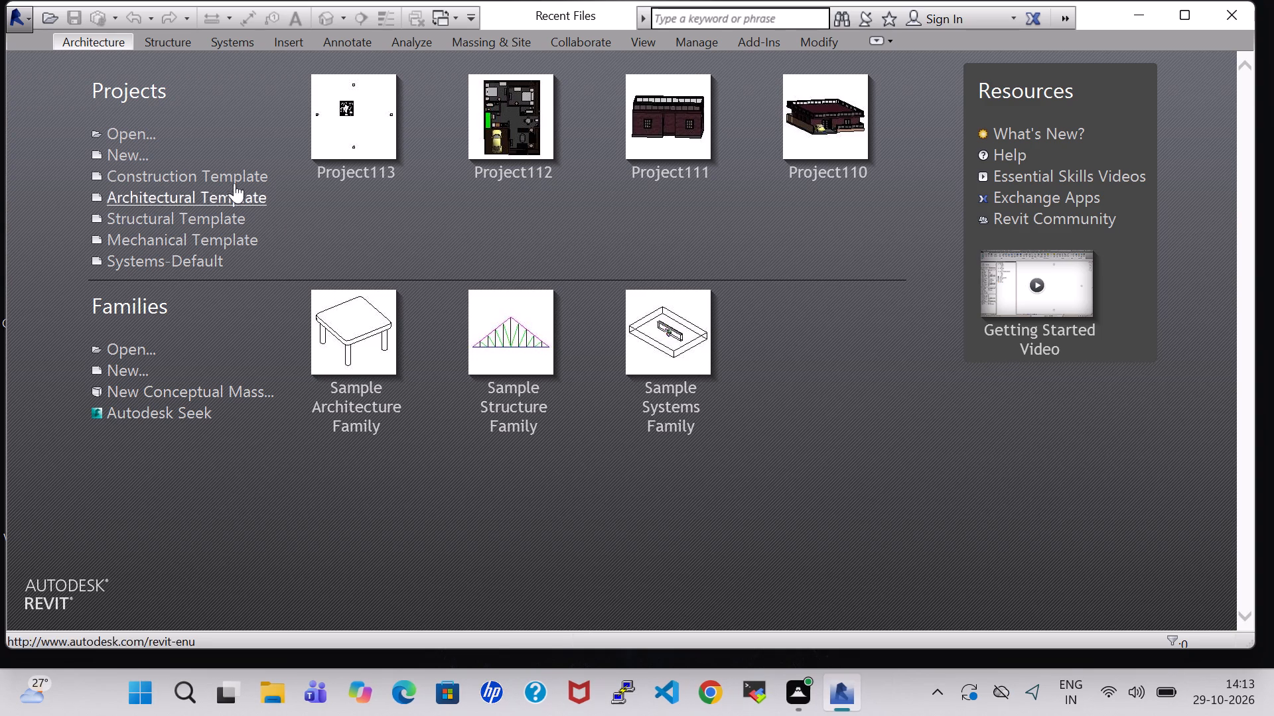
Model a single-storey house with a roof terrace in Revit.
Create a new project based on the Architectural Template.
left_click(125, 159)
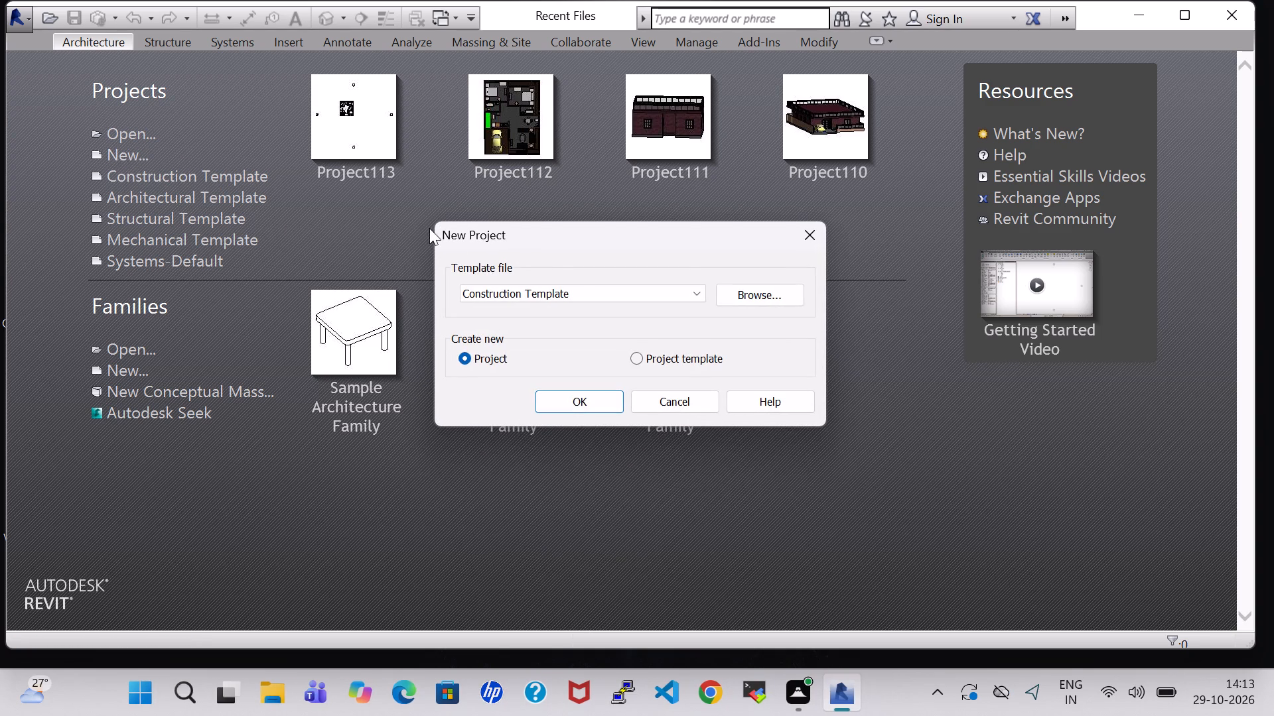
left_click(572, 284)
left_click(557, 330)
left_click(562, 408)
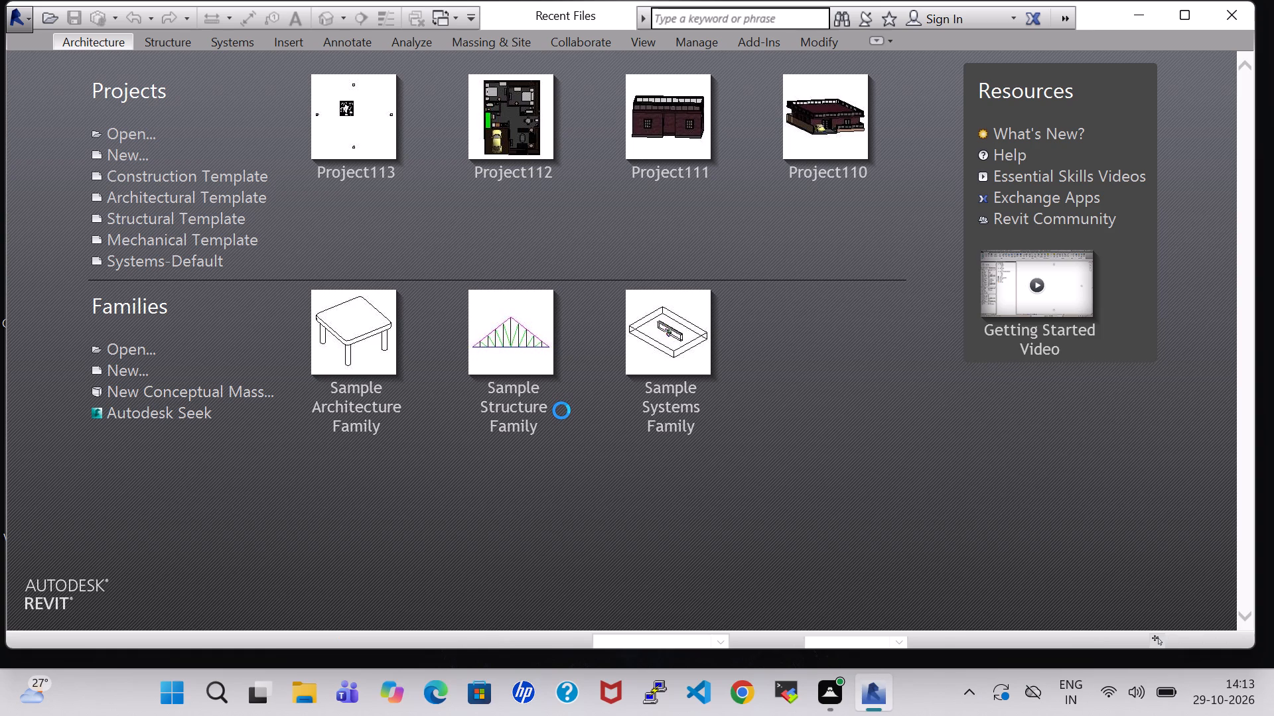
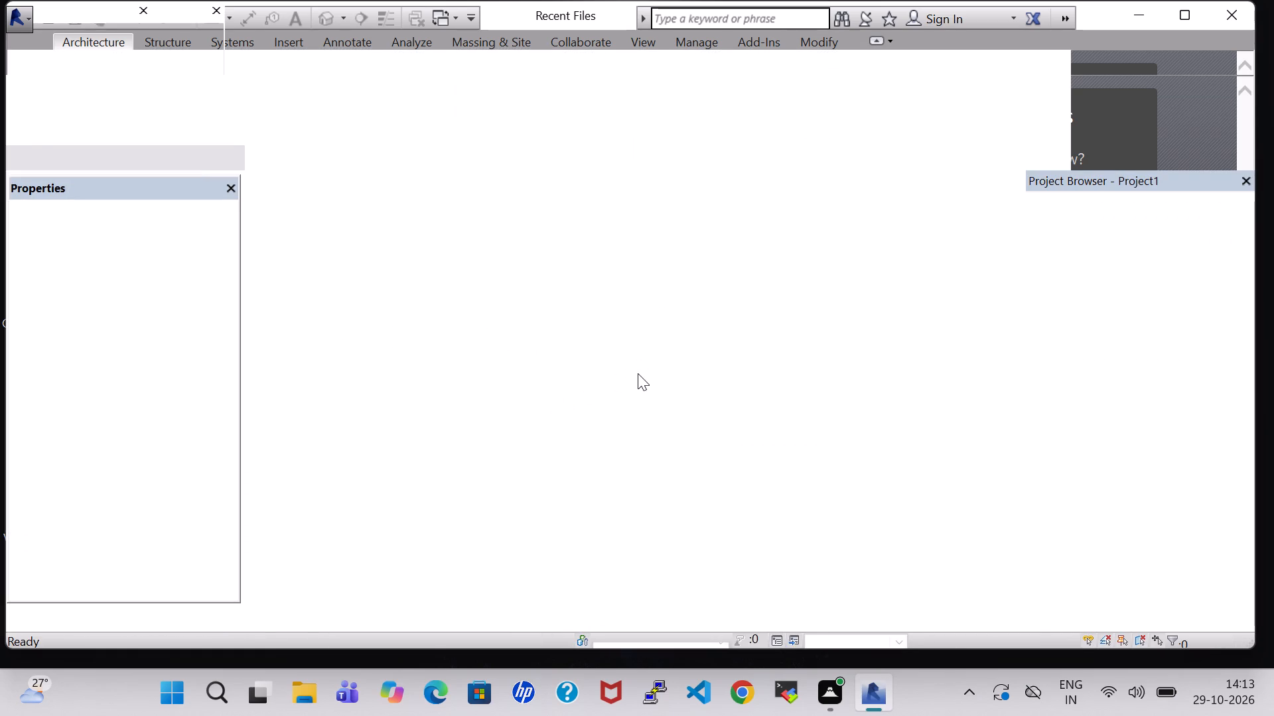
Draw a horizontal Generic - 8" wall with a 10' 0" unconnected height, starting between the elevation markers in the upper part of the Level 1 plan.
left_click(96, 56)
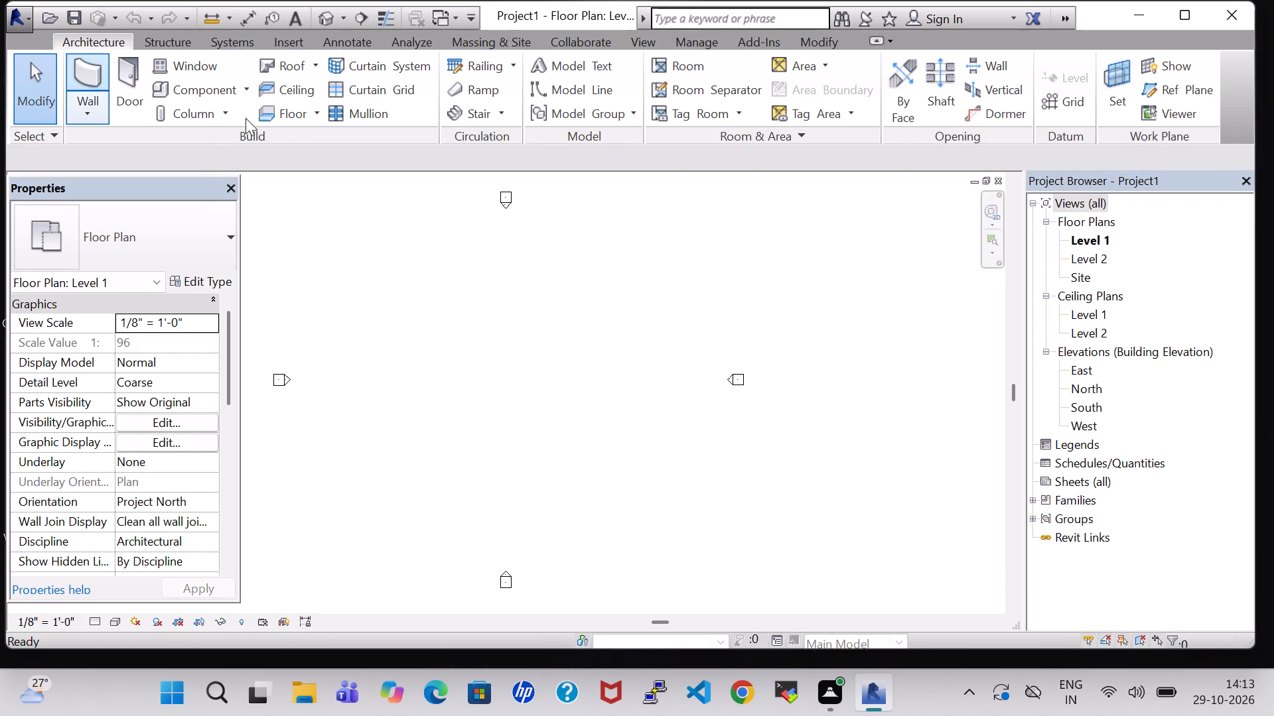
left_click(291, 158)
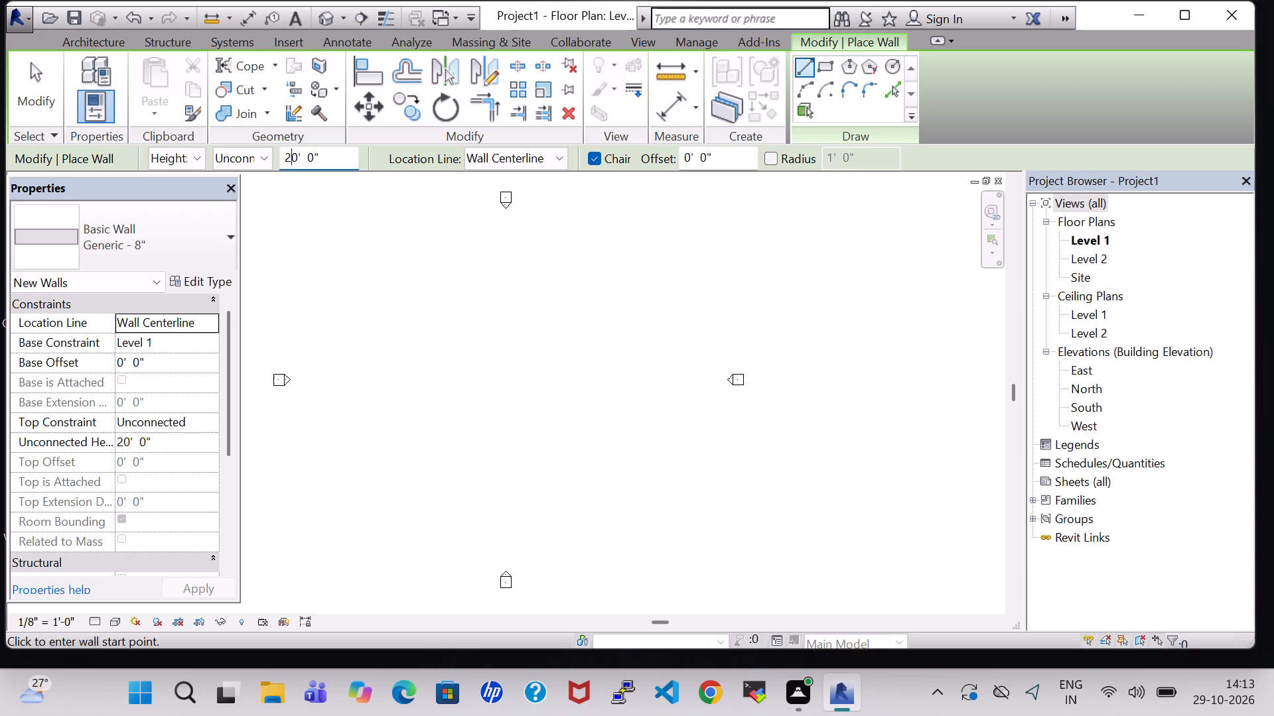
key("BackSpace")
key("1")
key("Return")
left_click(324, 621)
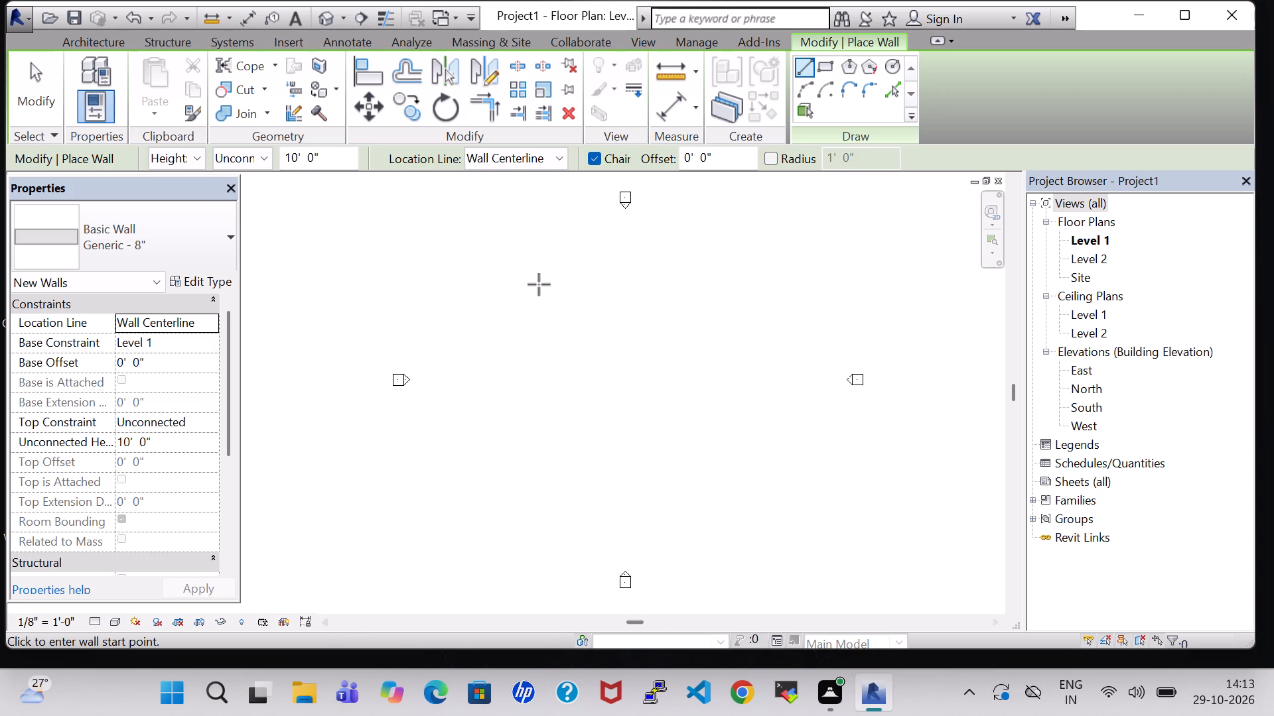
left_click(534, 278)
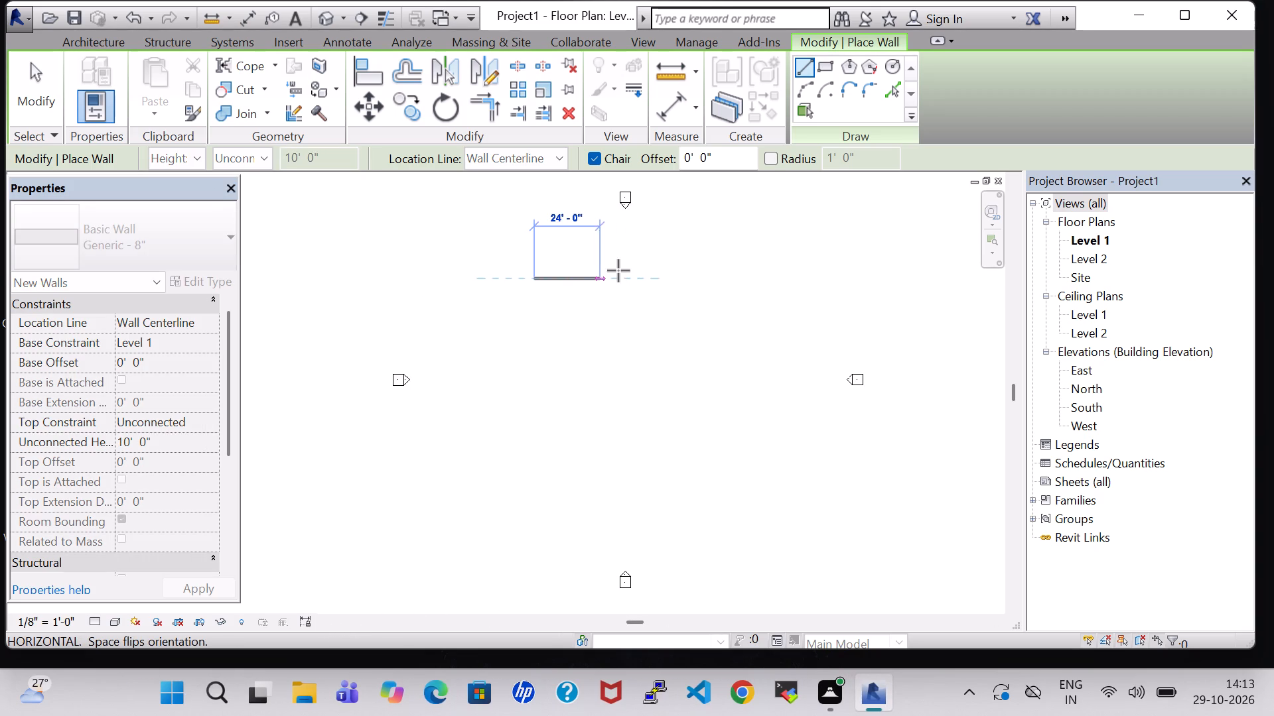
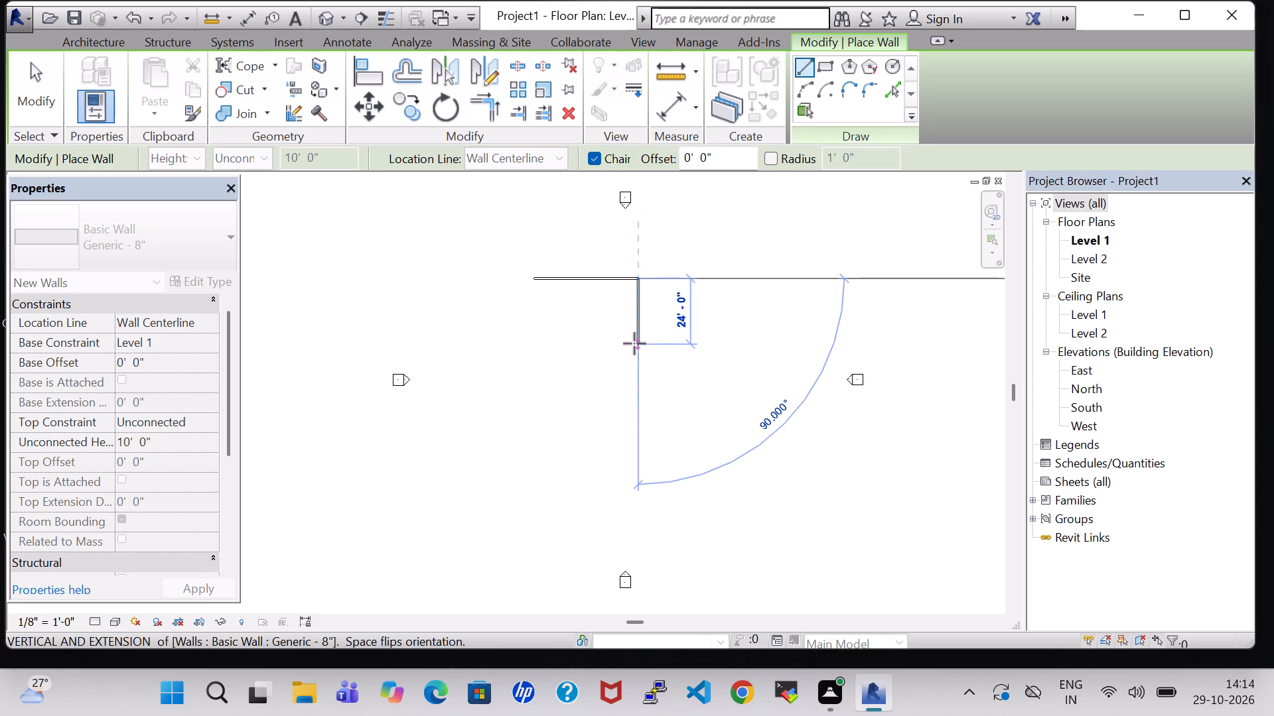
Complete the rectangular wall outline with a 50' vertical wall down, a 38' horizontal wall back, and a 50' closing wall up to the start.
type("50")
key("Return")
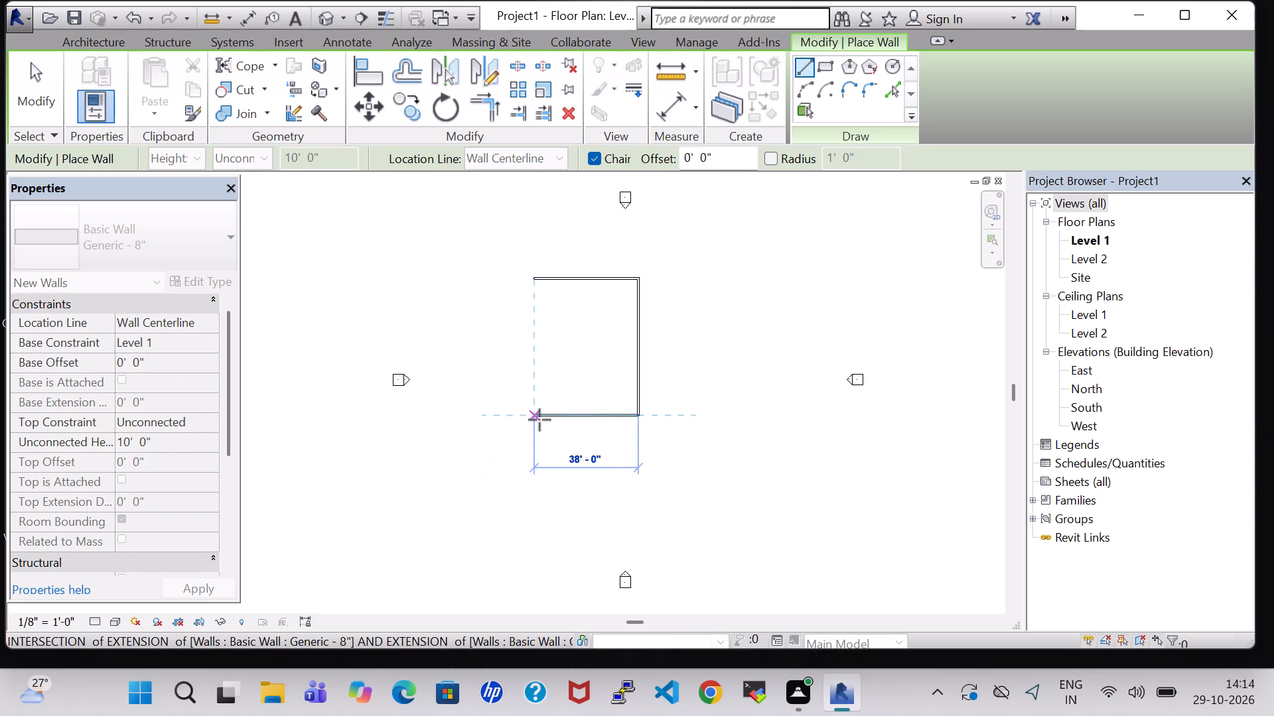
left_click(533, 417)
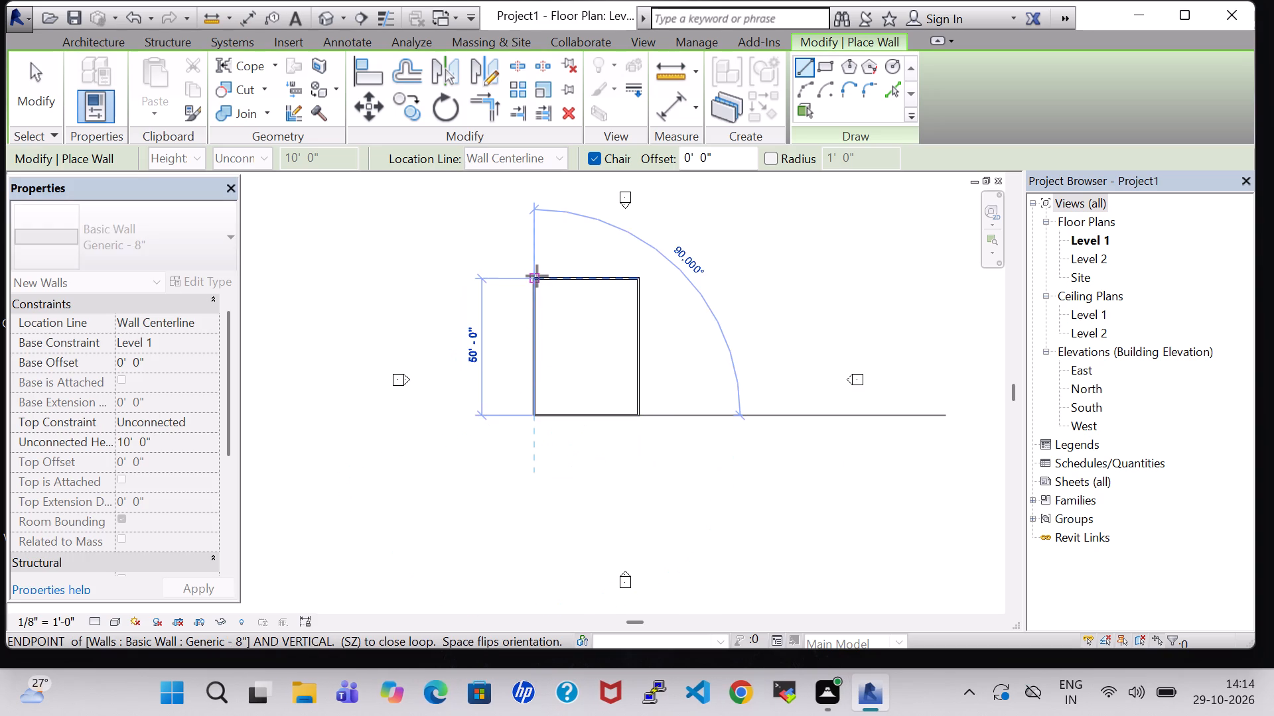
left_click(537, 276)
key("Escape")
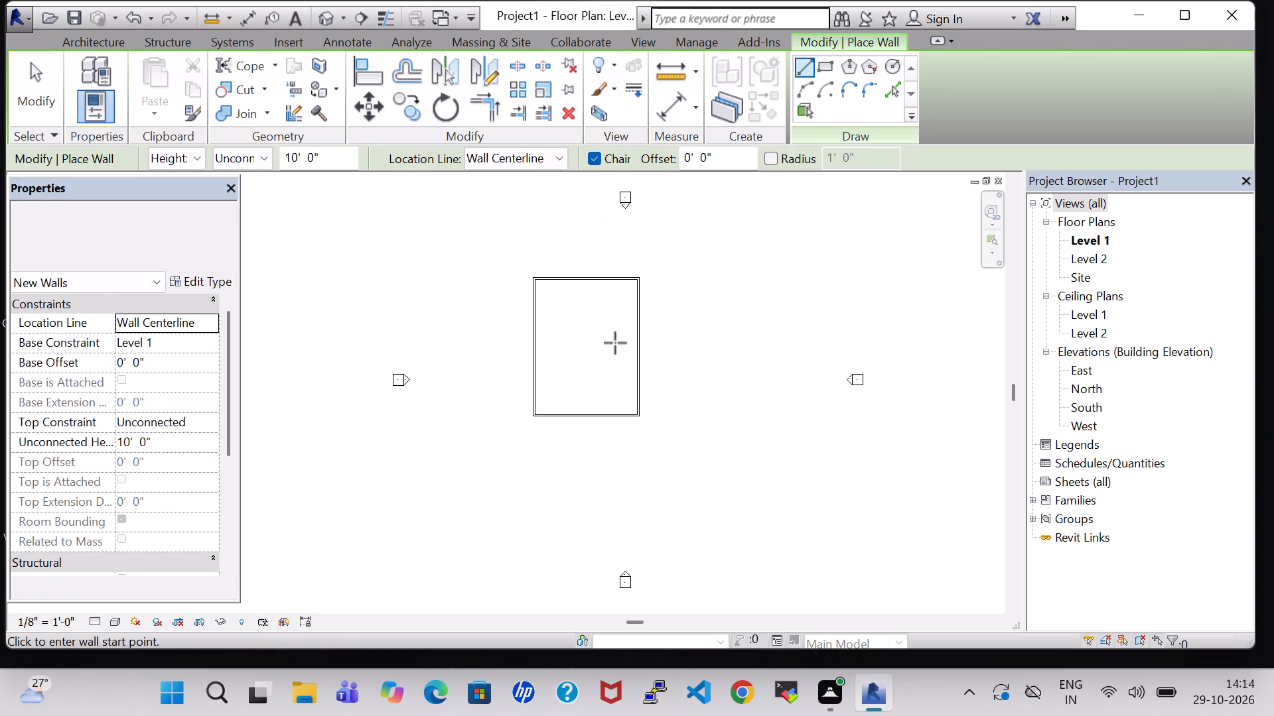
key("Escape")
Start placing another Generic - 8" wall with a 10' 0" unconnected height on the Level 1 plan.
scroll(615, 343, "up", 4)
middle_click_drag(615, 343, 685, 338)
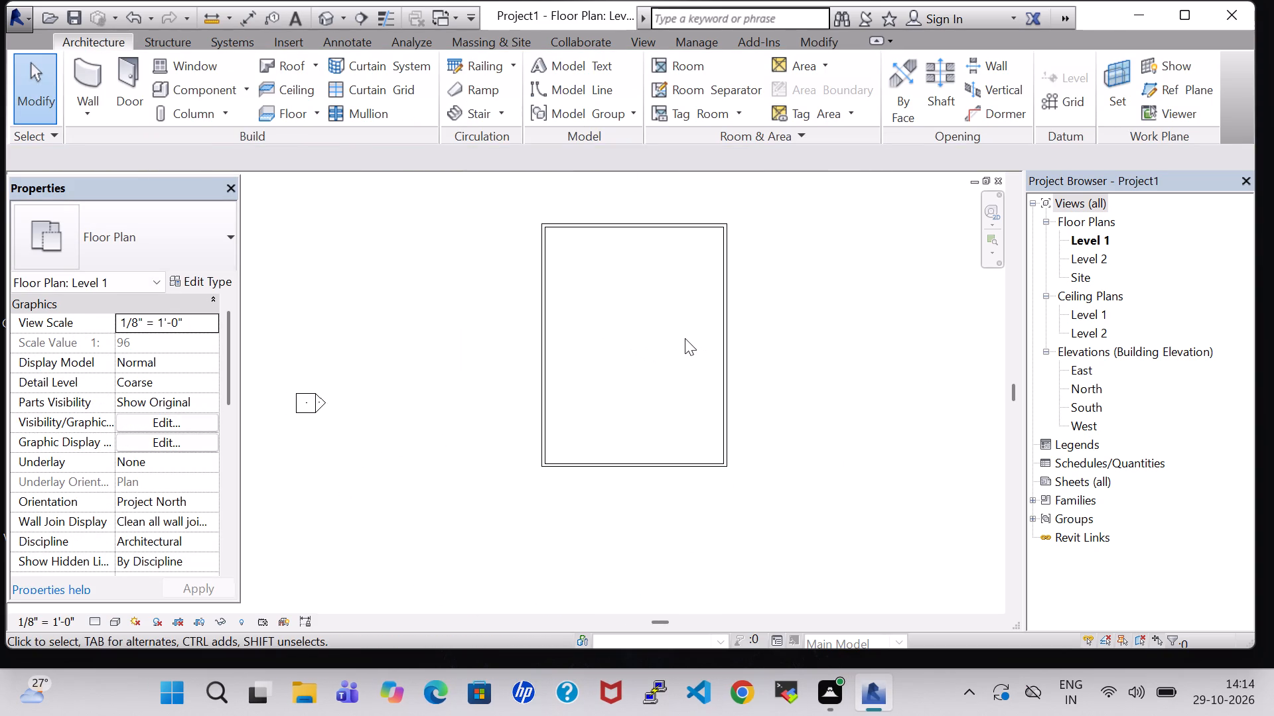
left_click(96, 70)
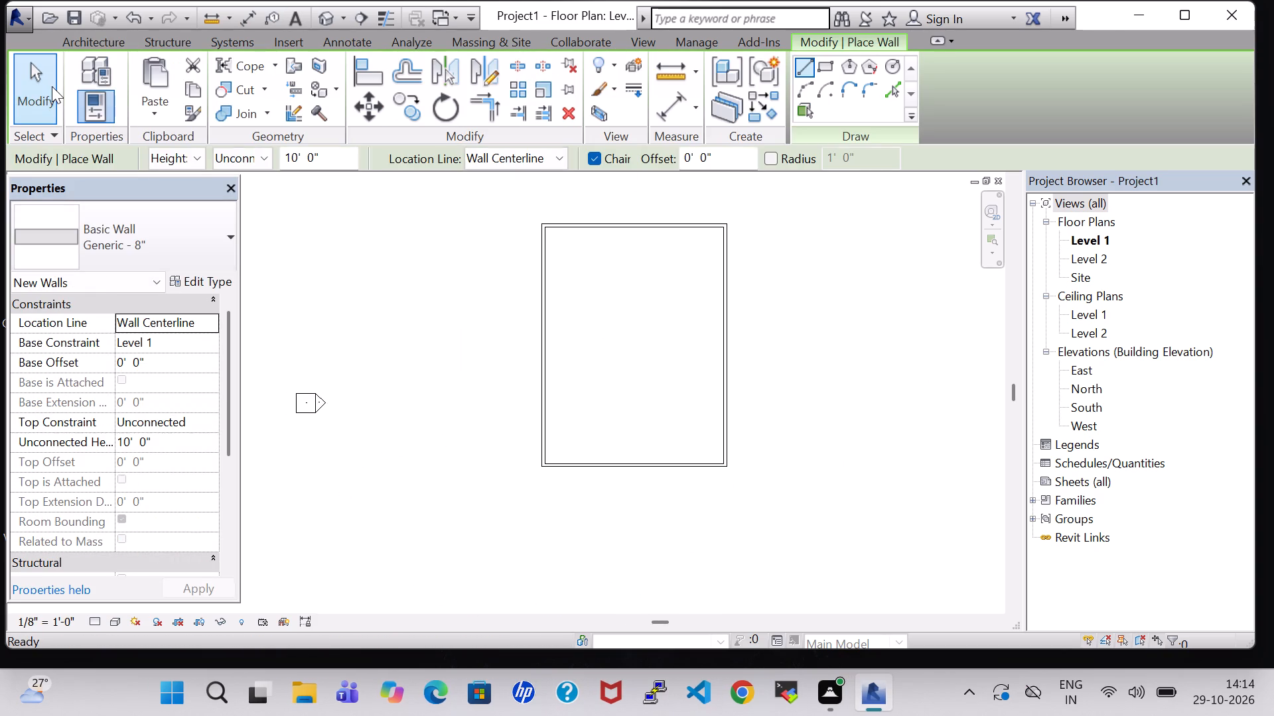
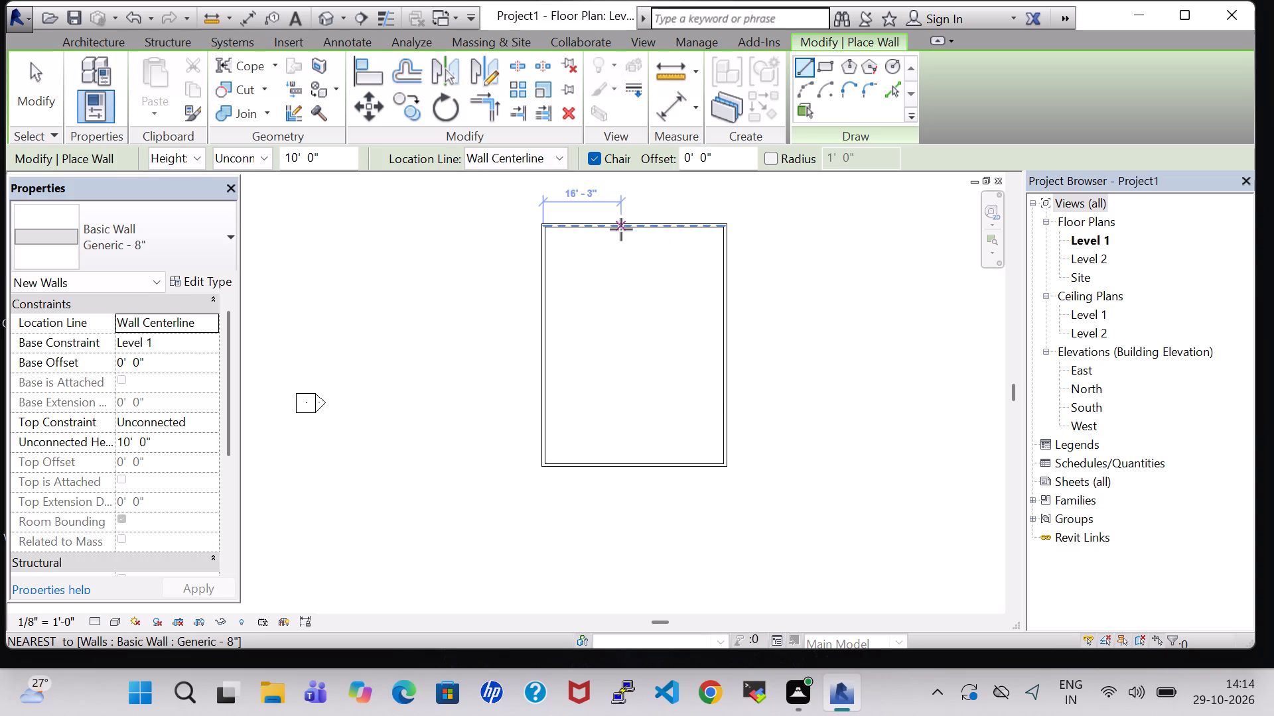
Start an interior Generic - 8" wall on the outline's upper horizontal wall, about 16' 3" from the left vertical wall.
left_click(621, 229)
middle_click_drag(685, 229, 677, 259)
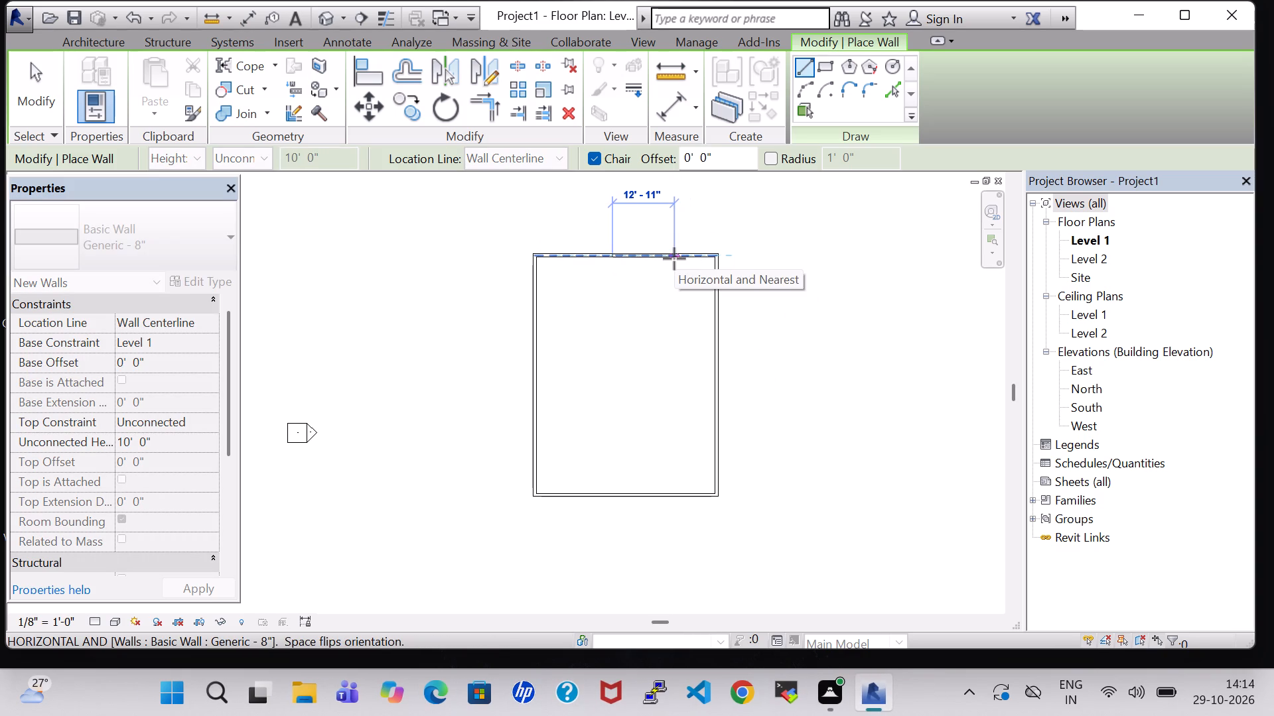
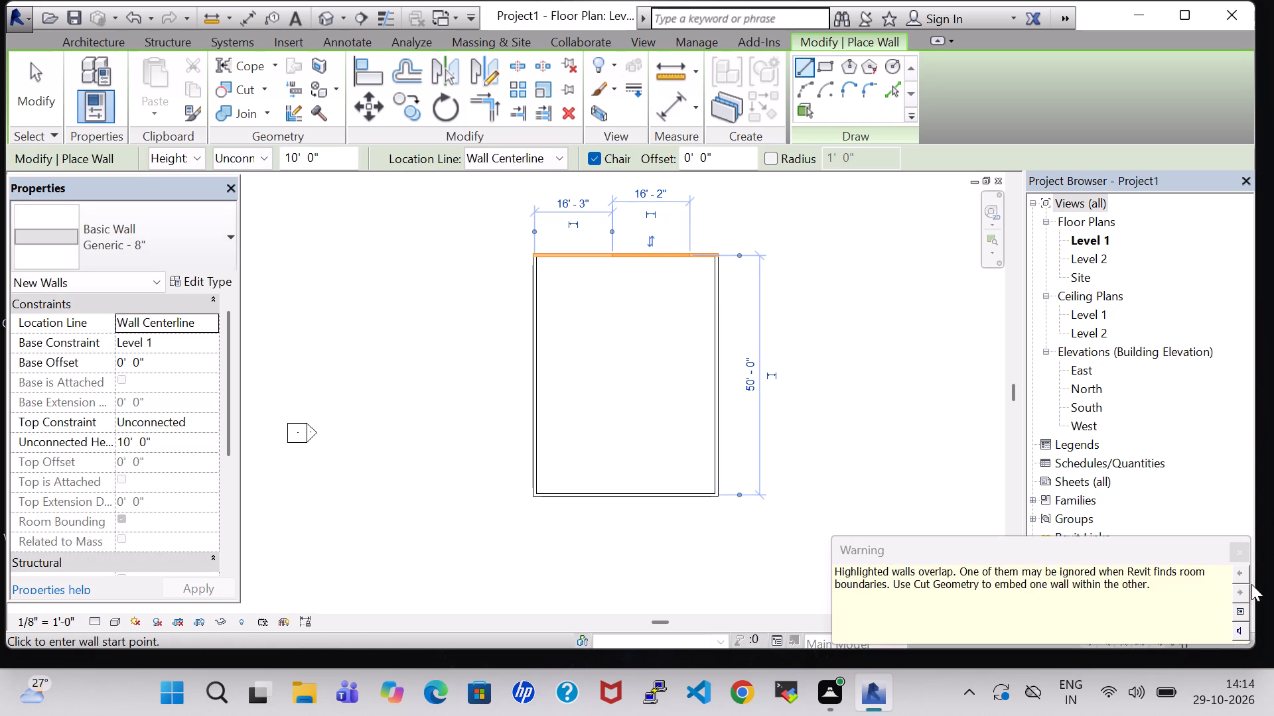
Delete the short wall segment overlapping the middle of the outline's upper horizontal wall.
left_click(1239, 544)
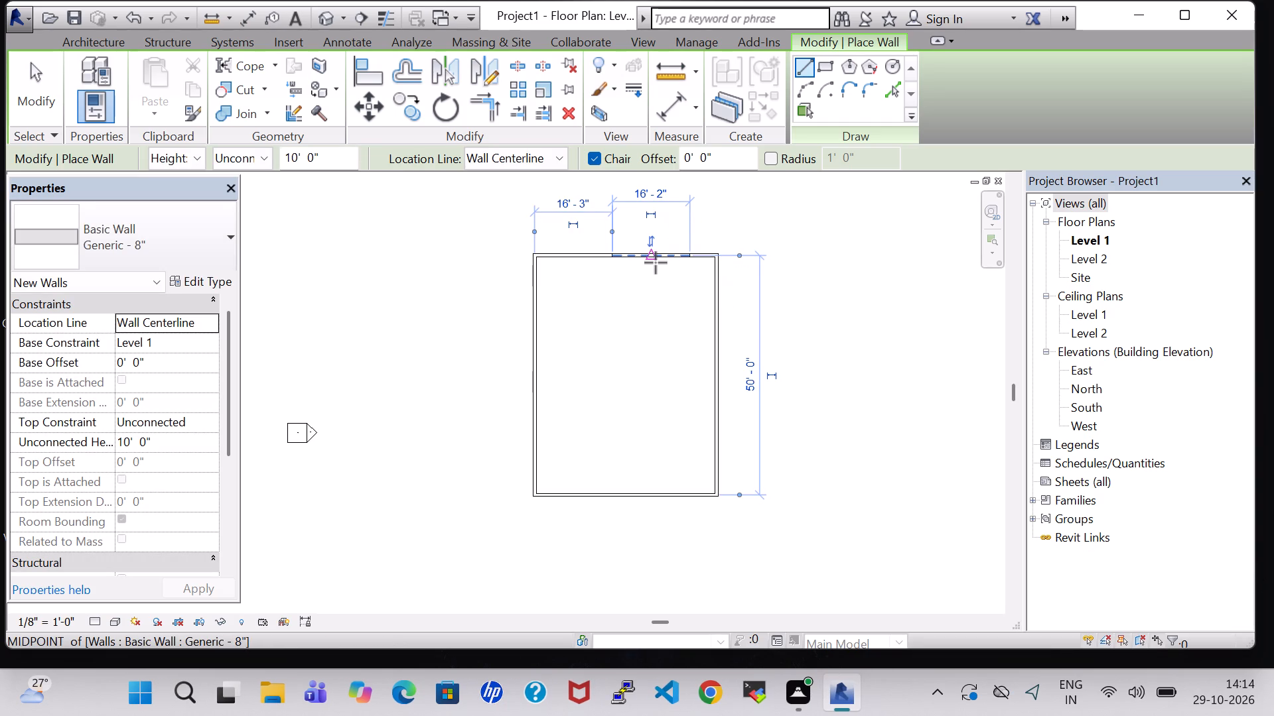
key("Escape")
key("Escape")
left_click(656, 257)
key("Delete")
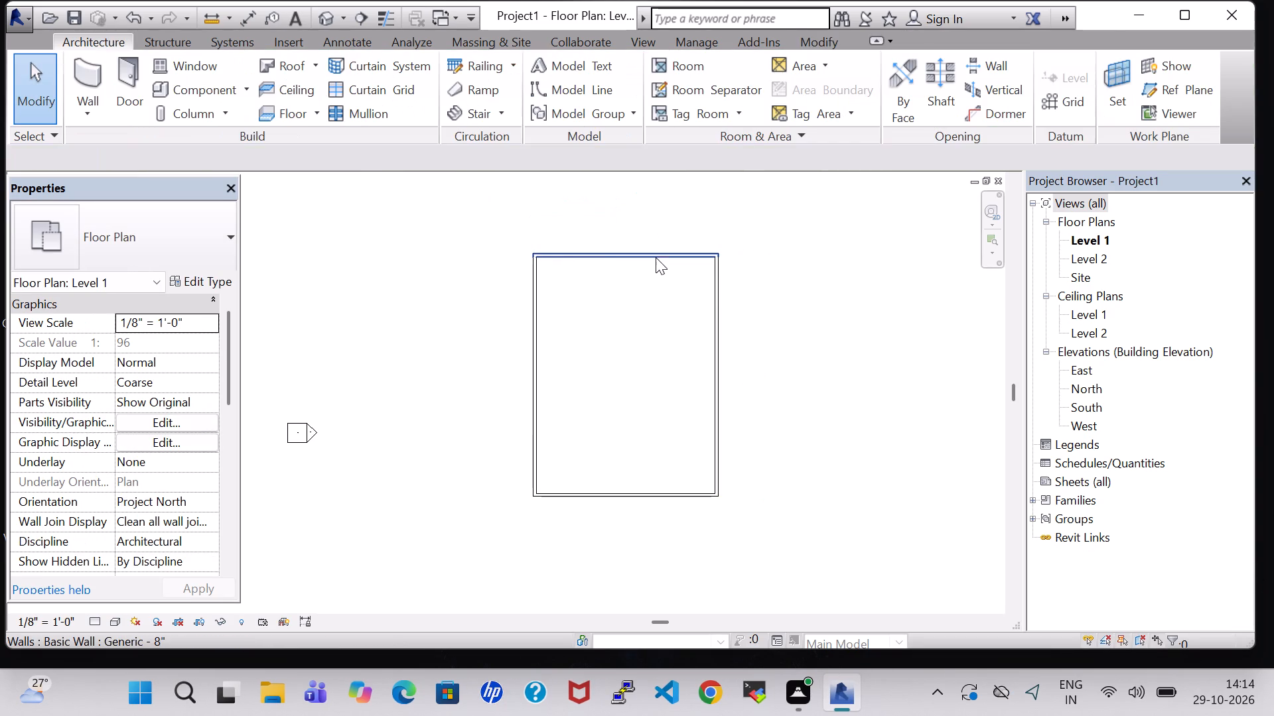
Start a new architectural Generic - 8" wall with a 10' height for the interior layout.
left_click(98, 99)
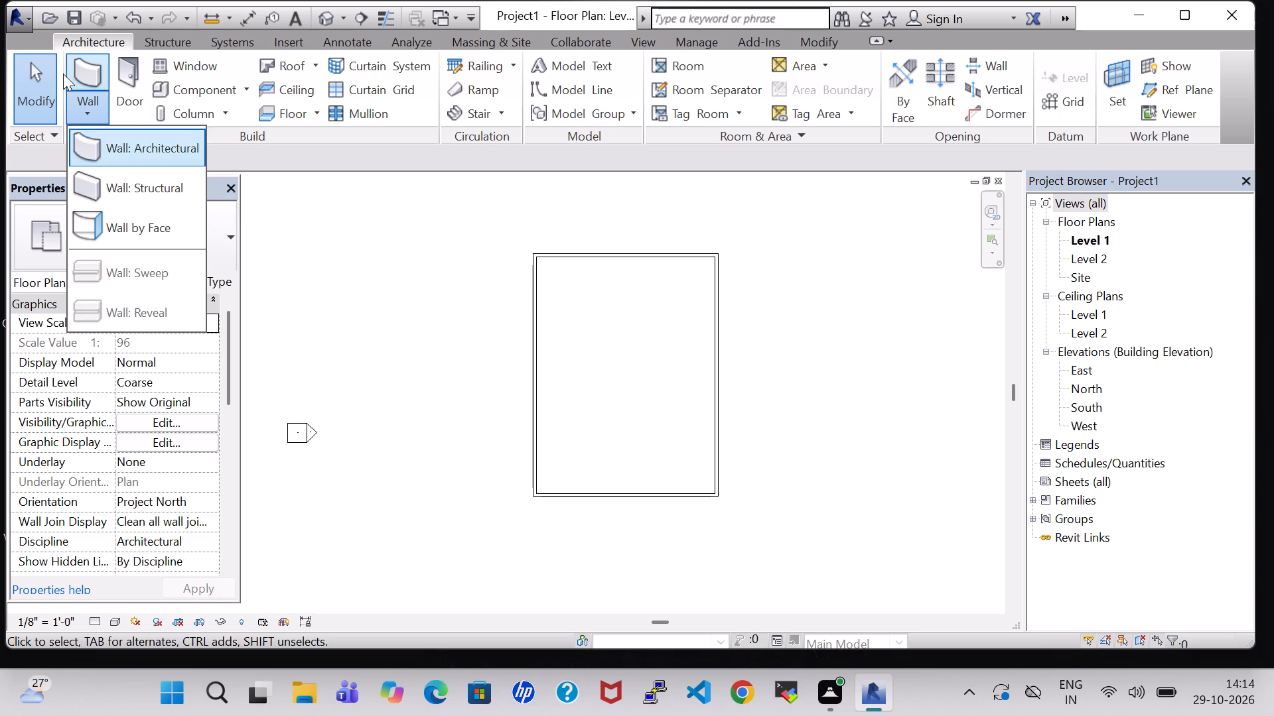
left_click(152, 139)
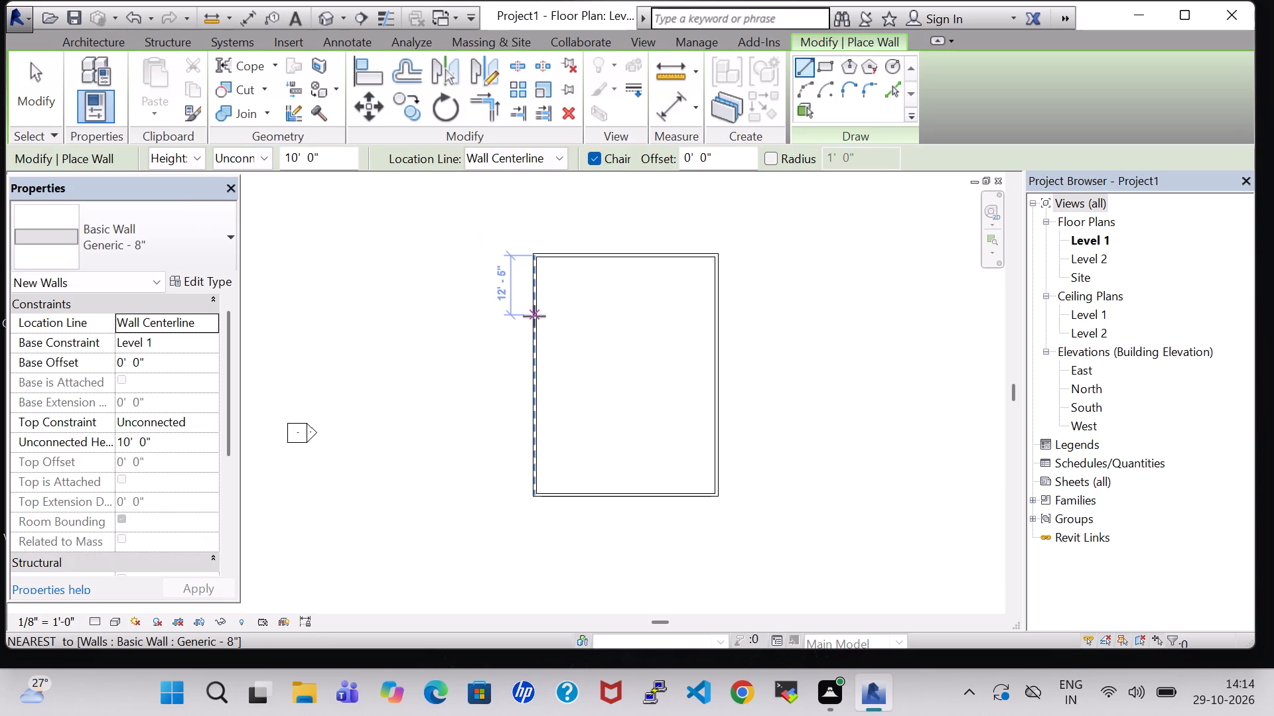
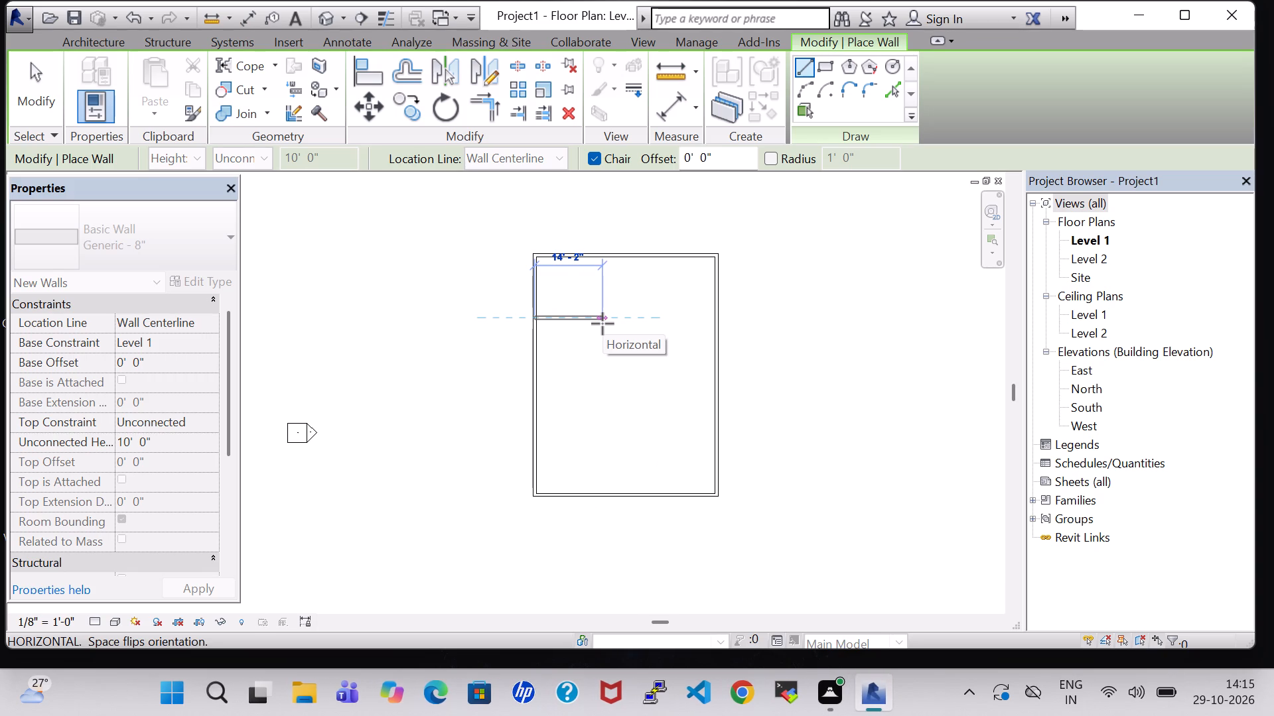
Enclose a room in the outline's upper-left corner with a 15' horizontal wall and a 13' vertical wall meeting the upper exterior wall.
type("15")
key("Return")
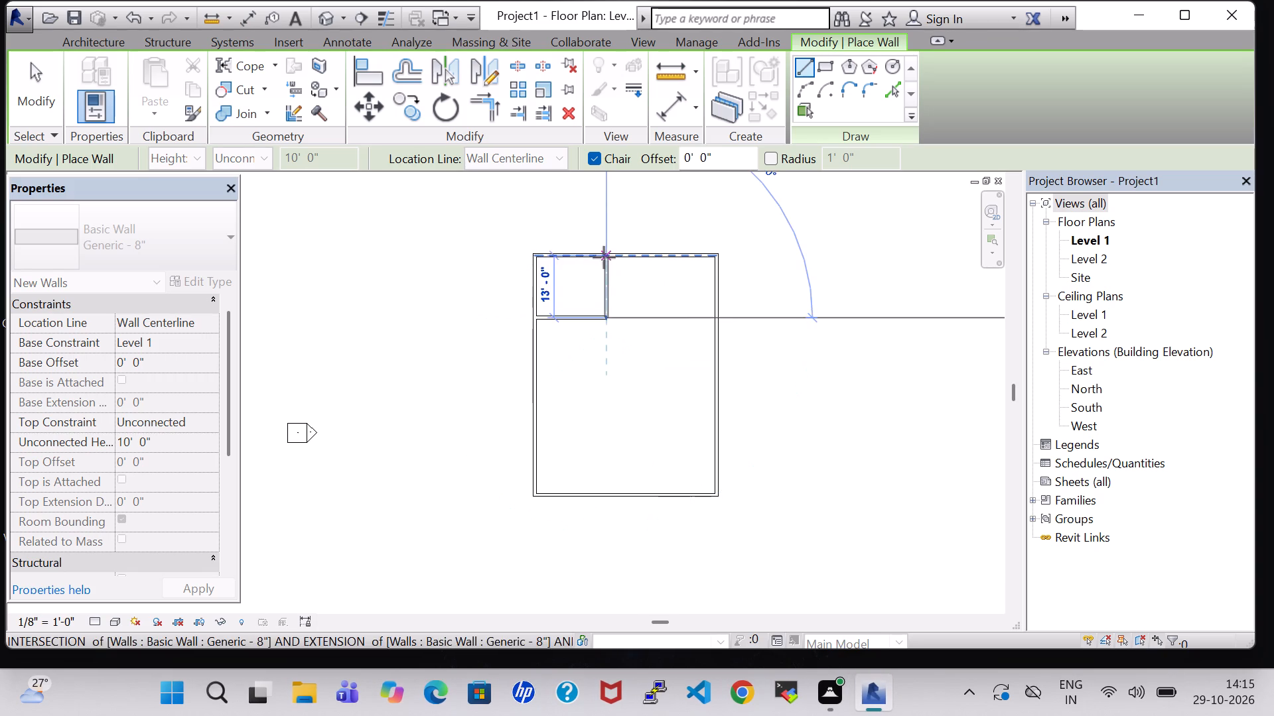
left_click(604, 257)
key("Escape")
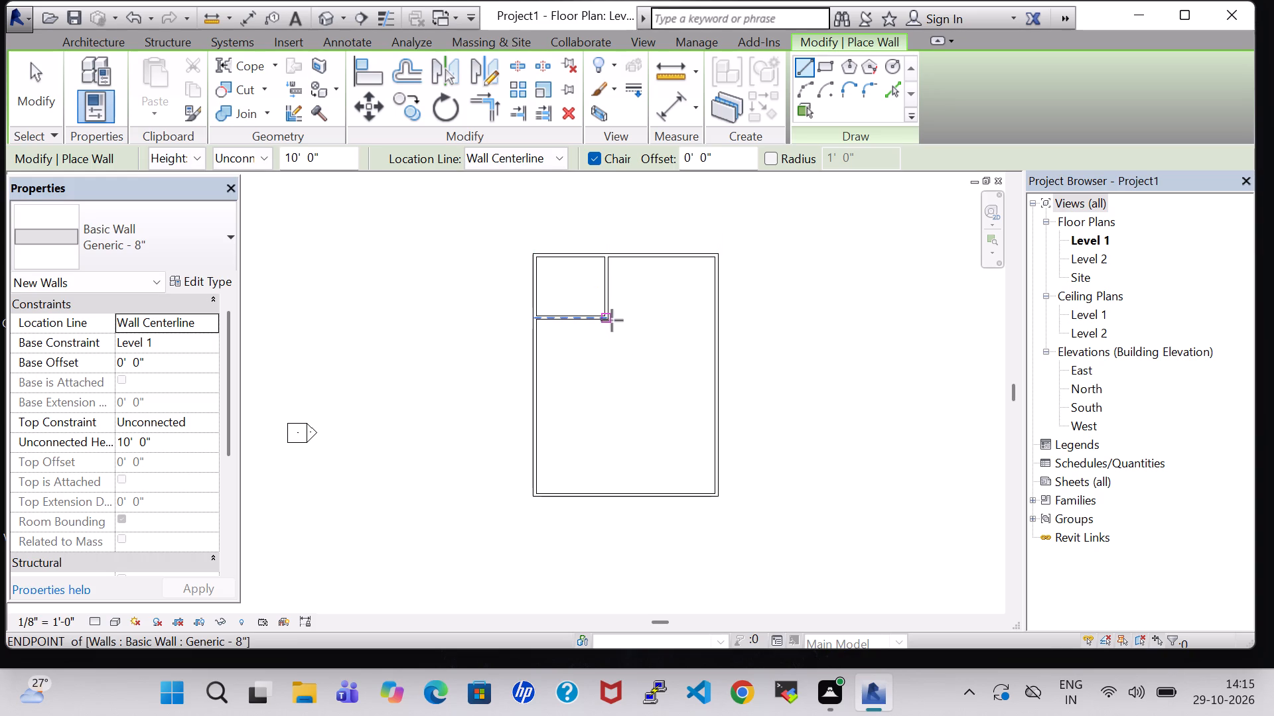
Start another interior wall at the enclosed room's lower-right corner, running horizontally in line with its lower wall.
left_click(606, 318)
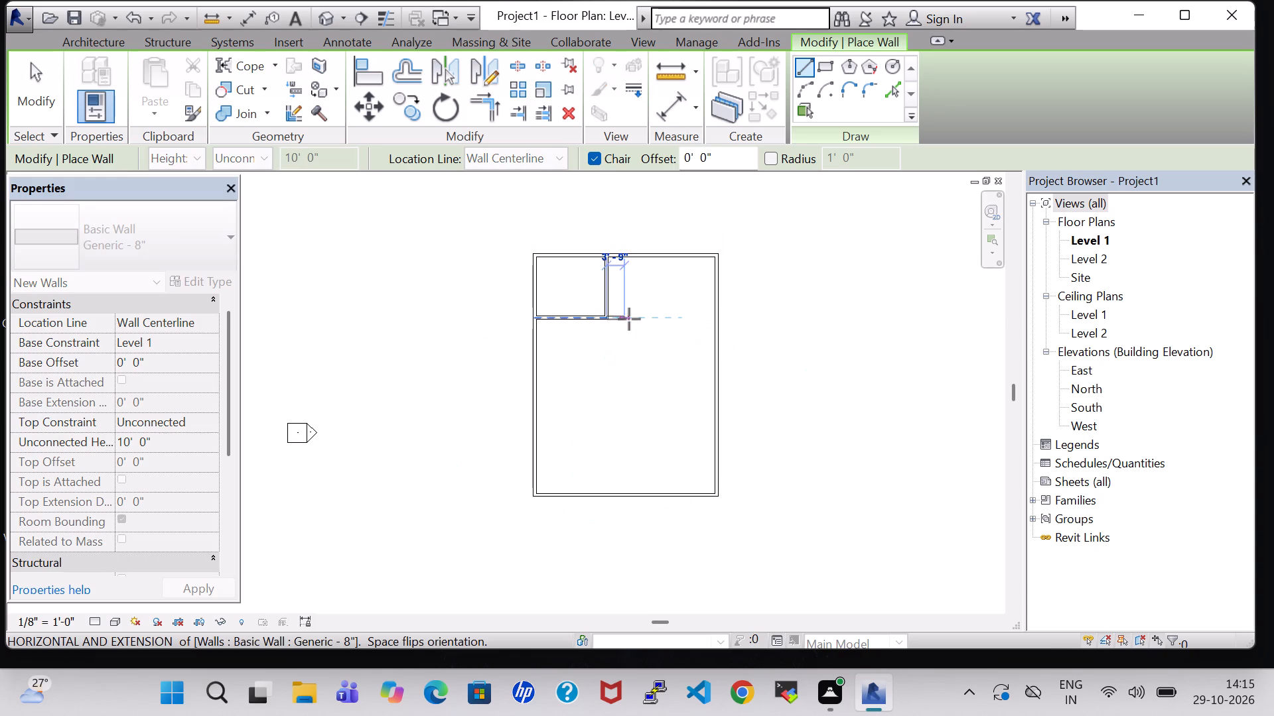
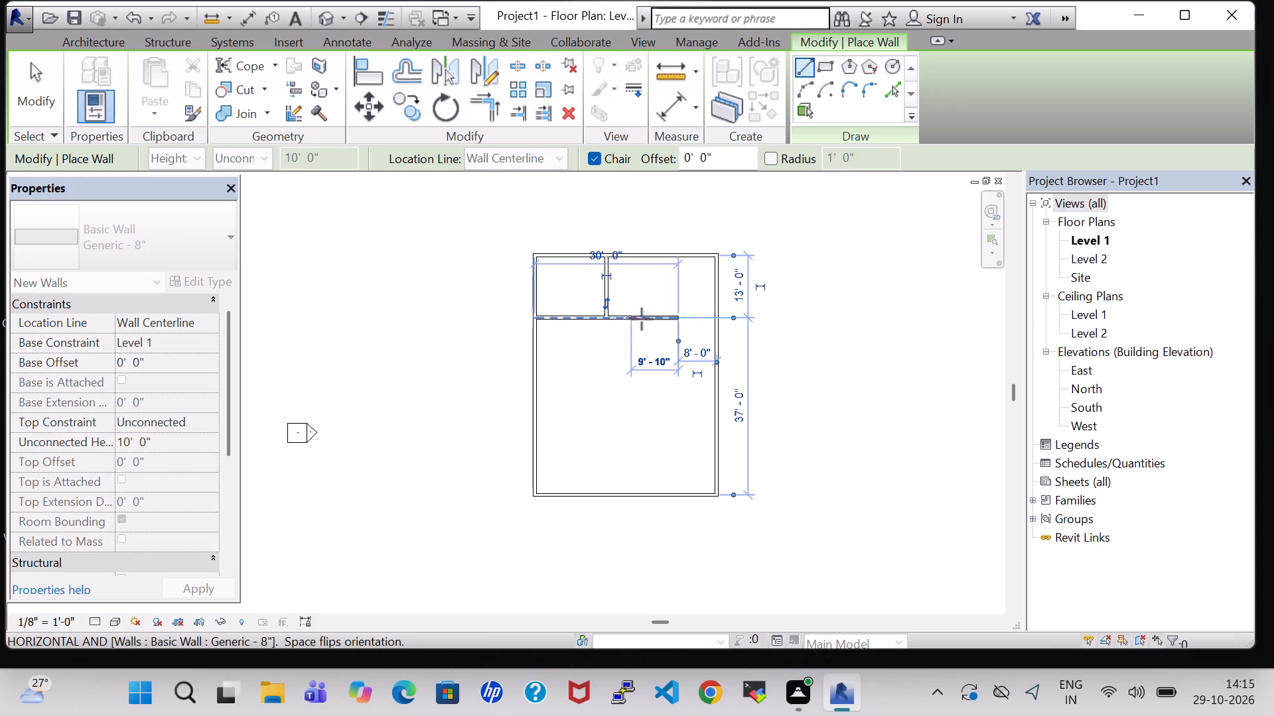
Enclose the second room with a vertical wall from the horizontal wall's free end to the upper exterior wall, 15' from the first partition.
left_click(683, 255)
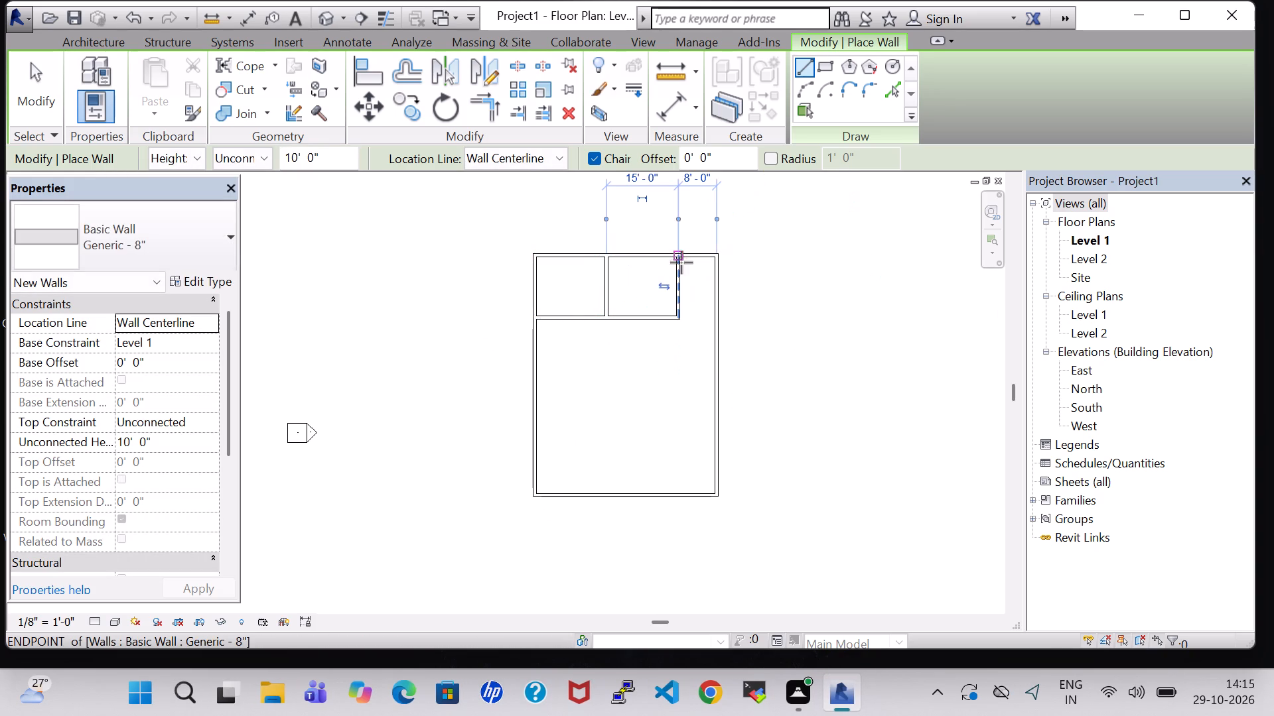
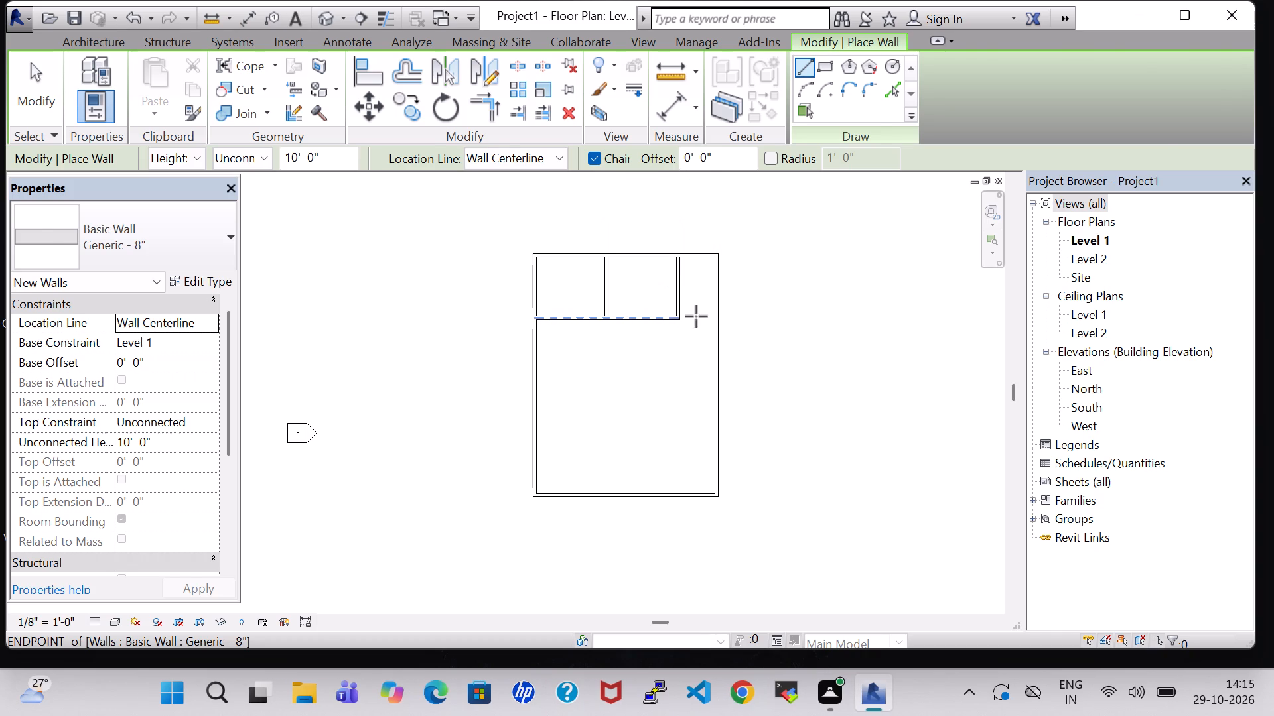
Check the gap between the second room's right wall and the right exterior wall with a temporary aligned dimension, without placing it.
key("Escape")
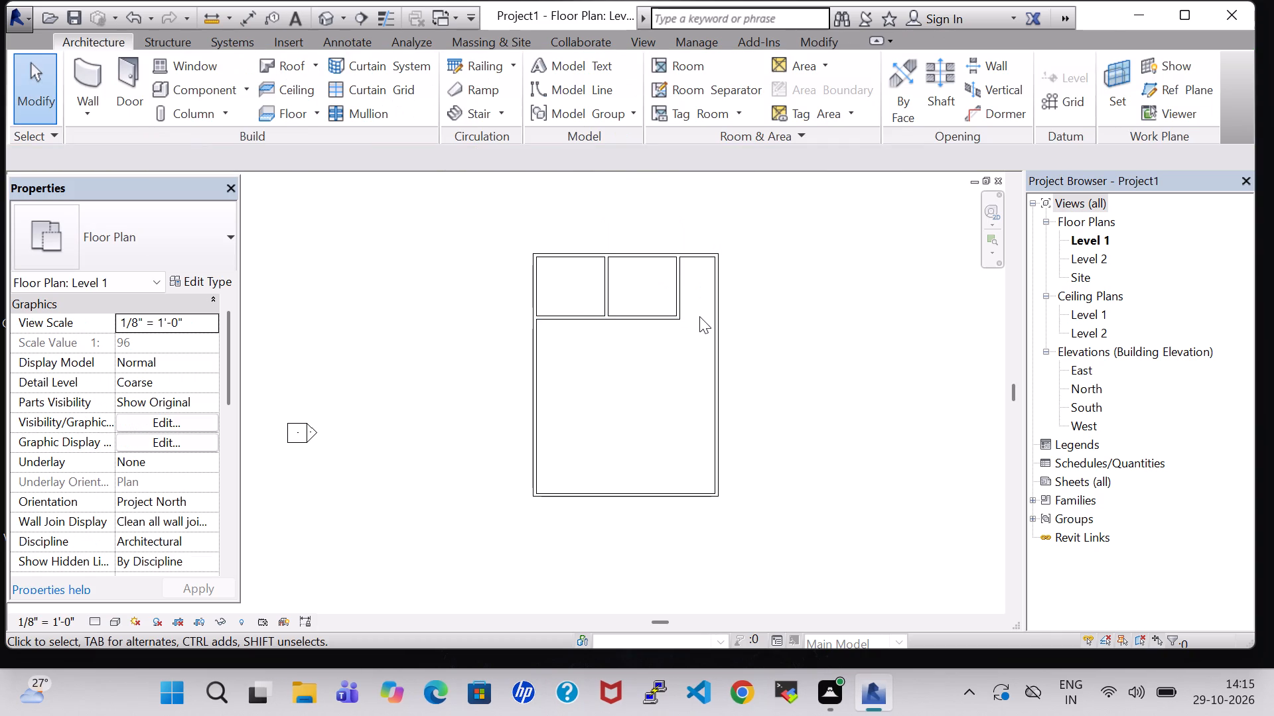
scroll(699, 316, "up", 3)
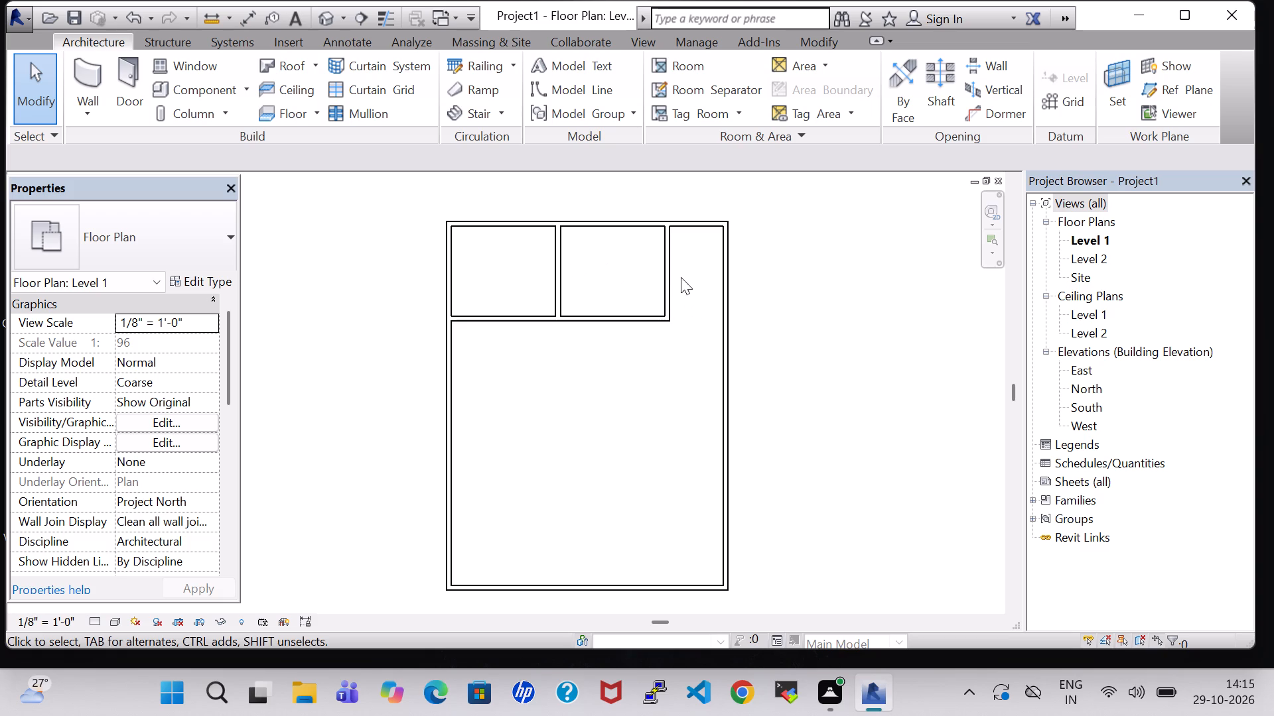
type("DI")
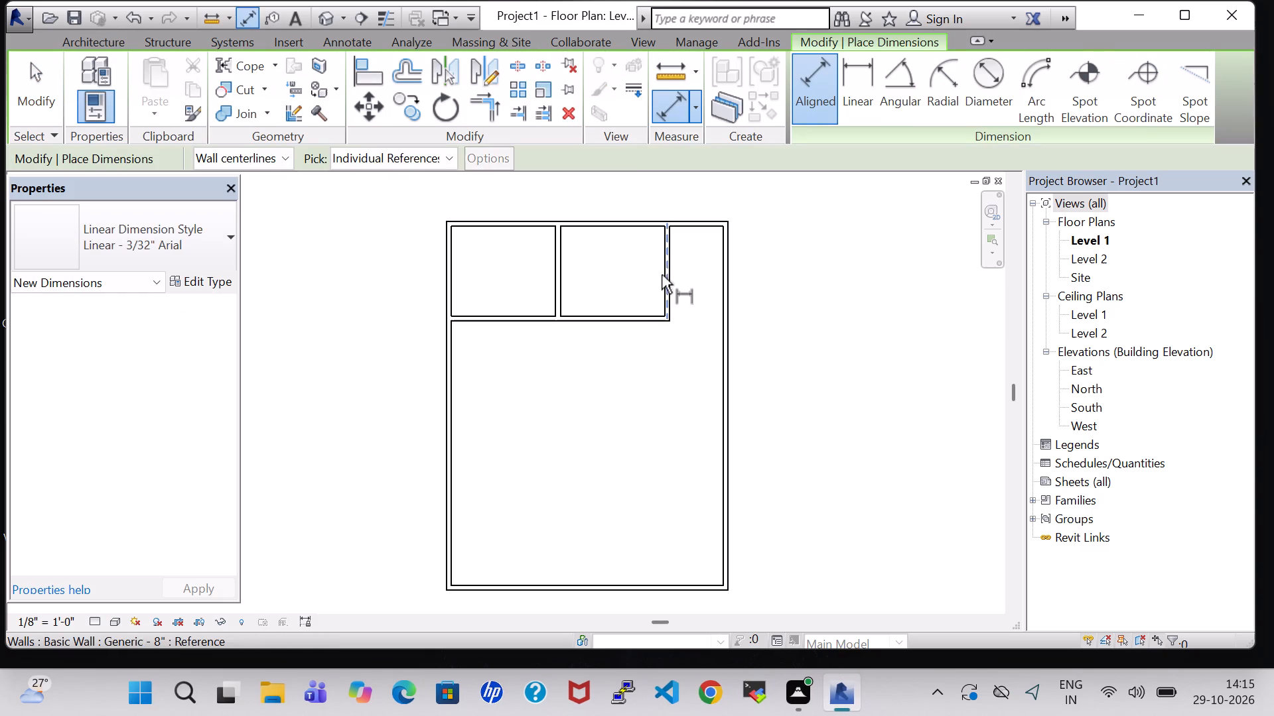
left_click(669, 276)
left_click(727, 280)
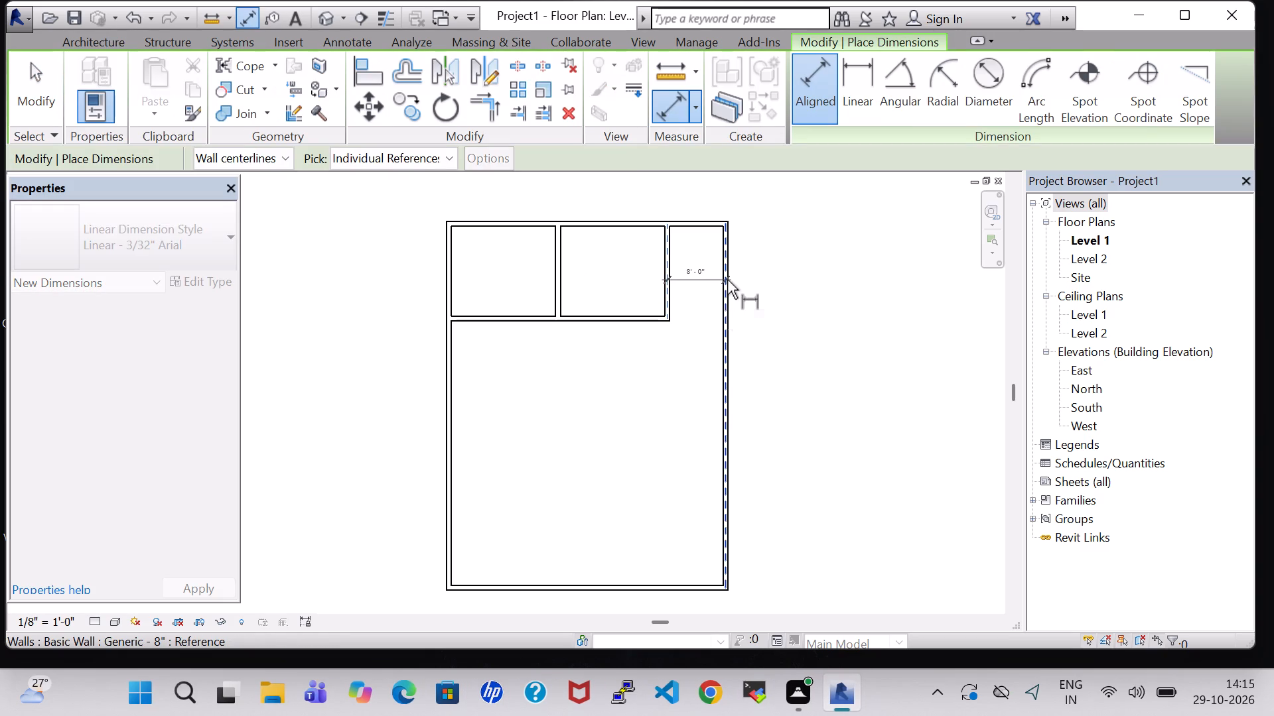
key("Escape")
key("Escape")
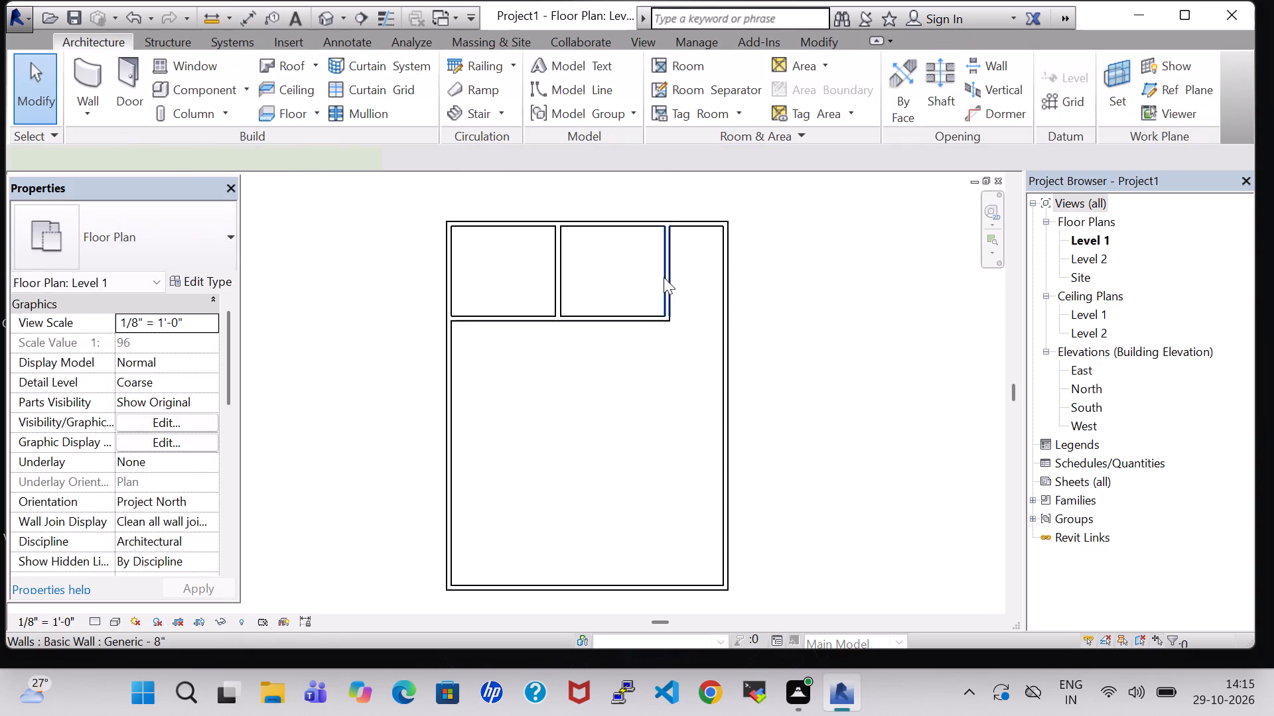
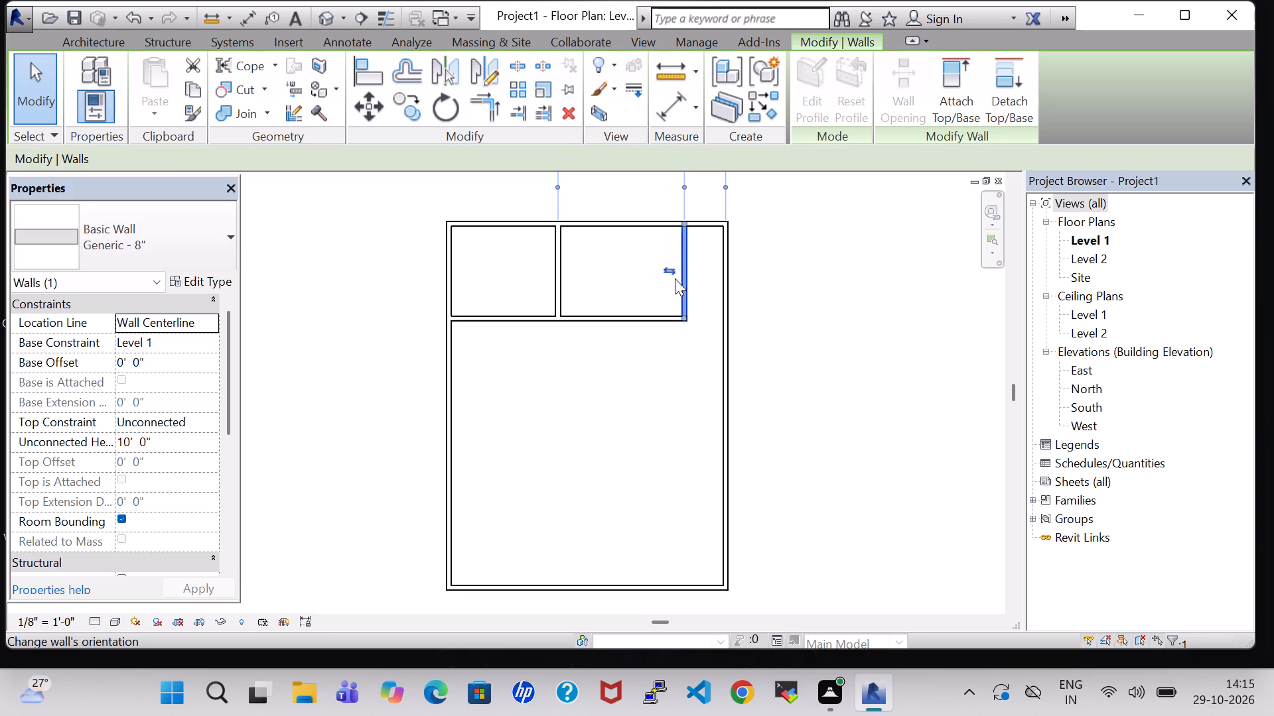
Check the gap between the second room's right wall and the right exterior wall with a temporary aligned dimension, without placing it.
left_click(752, 288)
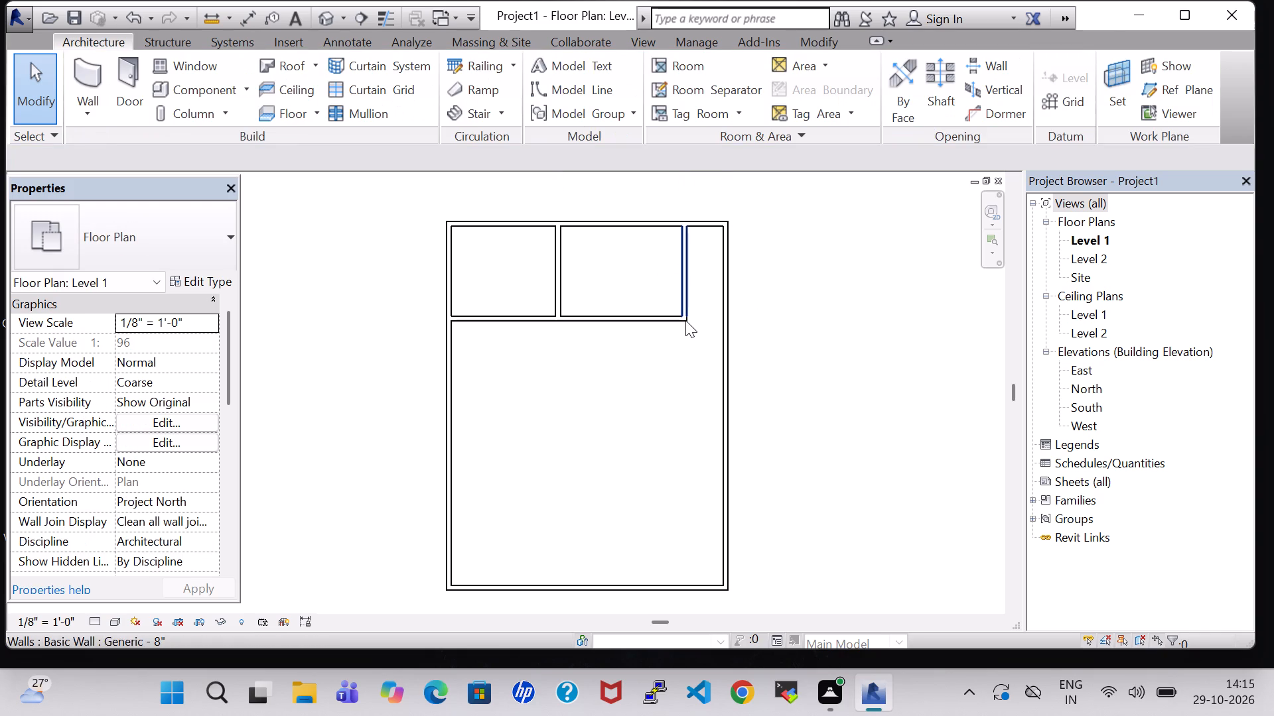
type("DI")
left_click(686, 282)
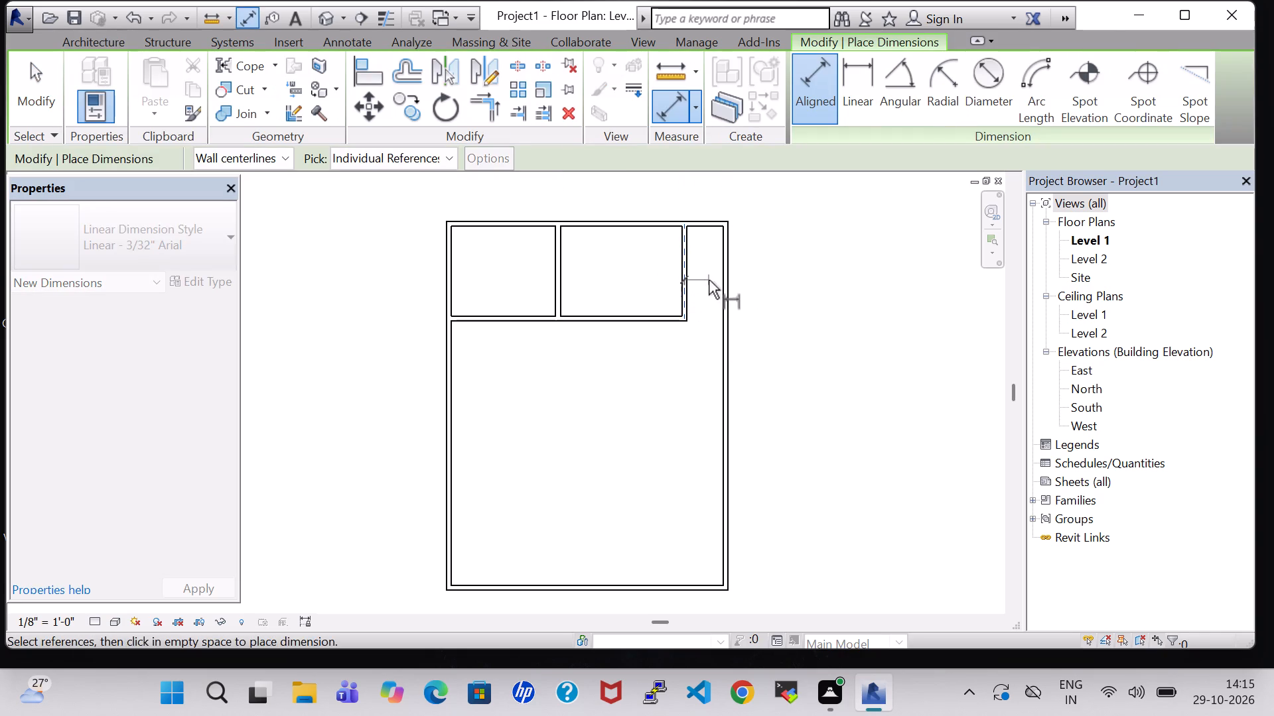
left_click(725, 280)
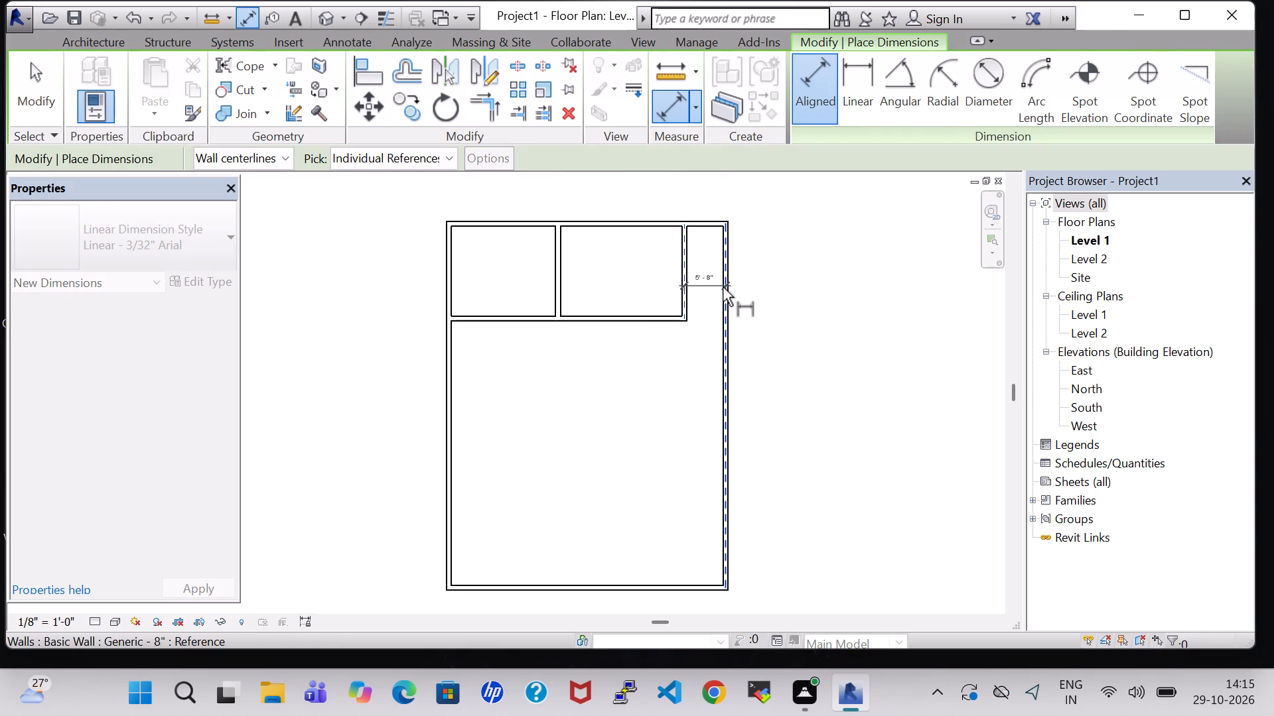
key("Escape")
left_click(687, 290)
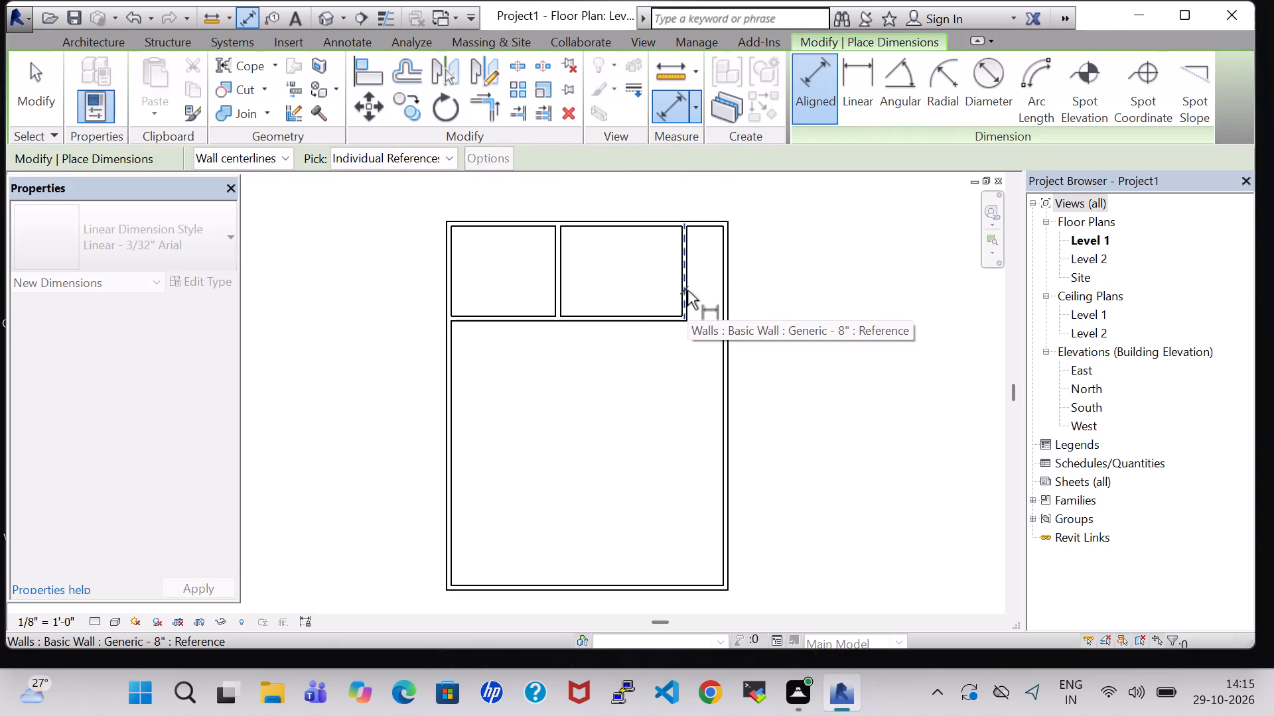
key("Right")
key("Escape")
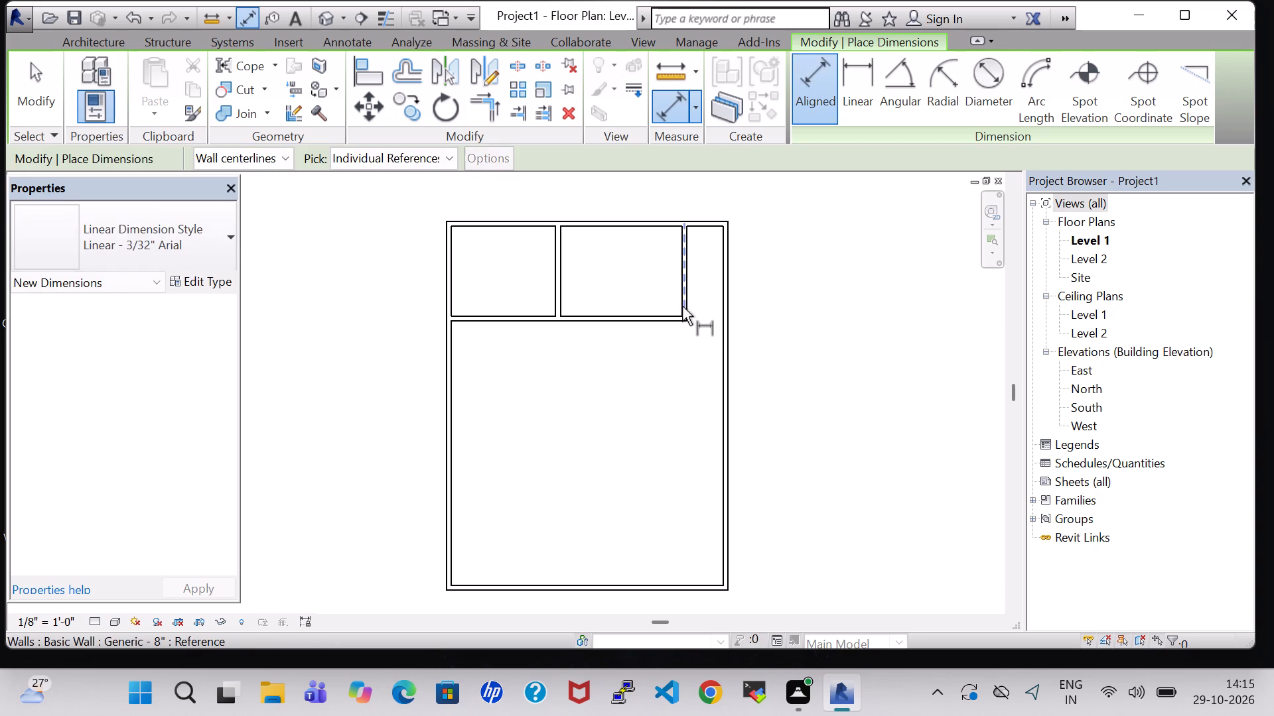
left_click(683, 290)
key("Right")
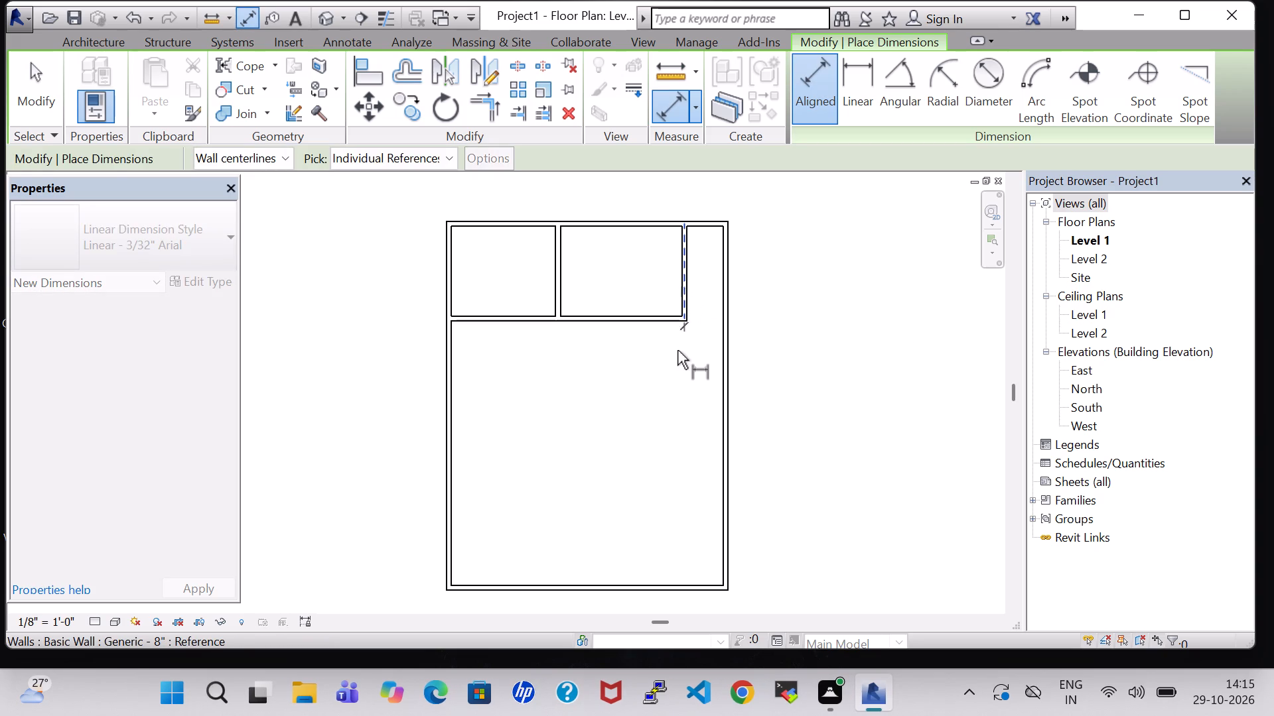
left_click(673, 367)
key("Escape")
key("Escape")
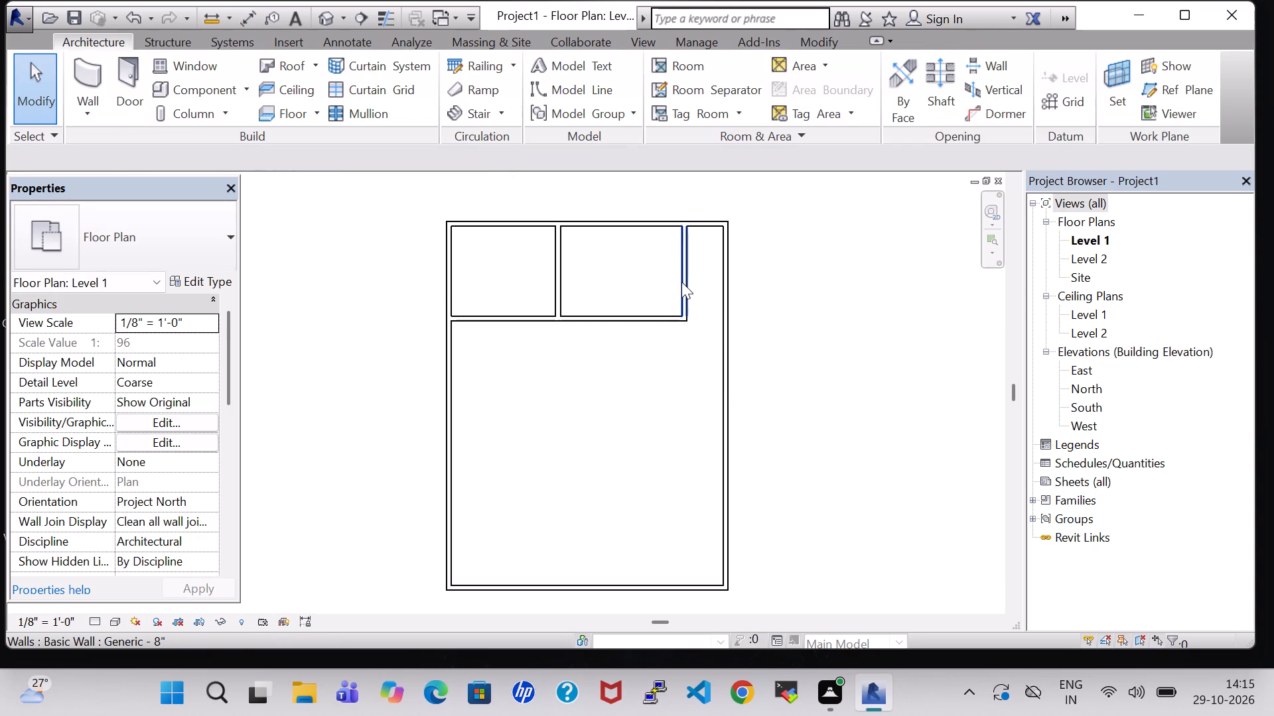
Nudge the second room's right wall two increments closer to the right exterior wall.
left_click(681, 282)
key("Right")
key("Right")
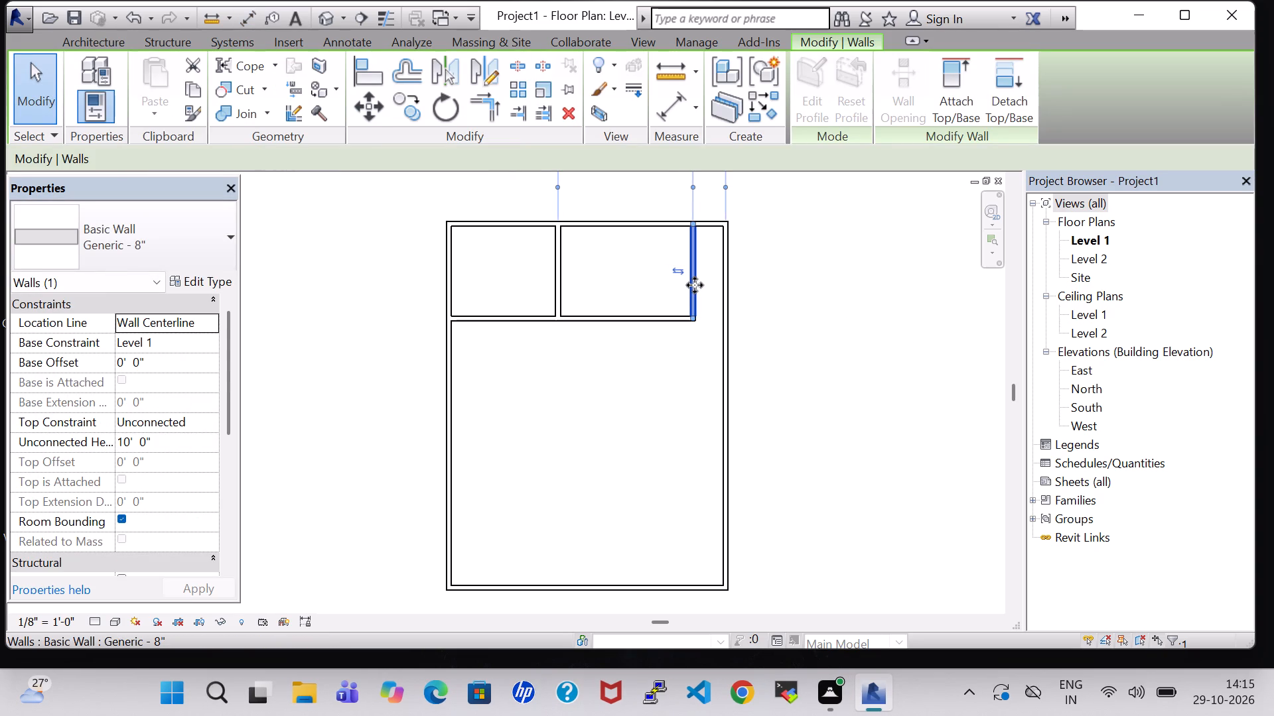
Recheck the gap between the second room's moved right wall and the right exterior wall with an aligned dimension, without placing it.
type("DI")
left_click(689, 276)
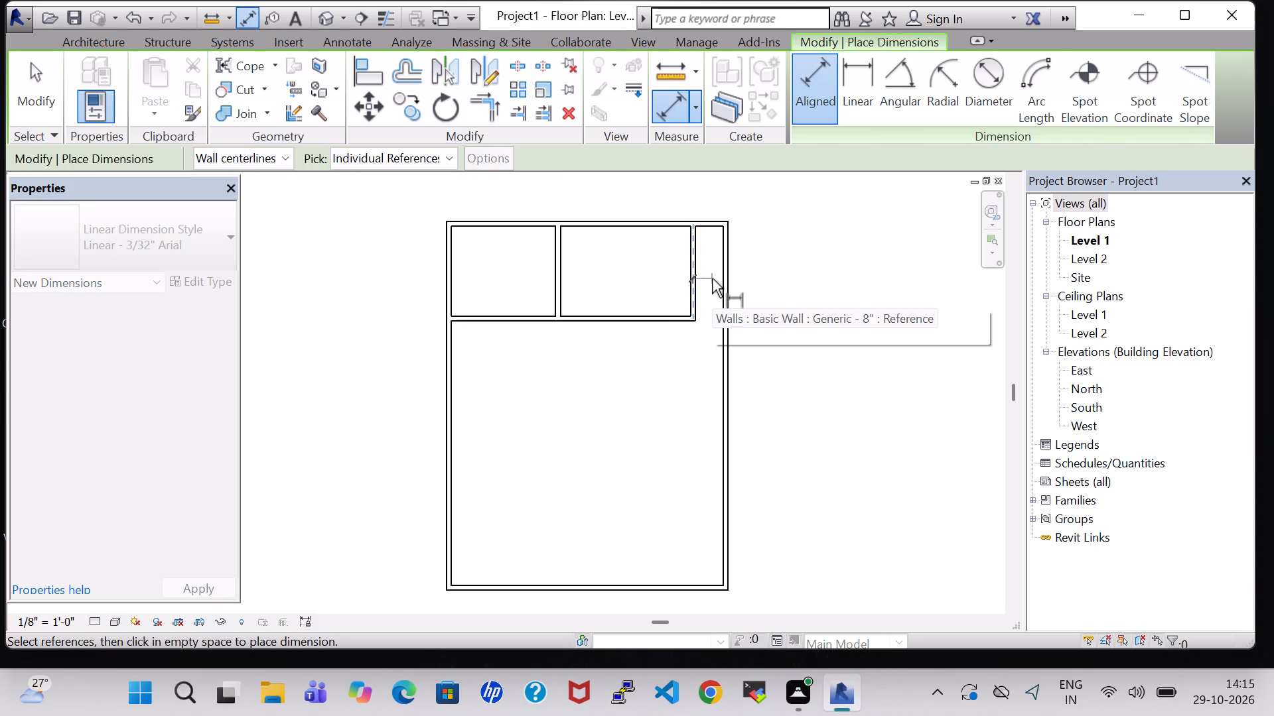
left_click(721, 278)
key("Escape")
key("Escape")
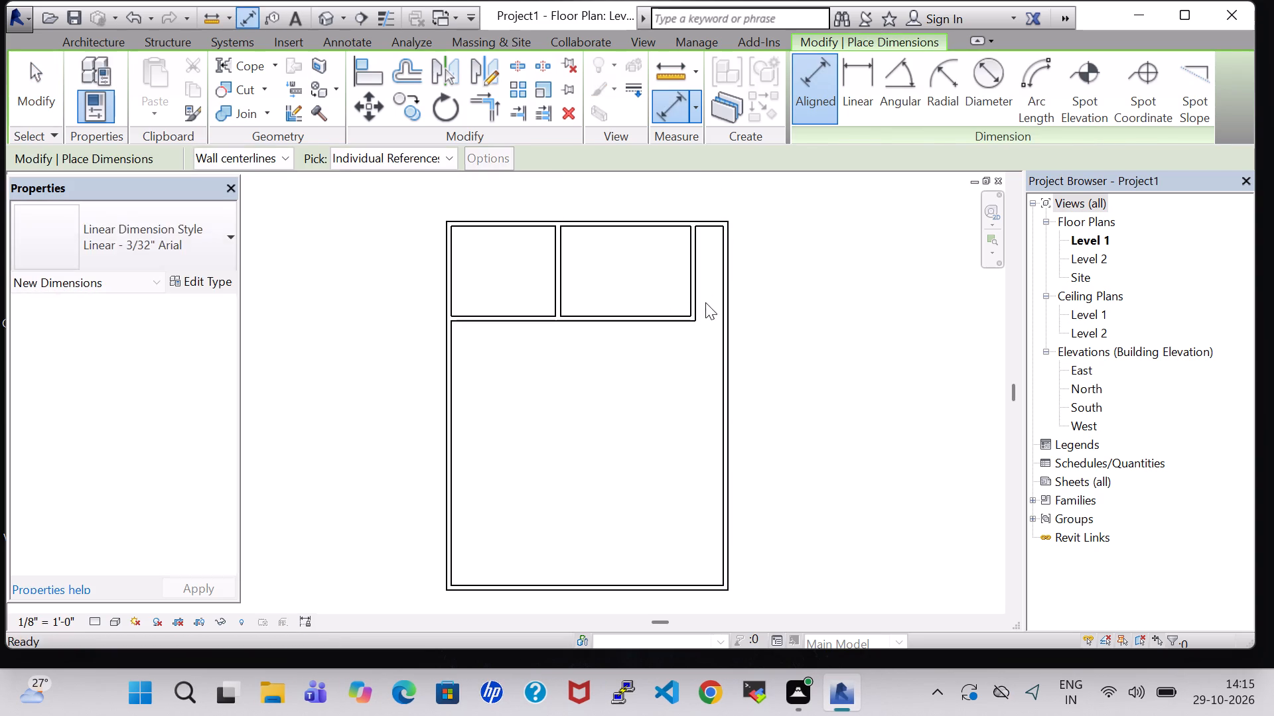
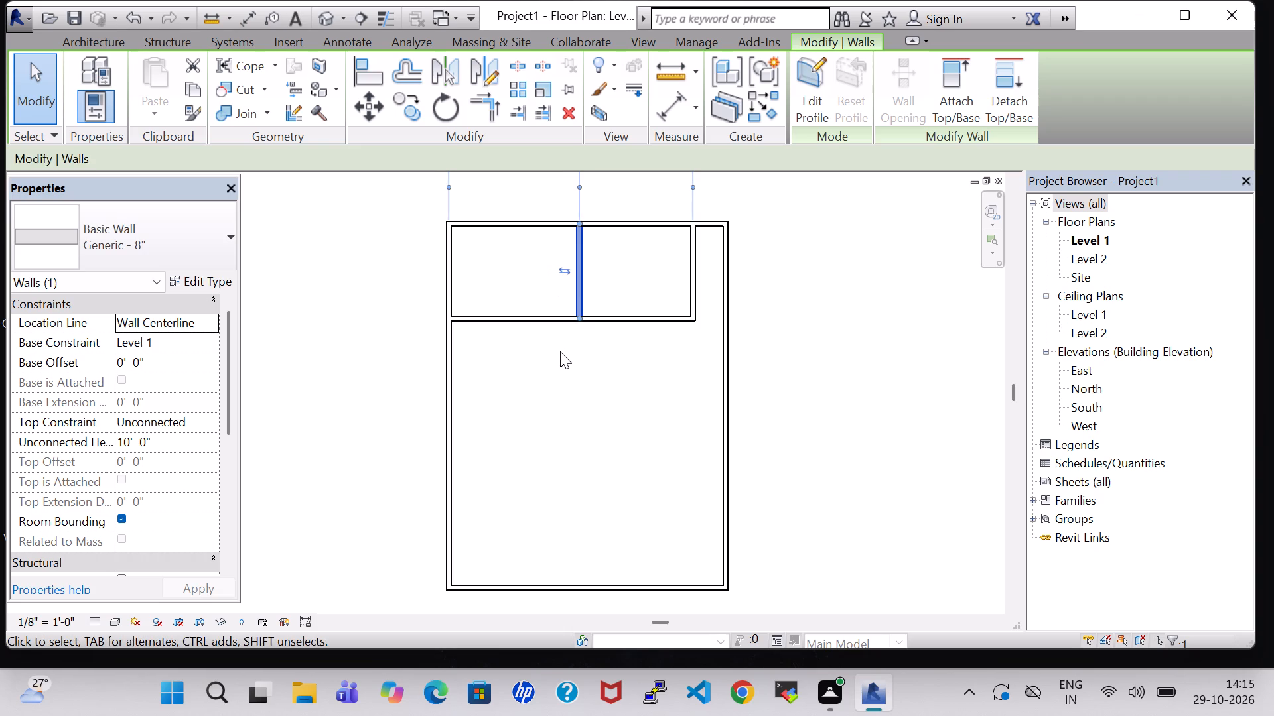
Nudge the wall between the two upper rooms one increment closer to the left exterior wall.
key("Left")
left_click(578, 361)
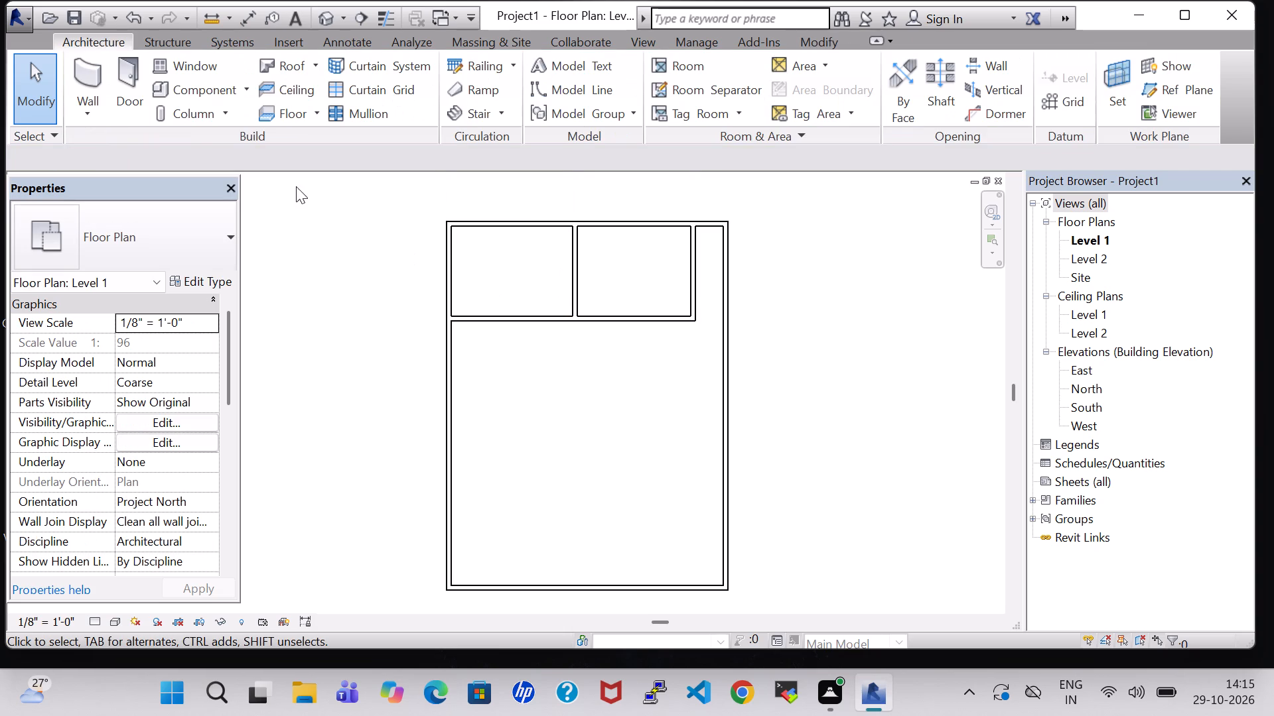
Check the widths of the first and second upper rooms with temporary aligned dimensions between wall centerlines, without placing them.
type("DI")
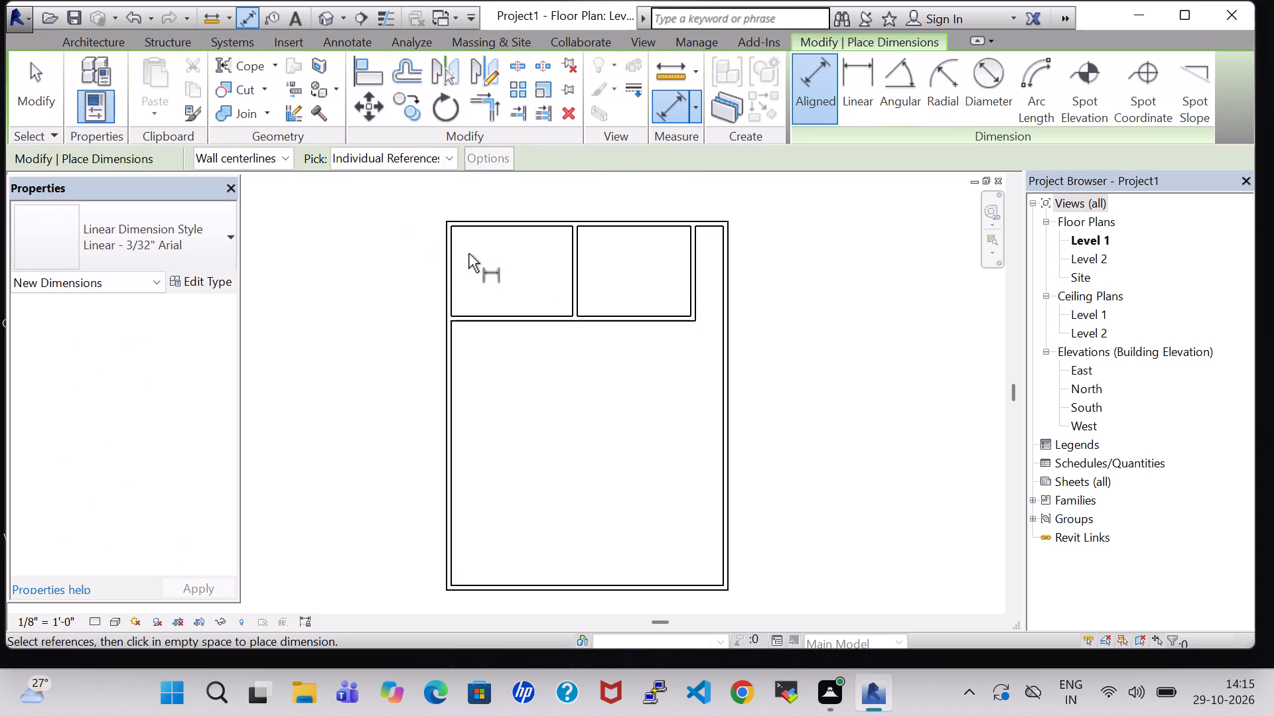
left_click(451, 265)
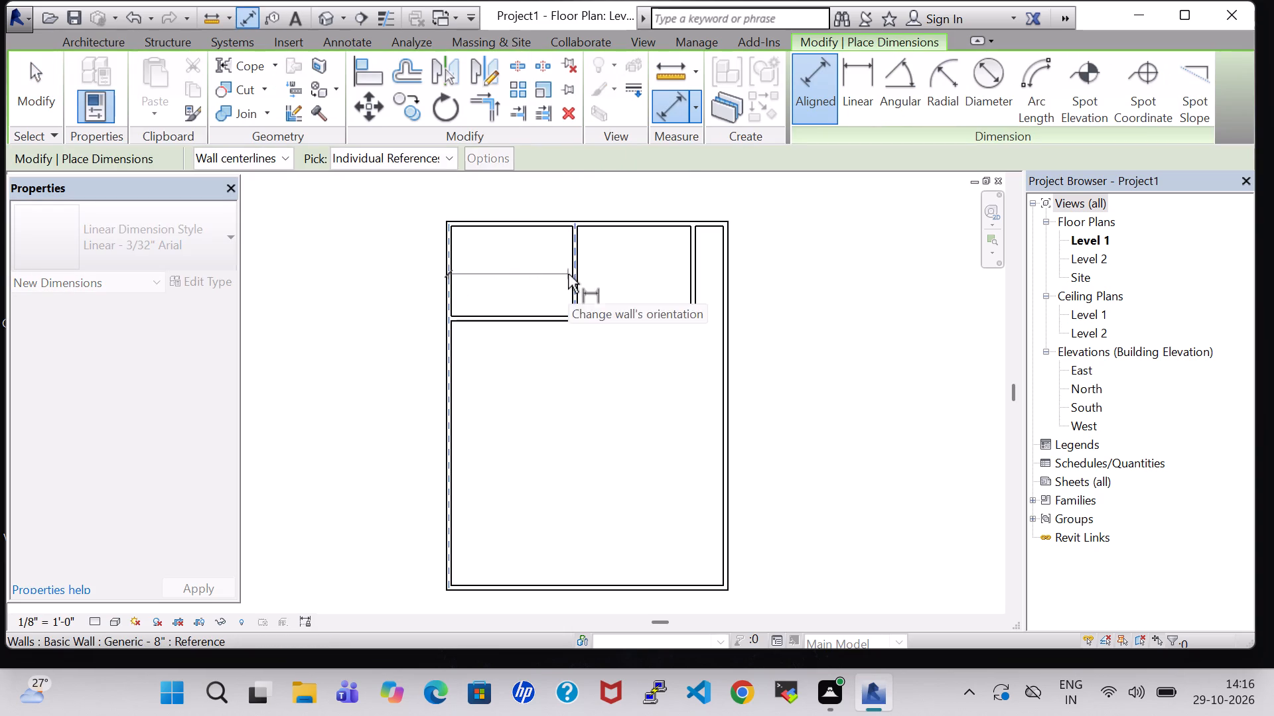
left_click(576, 275)
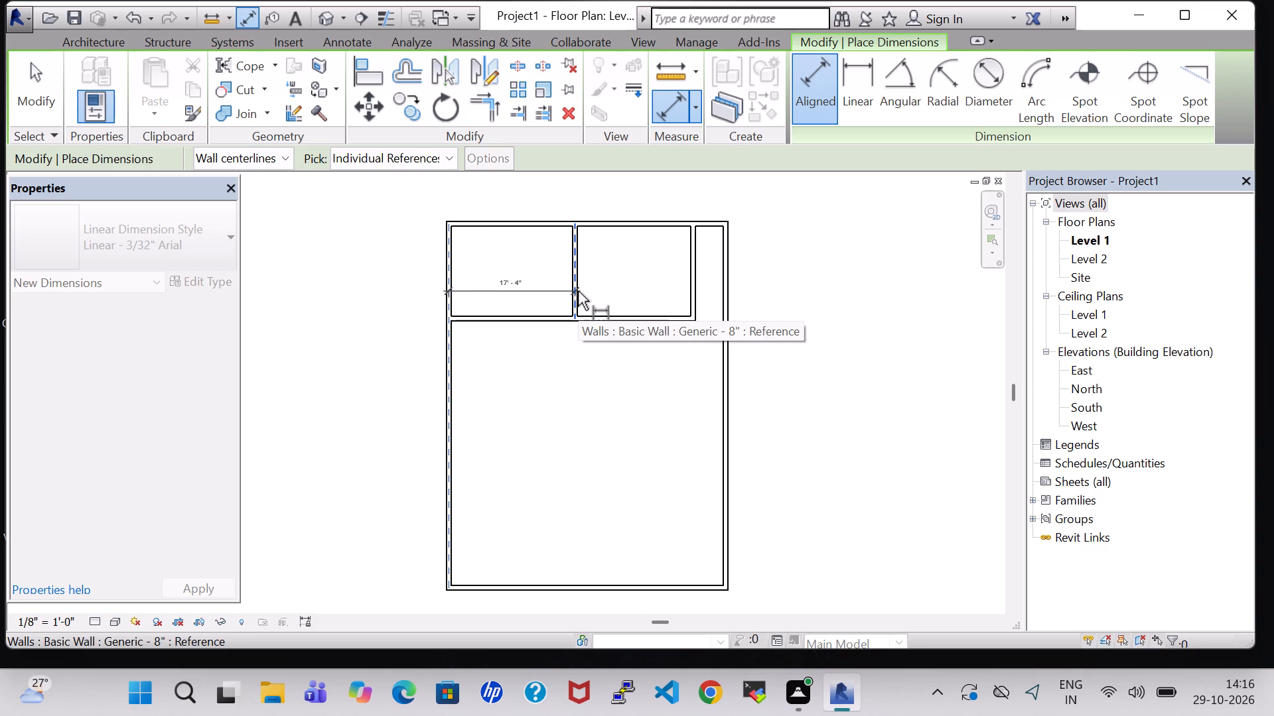
key("Escape")
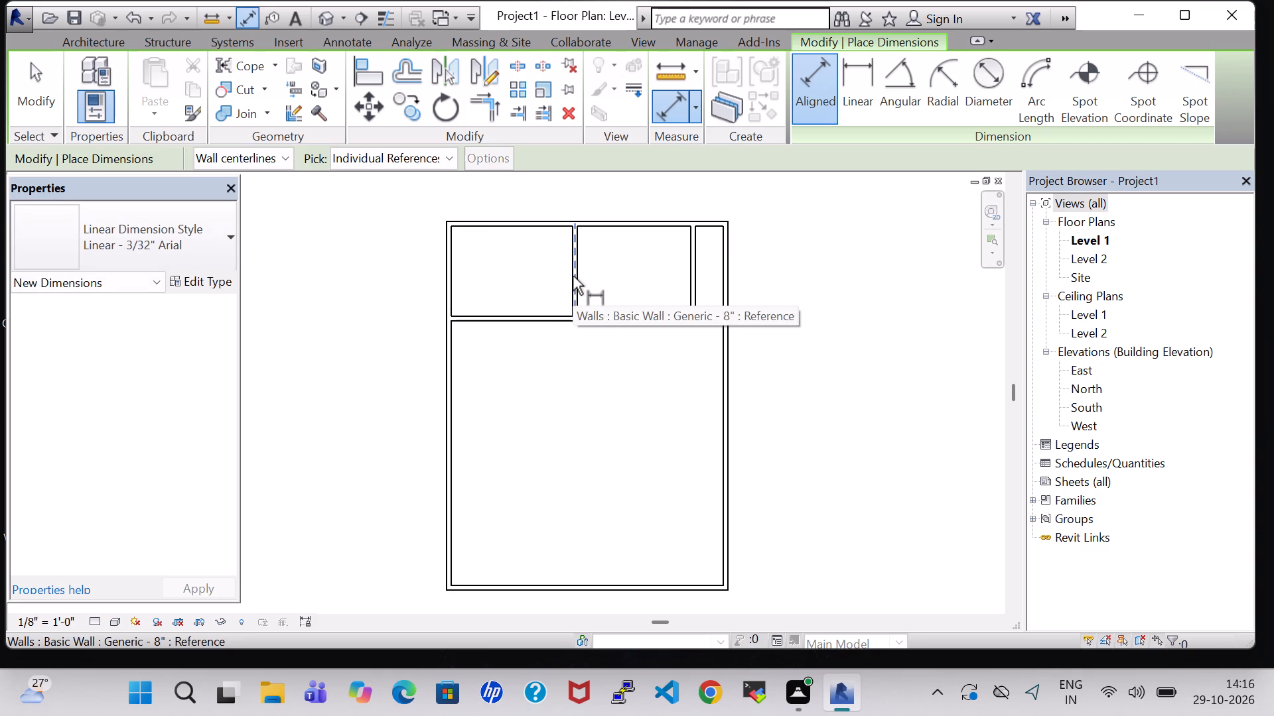
left_click(571, 263)
left_click(688, 267)
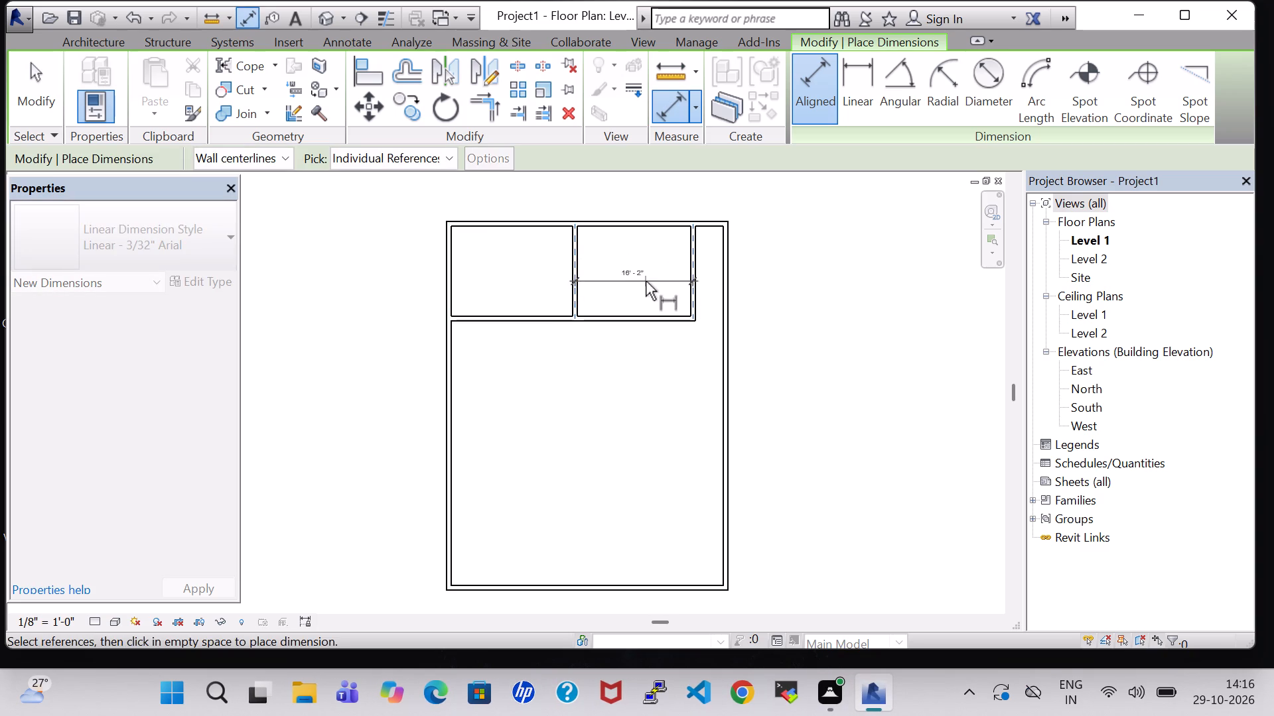
key("Escape")
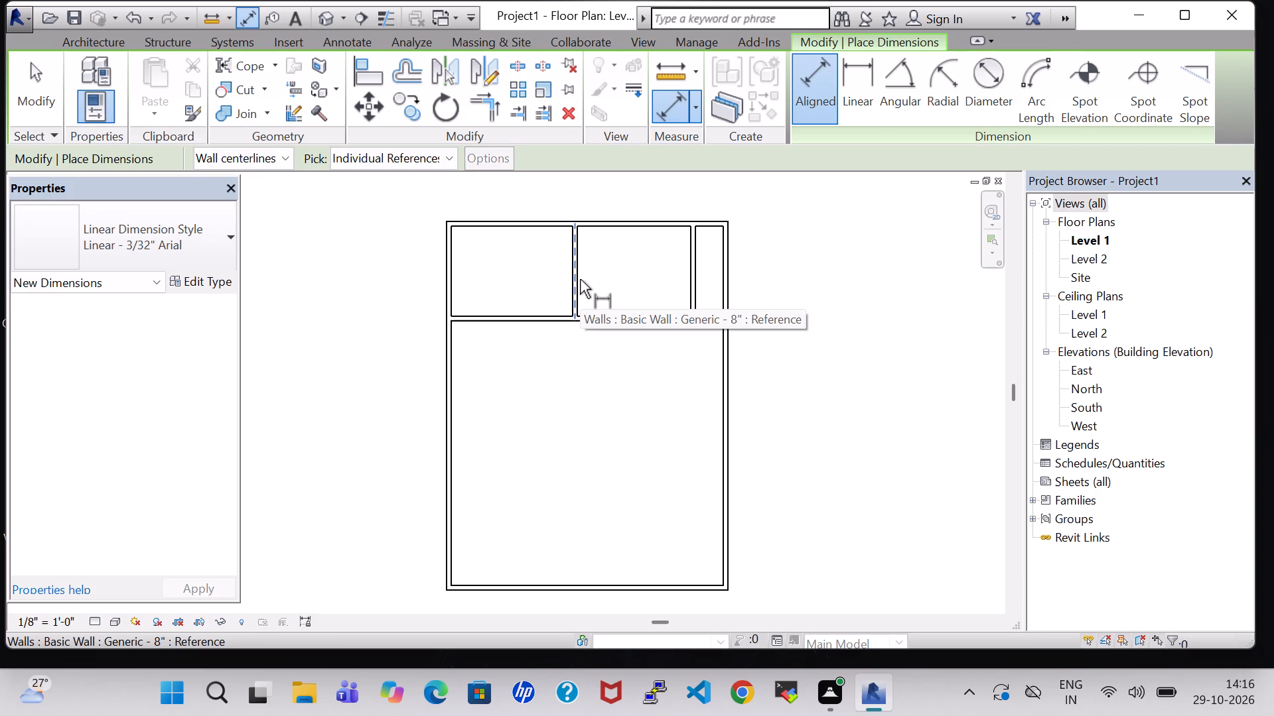
key("Escape")
Nudge the wall between the two upper rooms one more increment towards the left exterior wall.
left_click(580, 279)
key("Left")
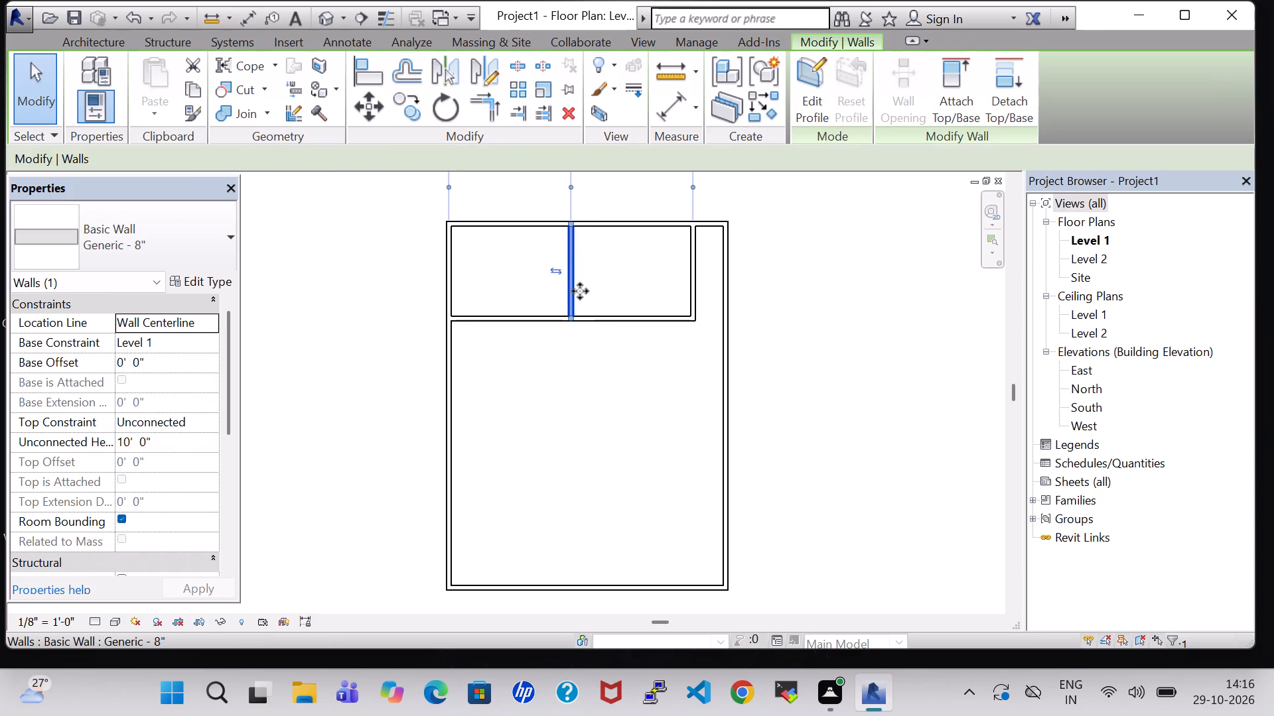
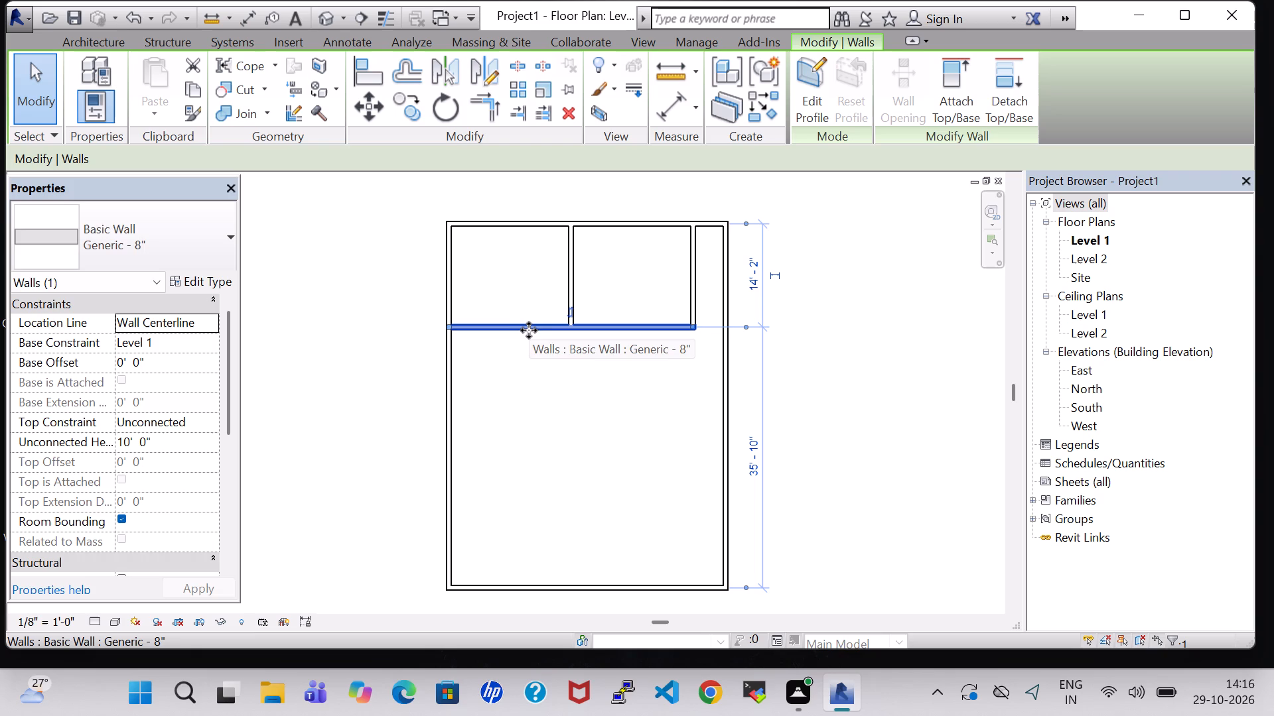
Start an interior Generic - 8" wall at the second upper room's lower-right corner, heading down into the large open area.
left_click(547, 365)
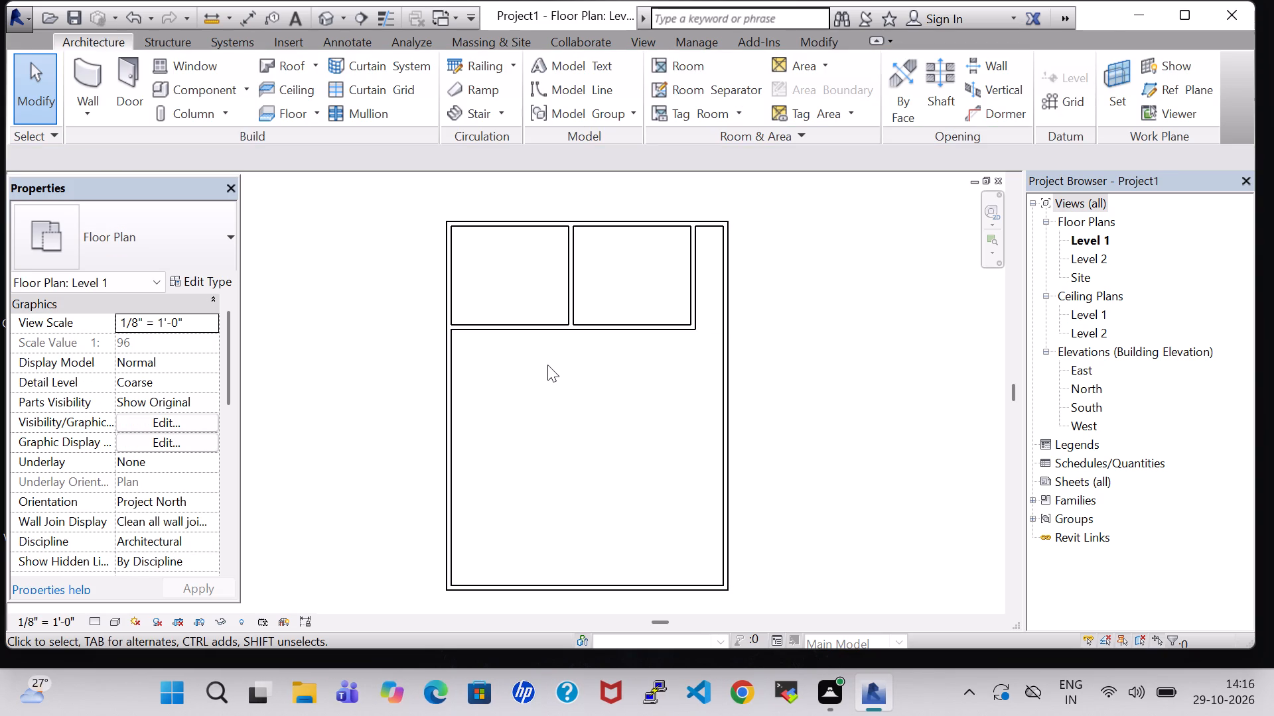
left_click(70, 77)
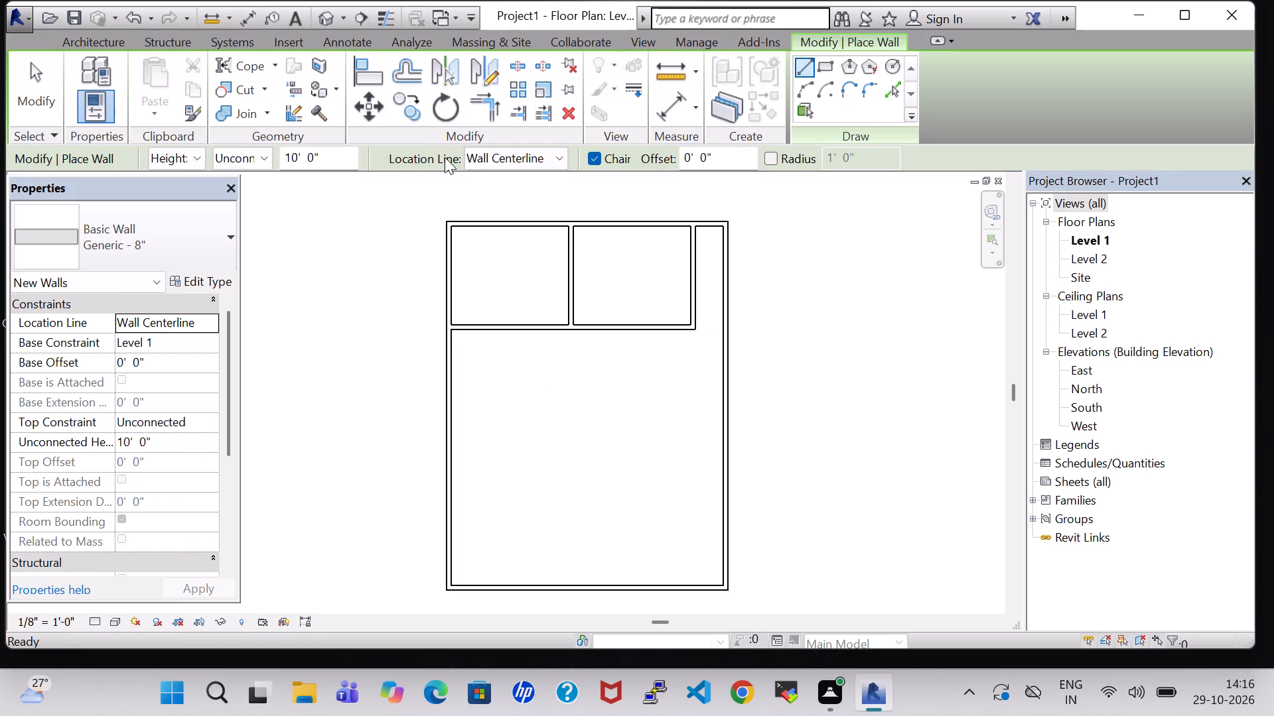
left_click(695, 327)
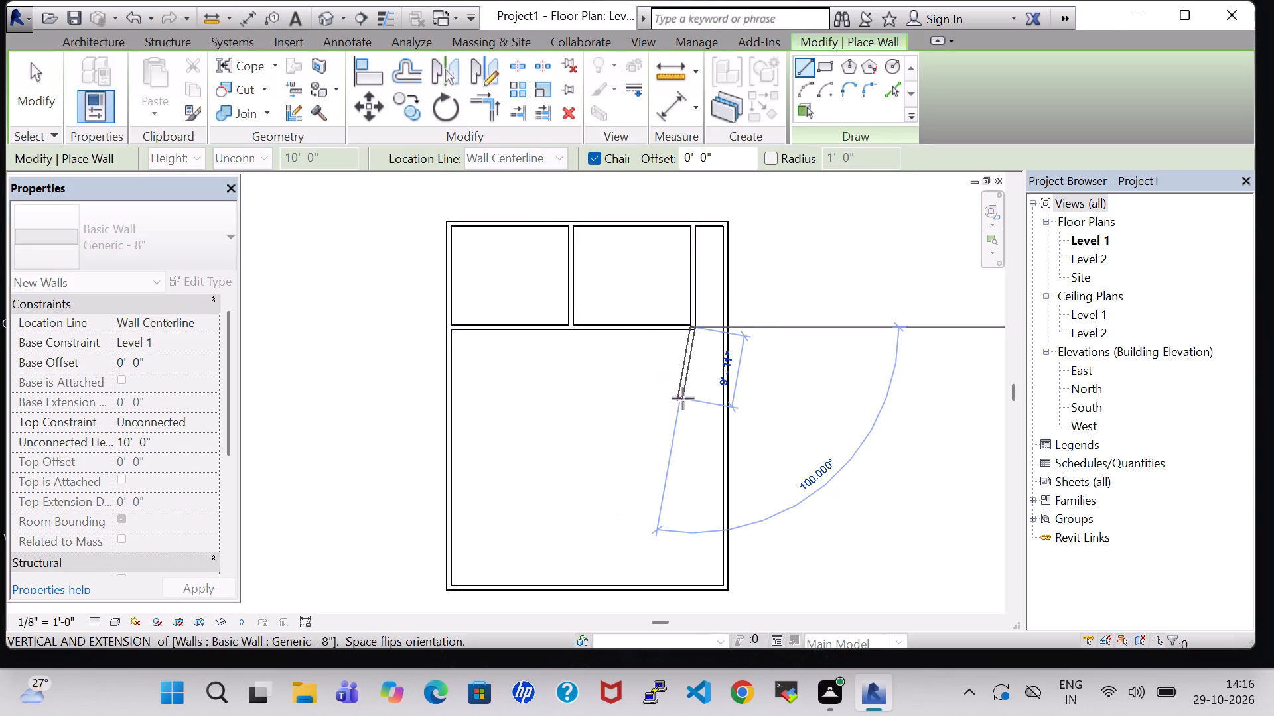
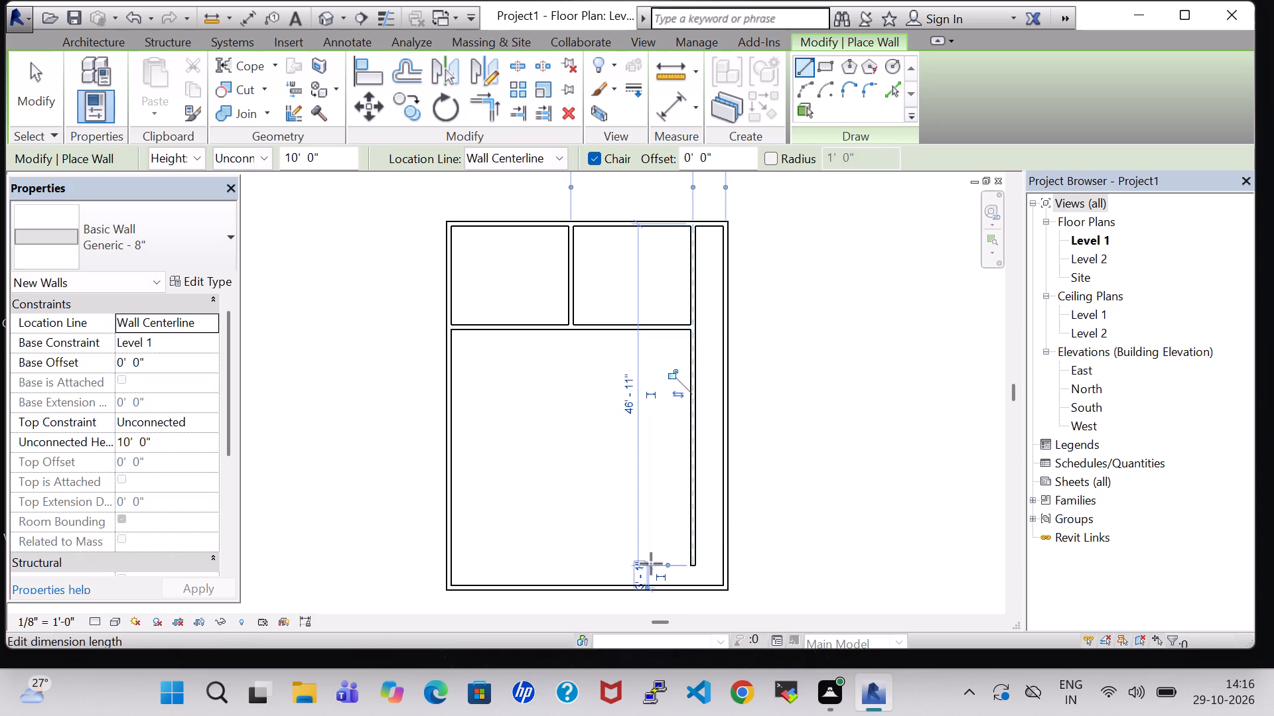
Draw a horizontal Generic - 8" wall about 9' 7" long, running left from the lower end of the long interior vertical wall.
left_click(695, 564)
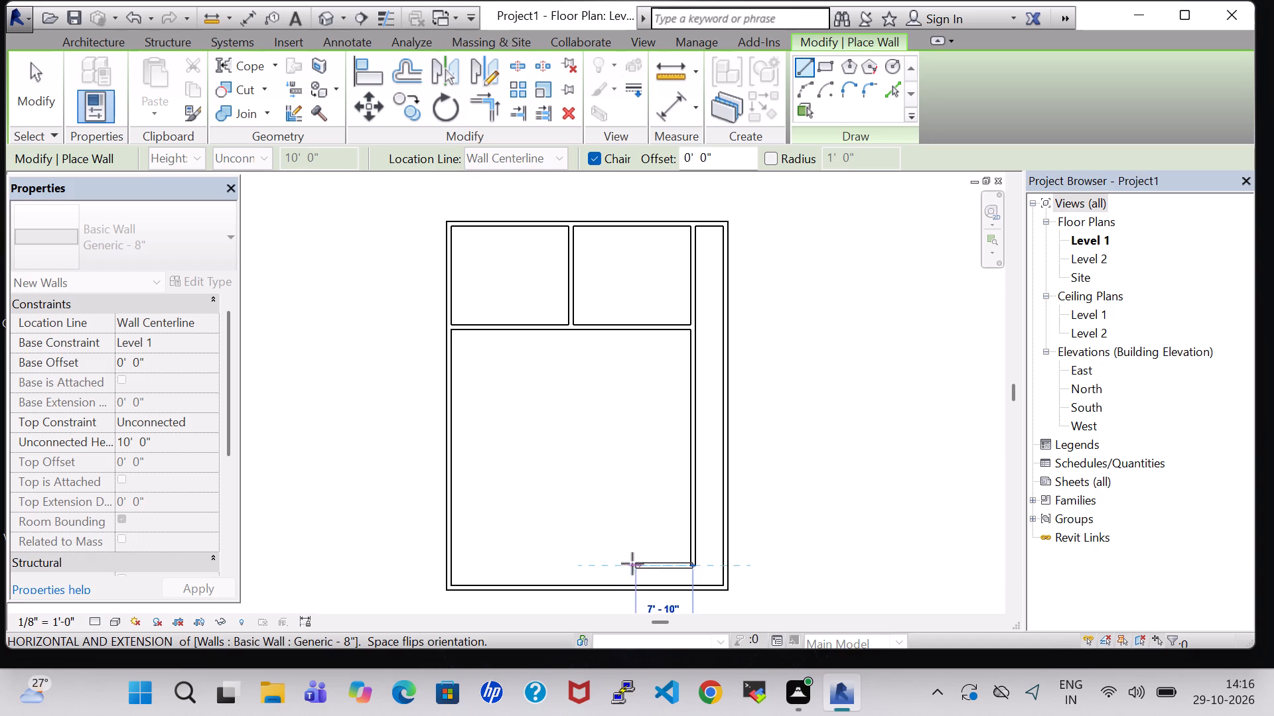
left_click(623, 564)
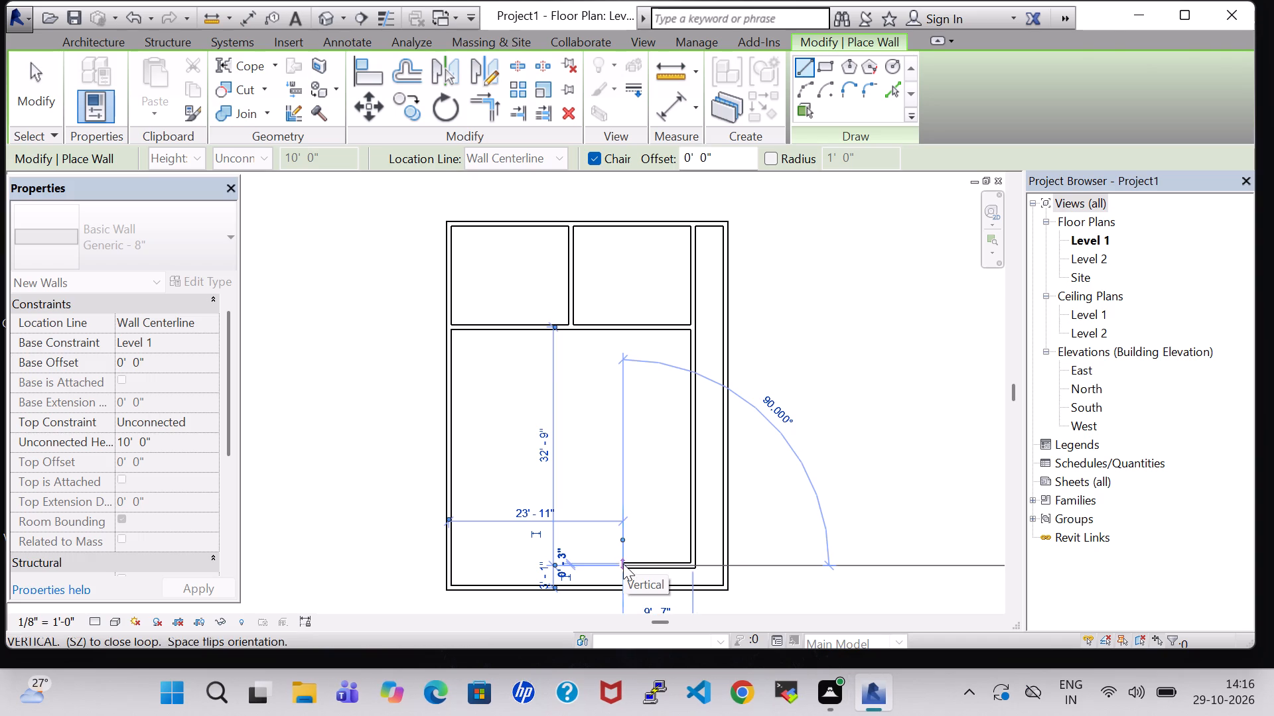
key("Escape")
key("Escape")
left_click(96, 60)
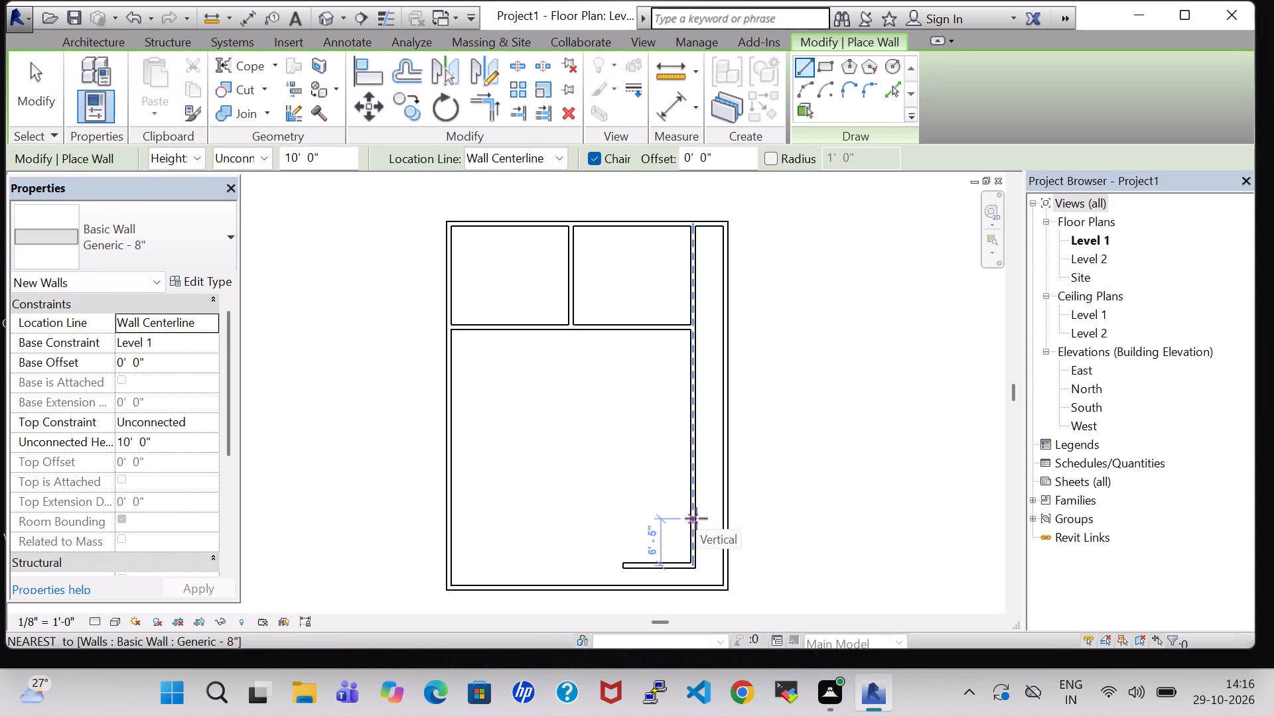
key("Escape")
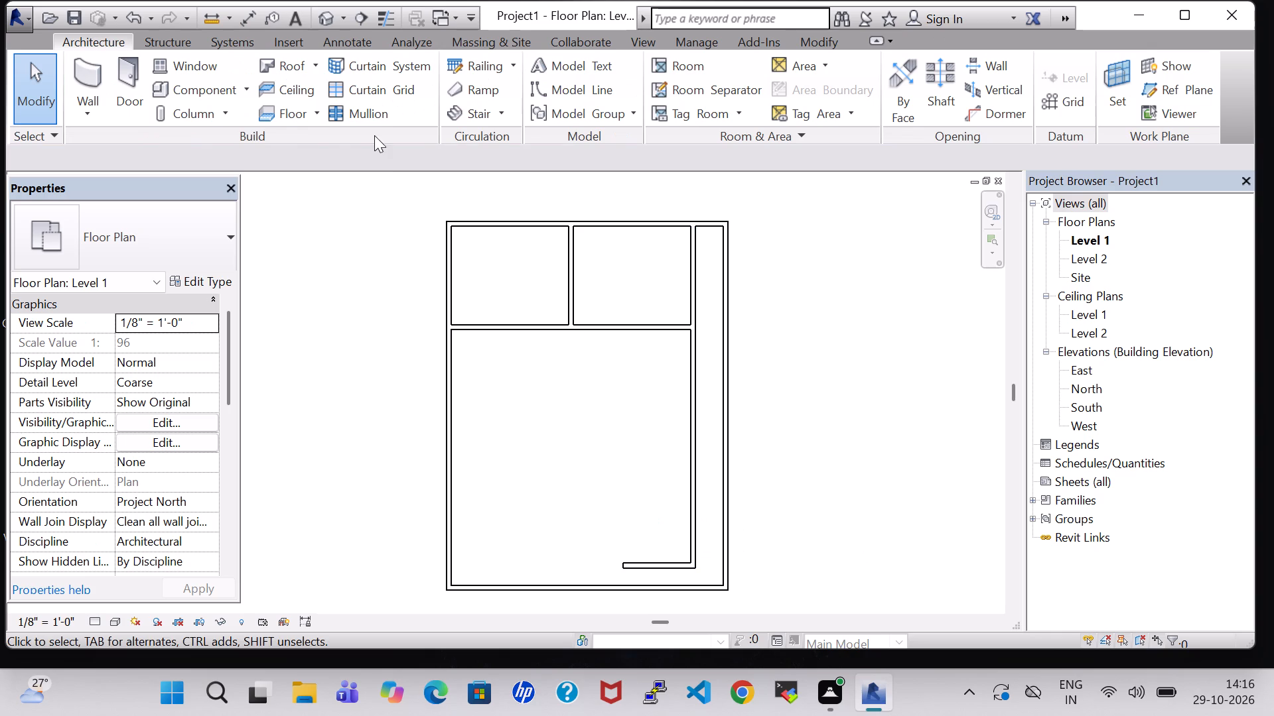
Start a U-shaped winder stair from Level 1 to Level 2 for the large open area.
left_click(468, 111)
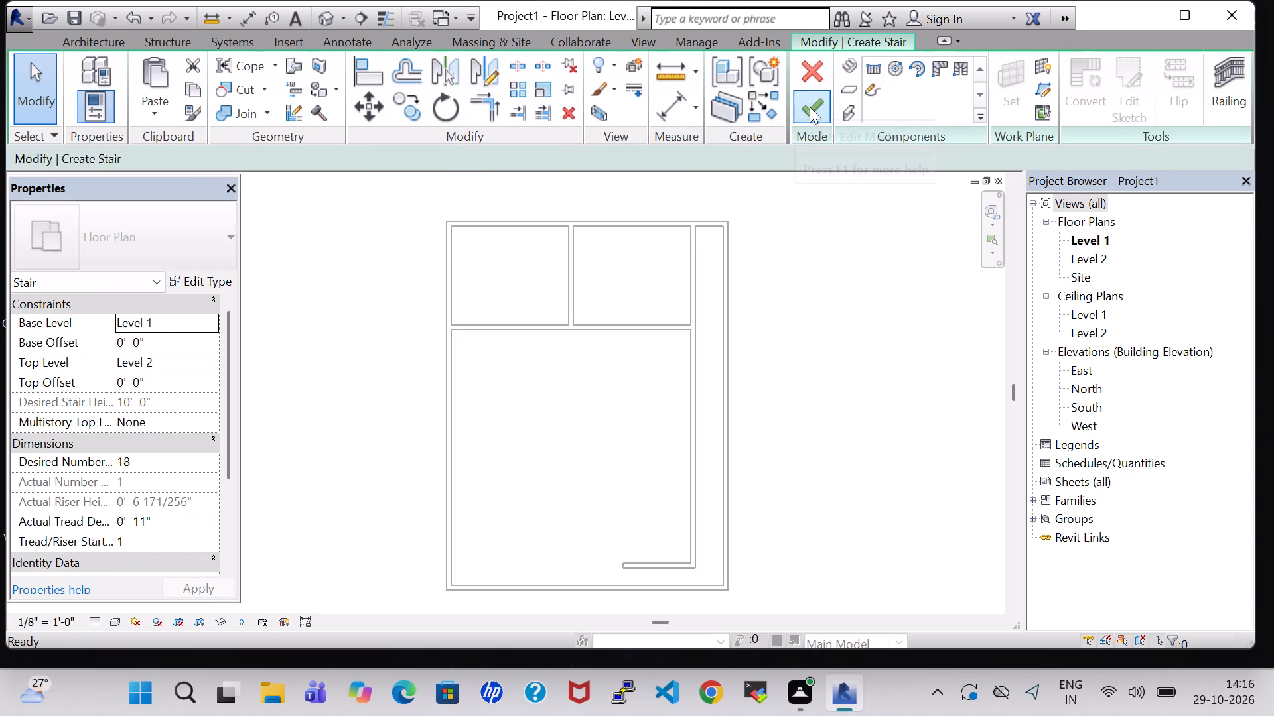
left_click(969, 69)
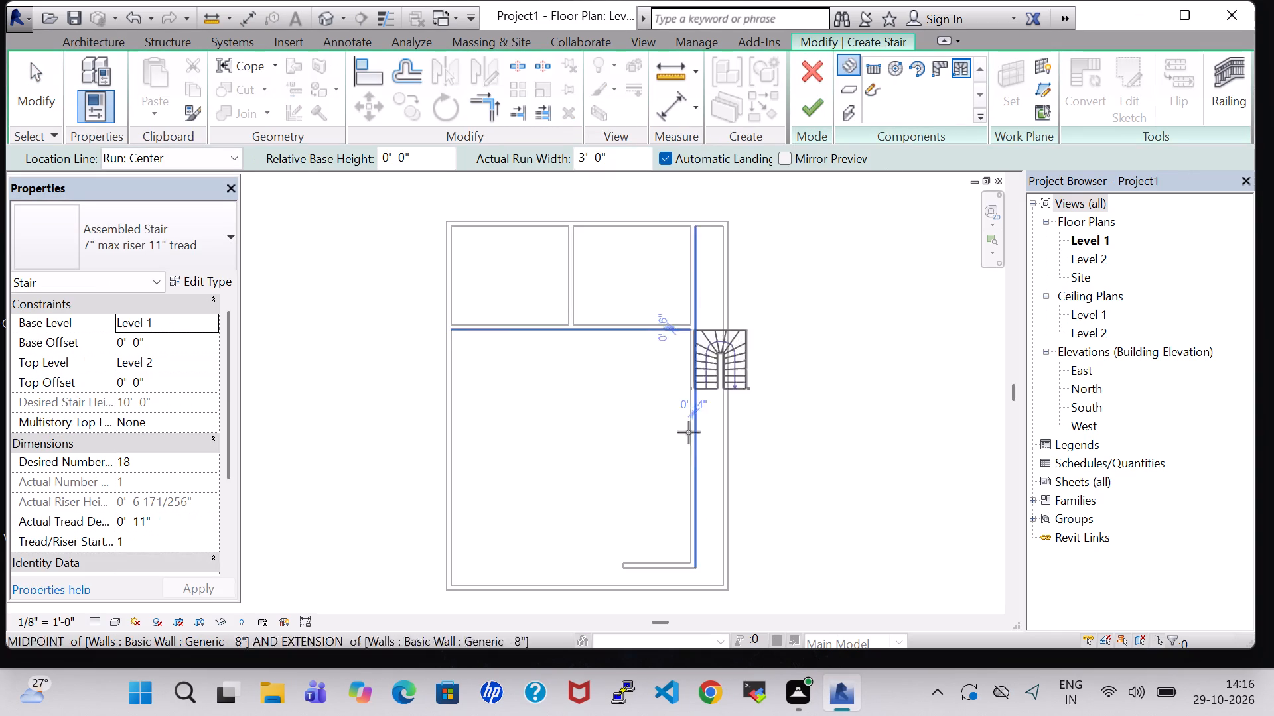
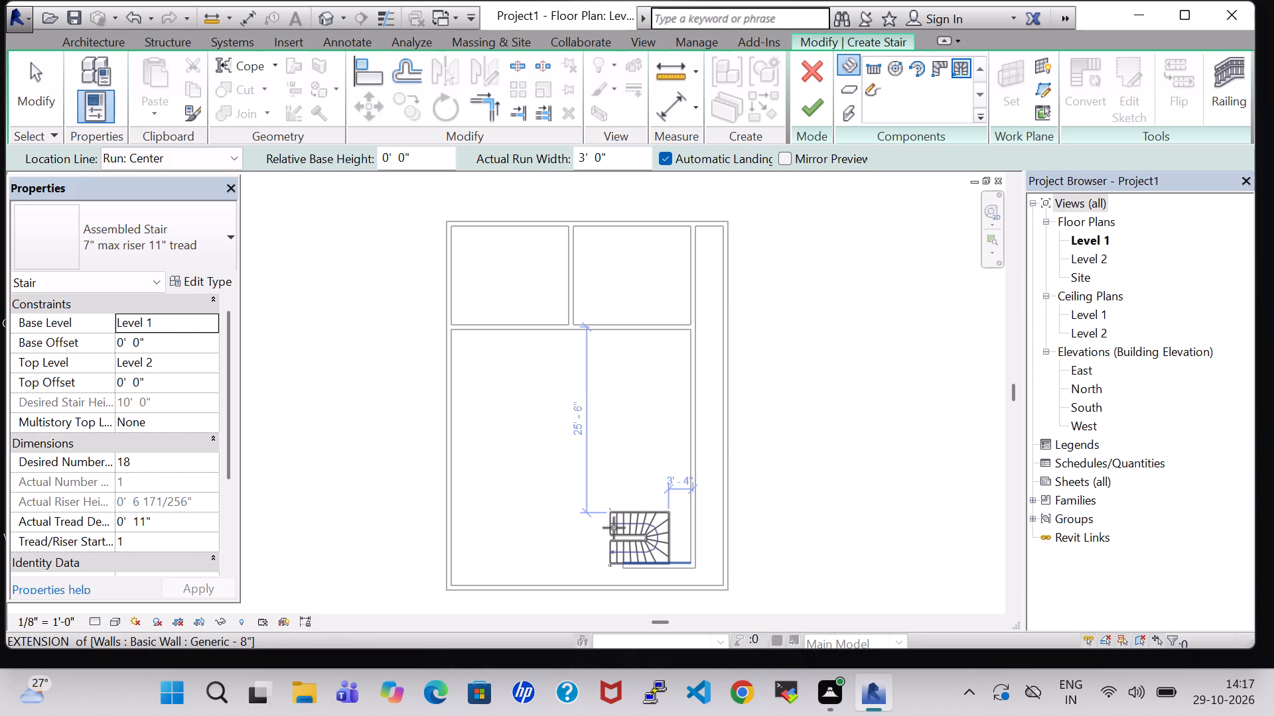
Place the 3' 0" wide U-shaped winder run just inside the corner of the long vertical interior wall and short horizontal wall, ends facing left.
scroll(614, 528, "up", 6)
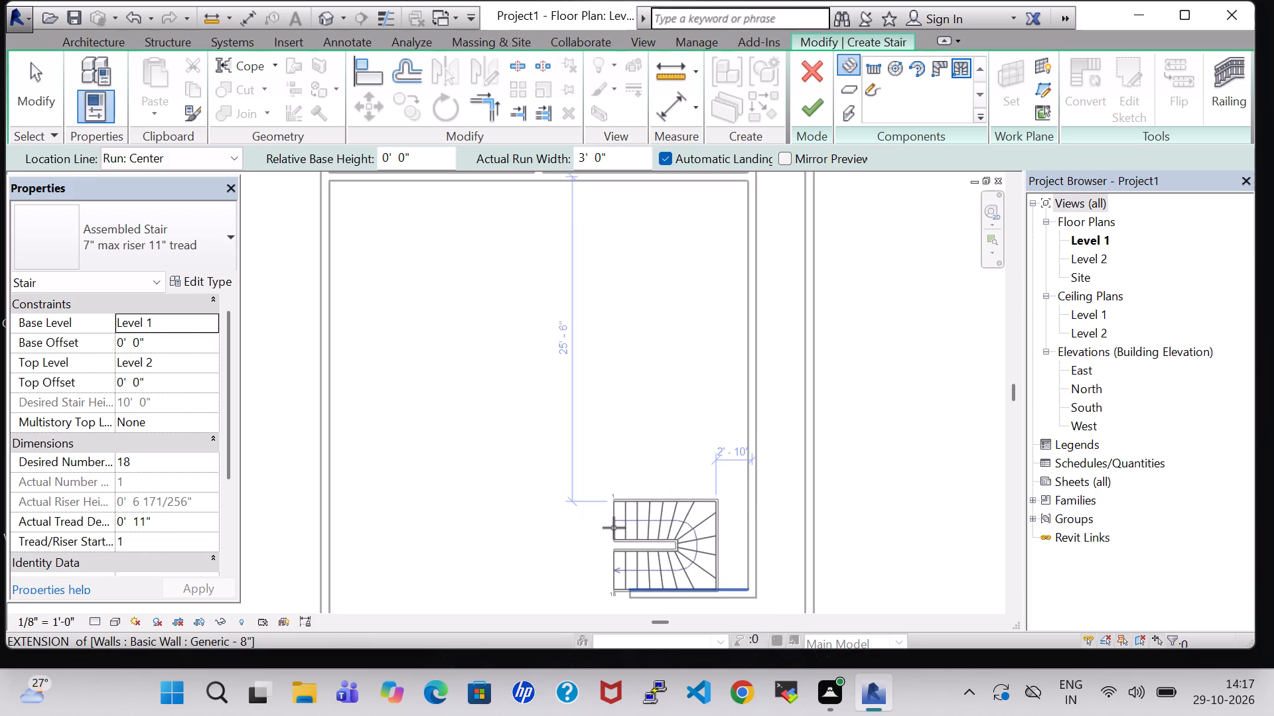
middle_click_drag(626, 505, 606, 424)
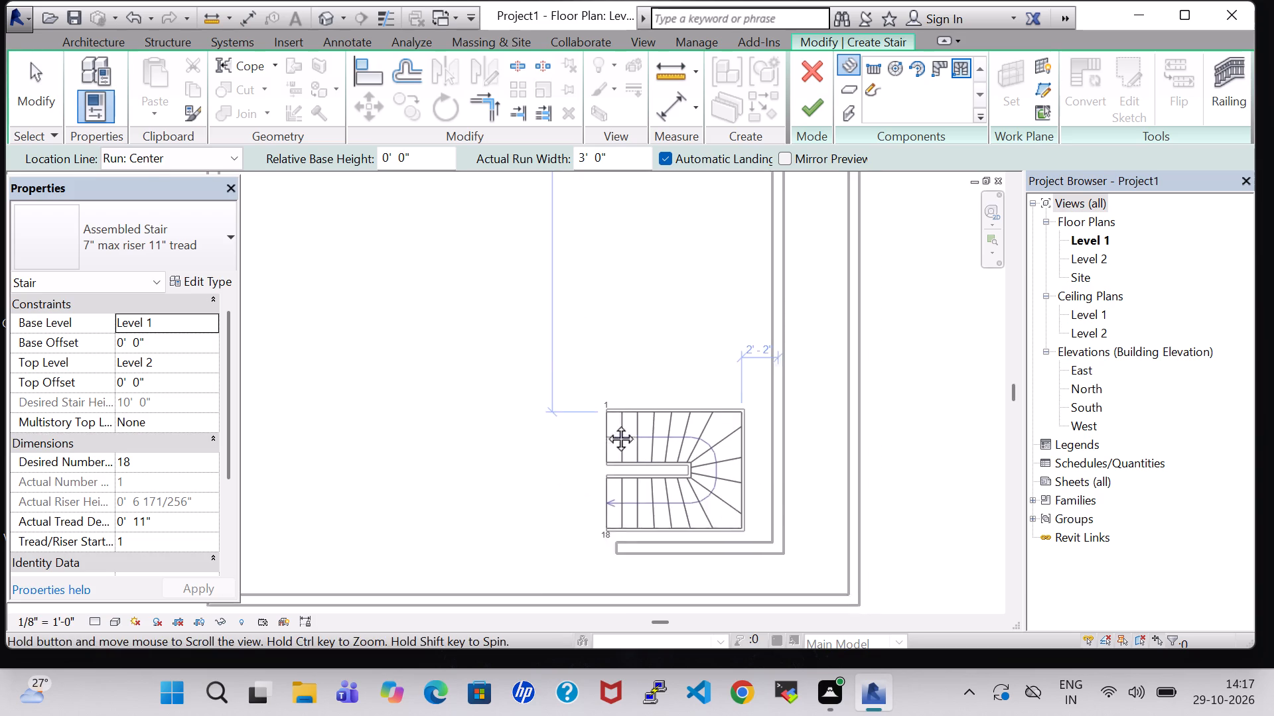
middle_click_drag(606, 424, 606, 416)
scroll(606, 416, "up", 1)
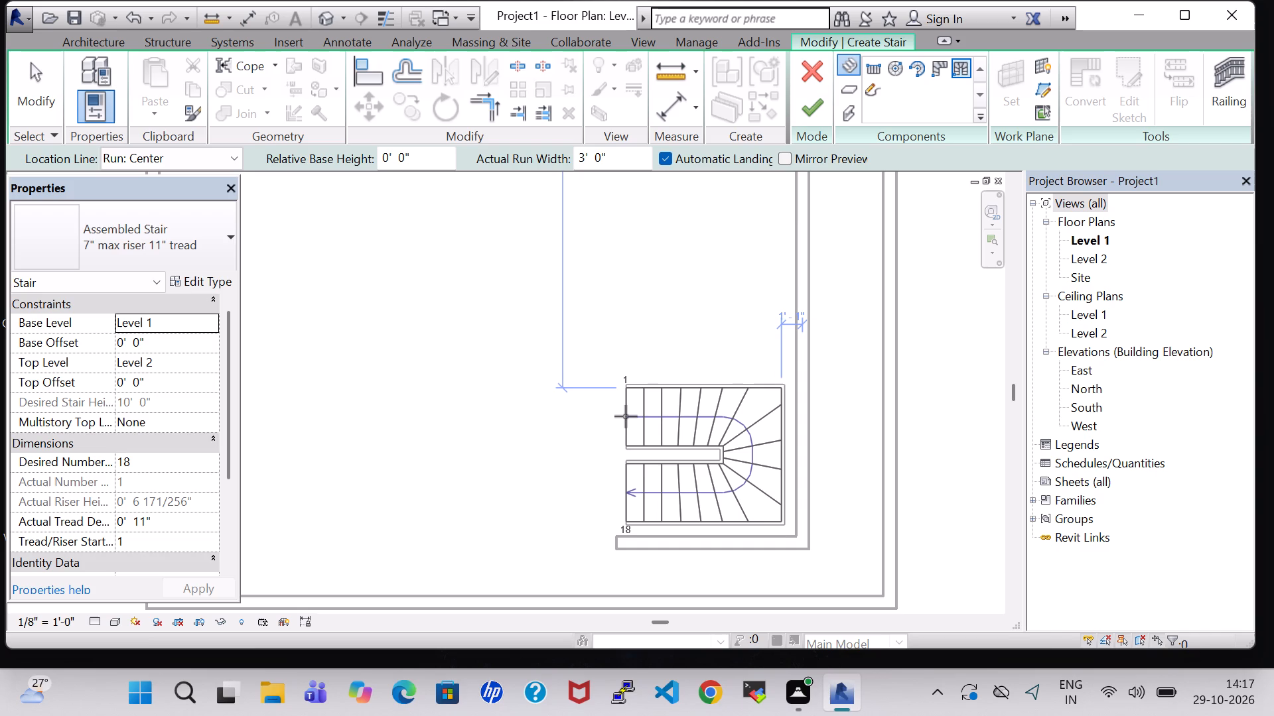
left_click(626, 416)
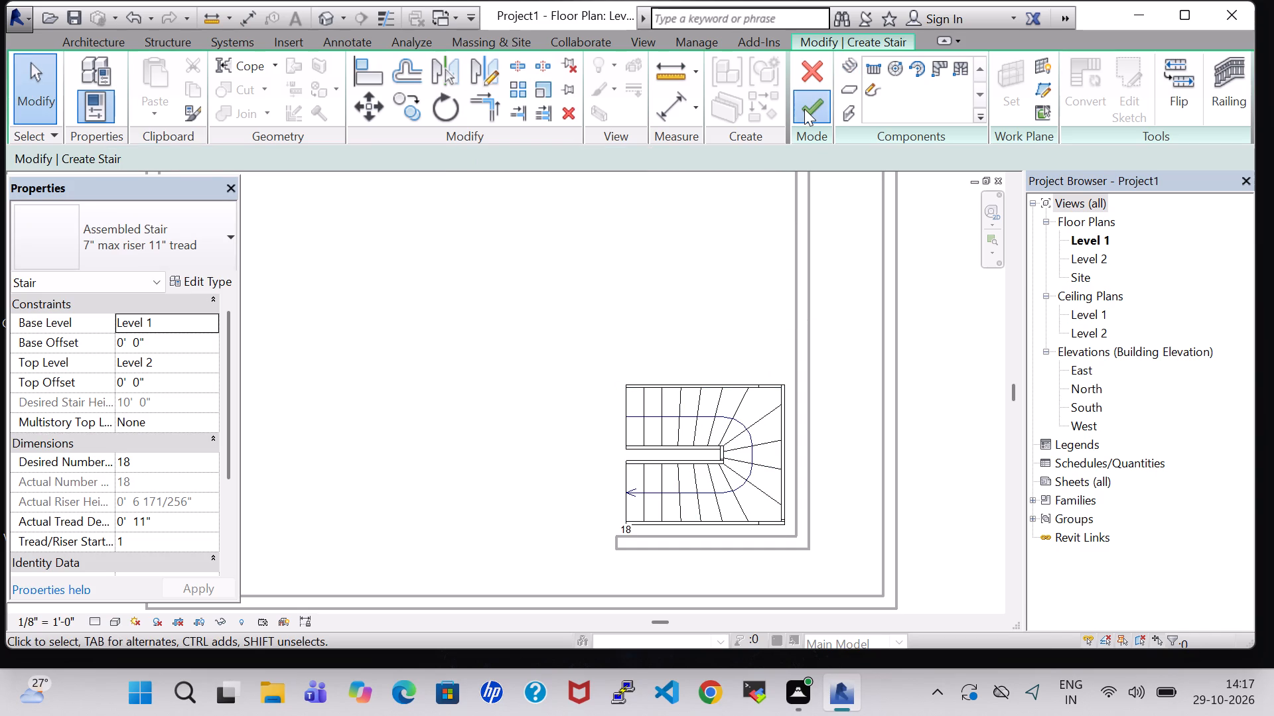
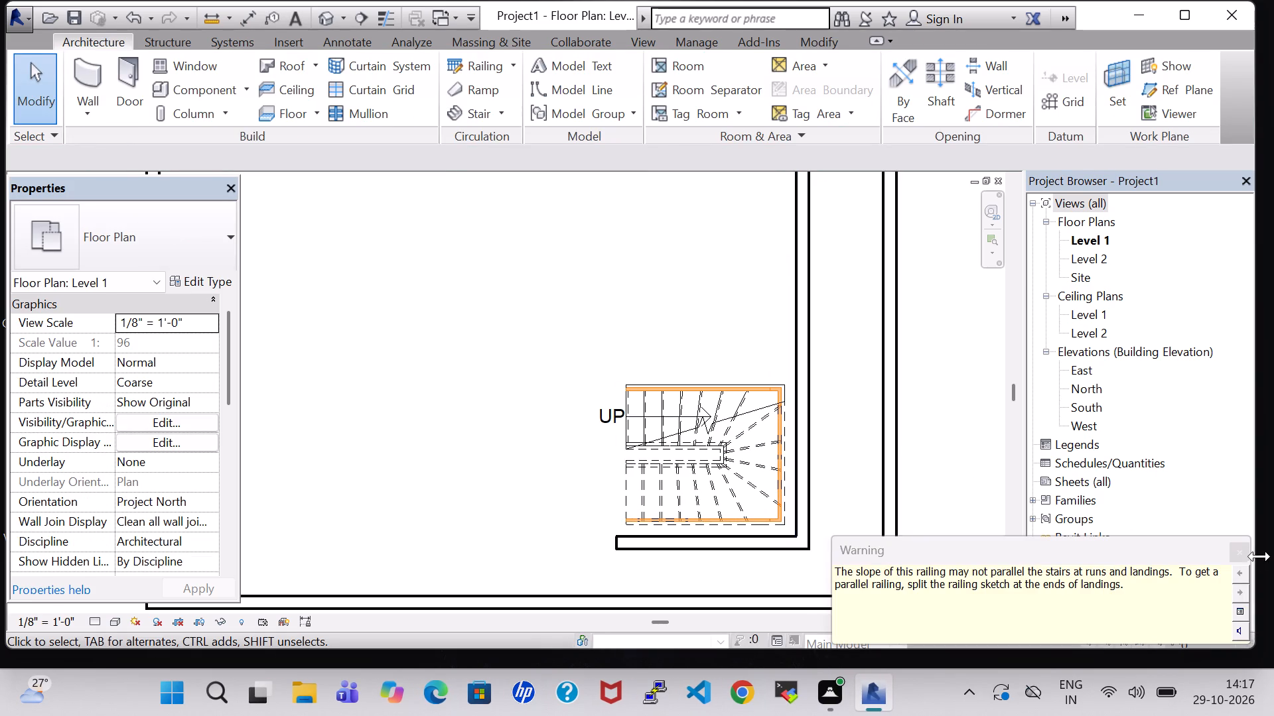
Dismiss the railing slope warning for the newly placed winder stair.
left_click(1243, 550)
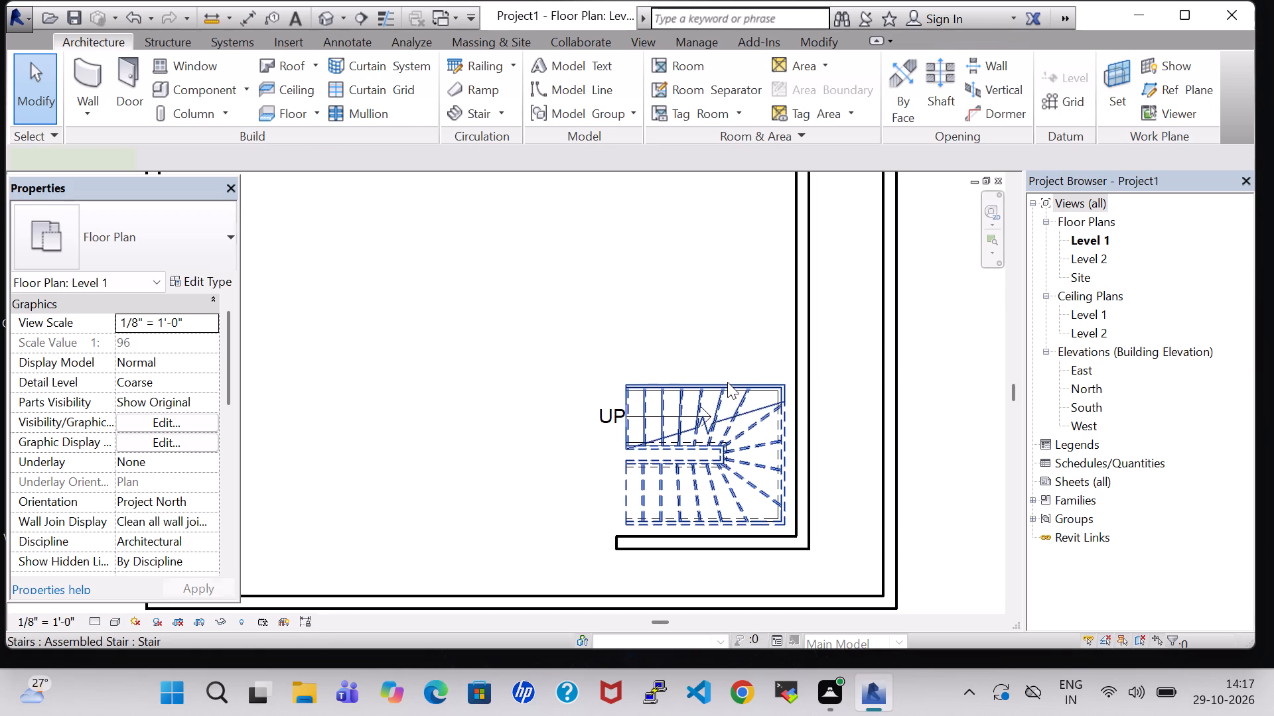
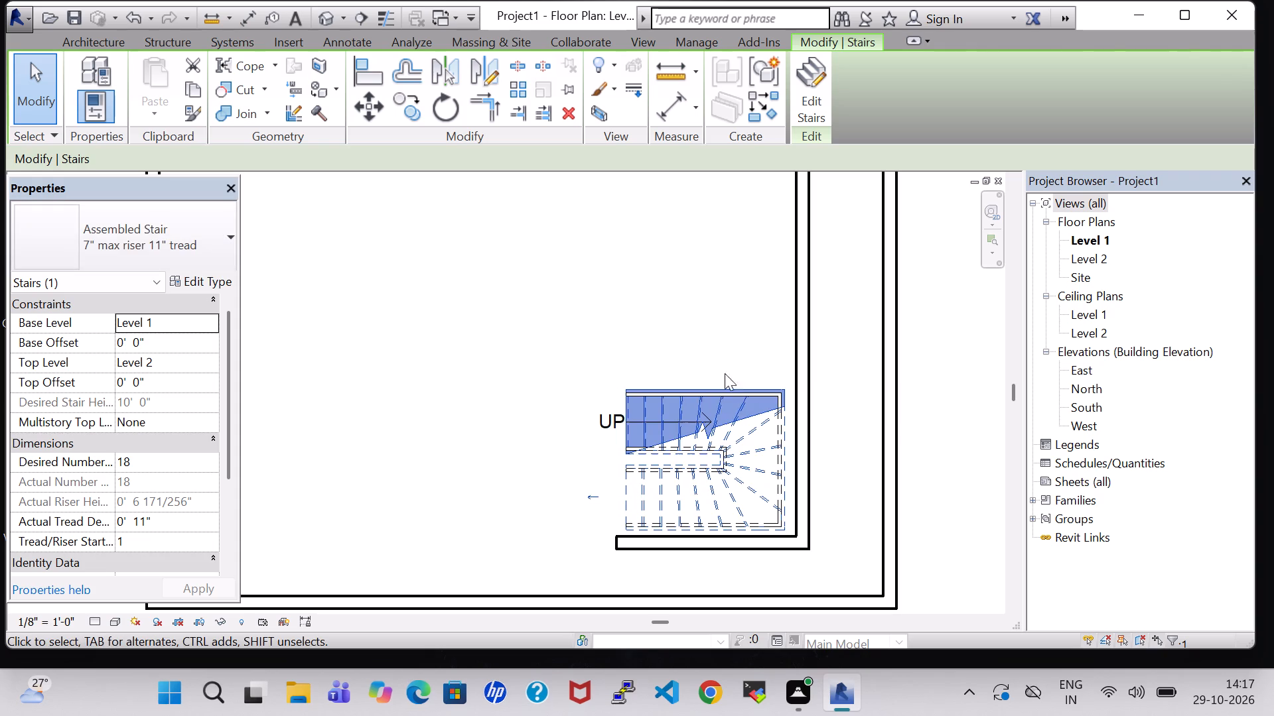
Draw a horizontal Generic - 8" wall about 18'-8" long just above the stair, running left from the interior vertical wall.
left_click(641, 294)
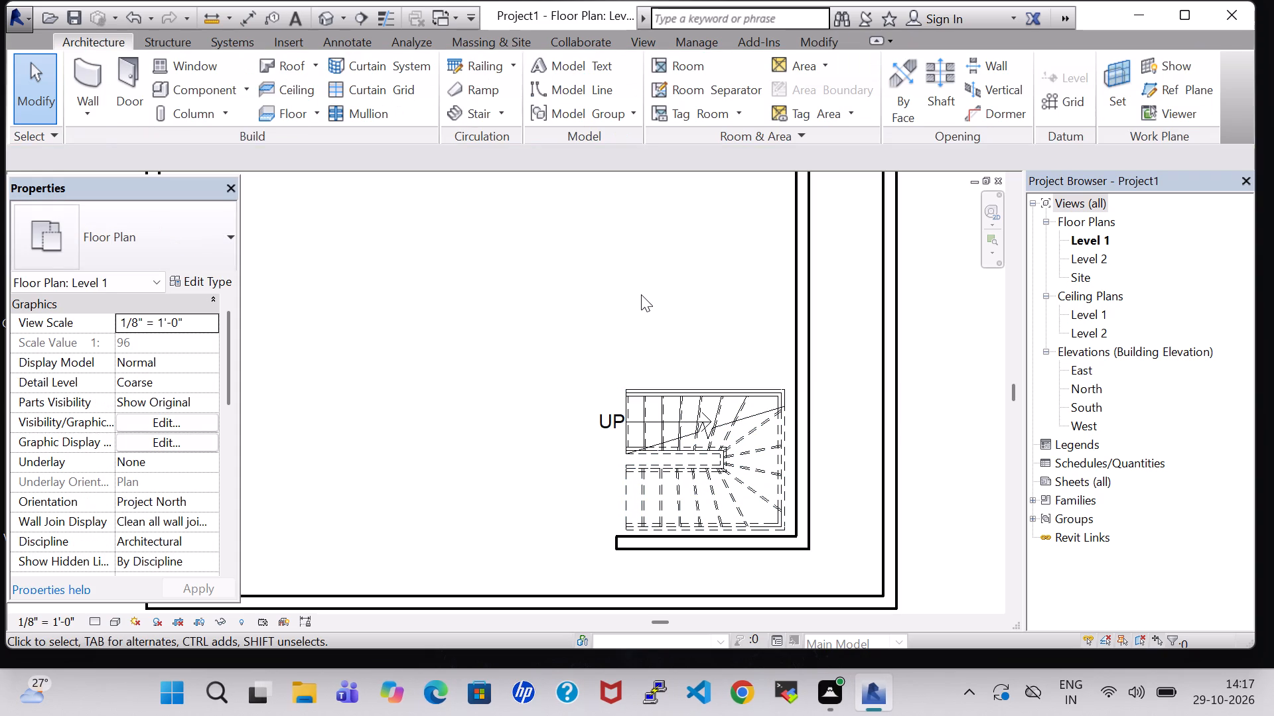
scroll(641, 294, "down", 4)
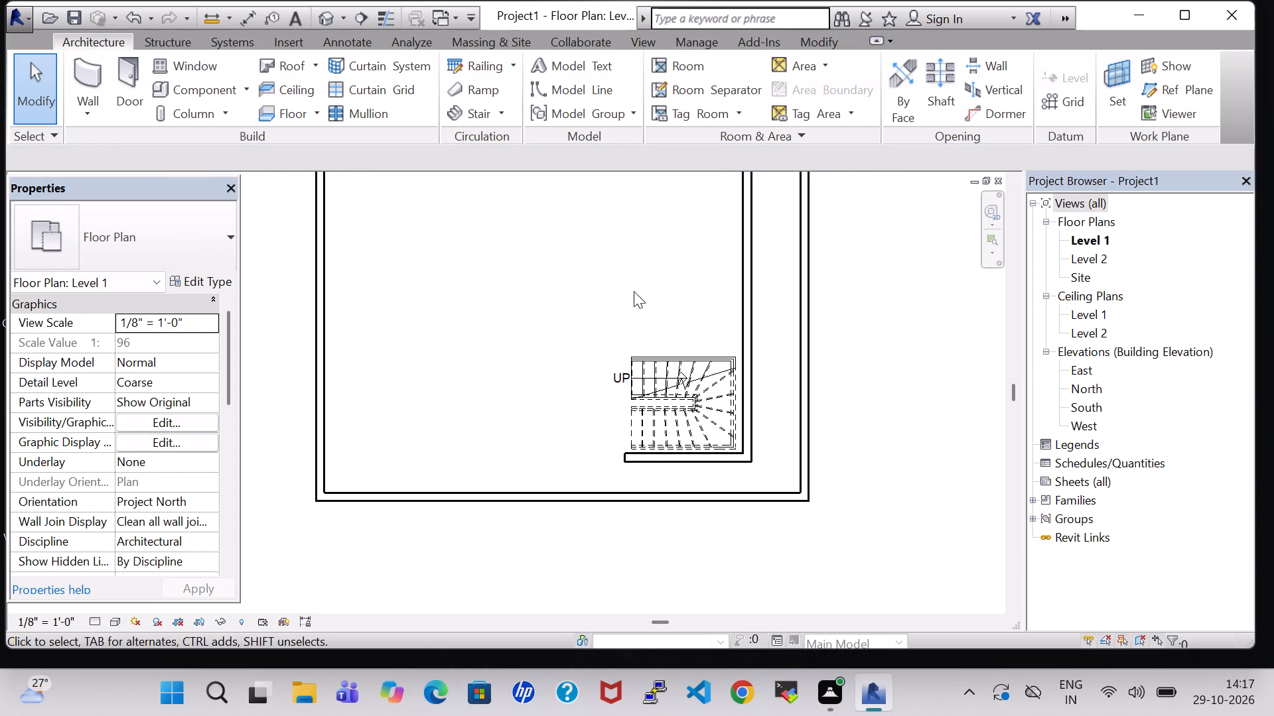
left_click(70, 78)
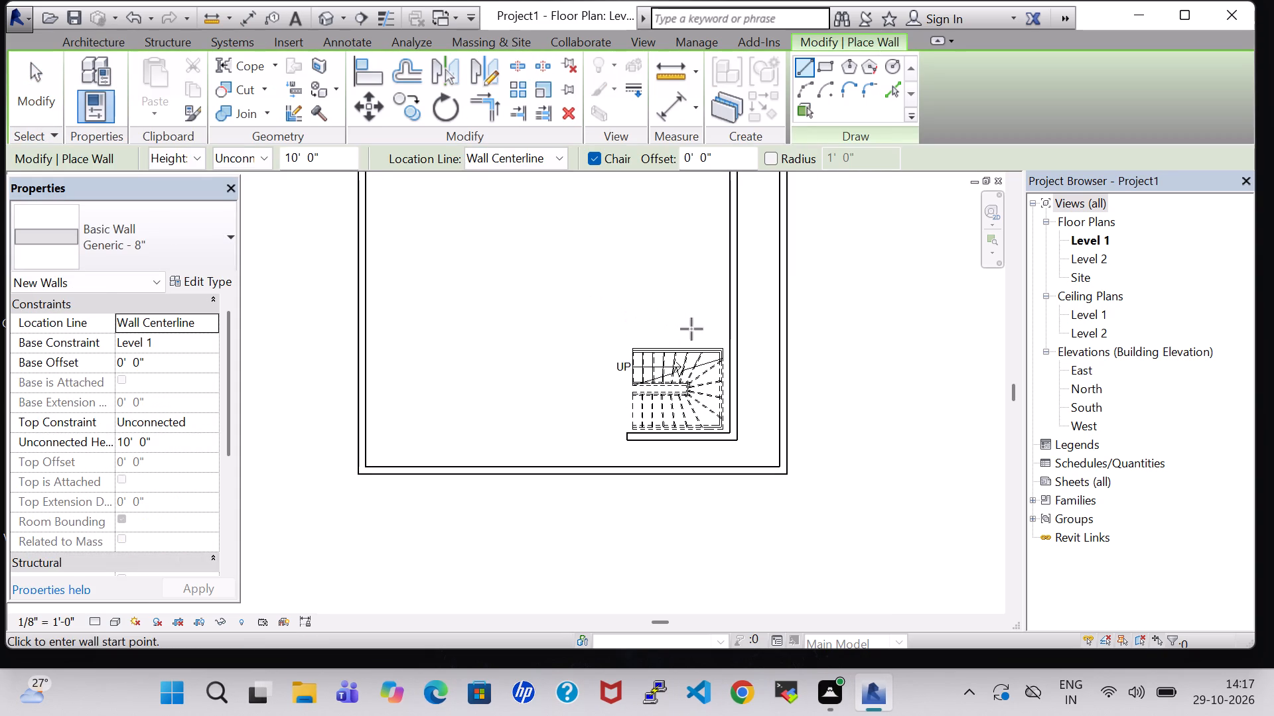
scroll(727, 341, "up", 6)
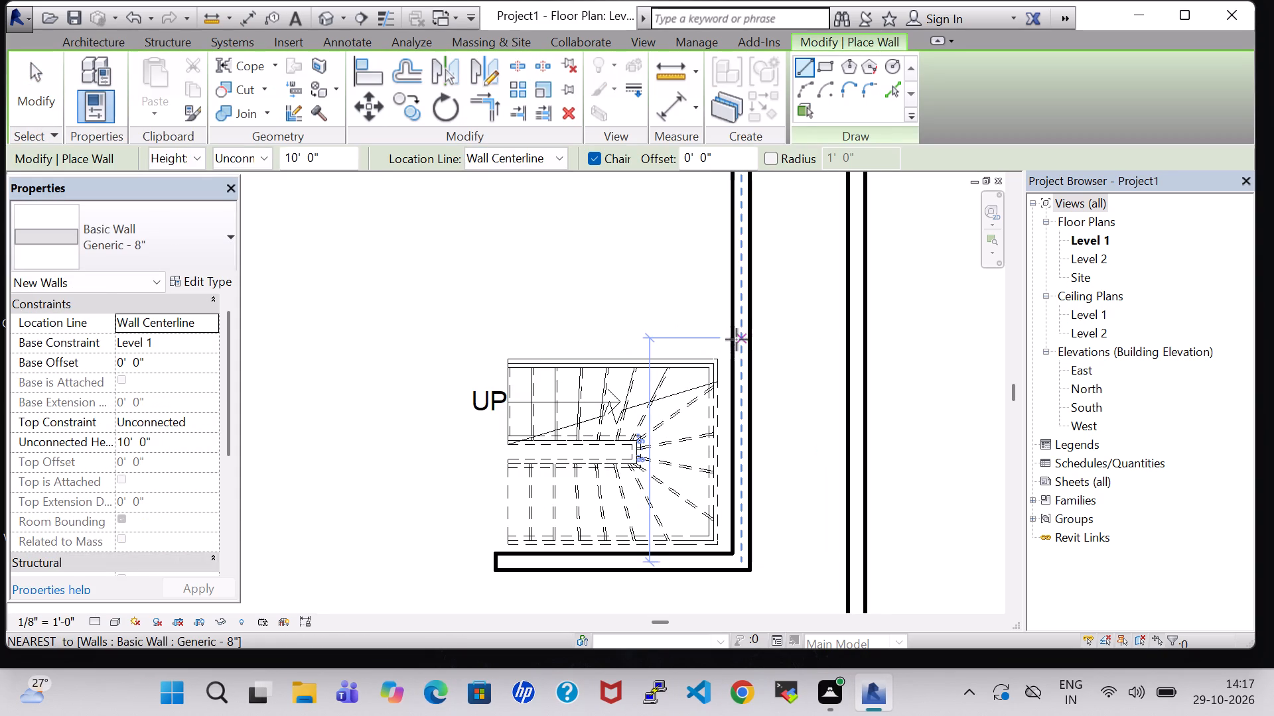
left_click(737, 344)
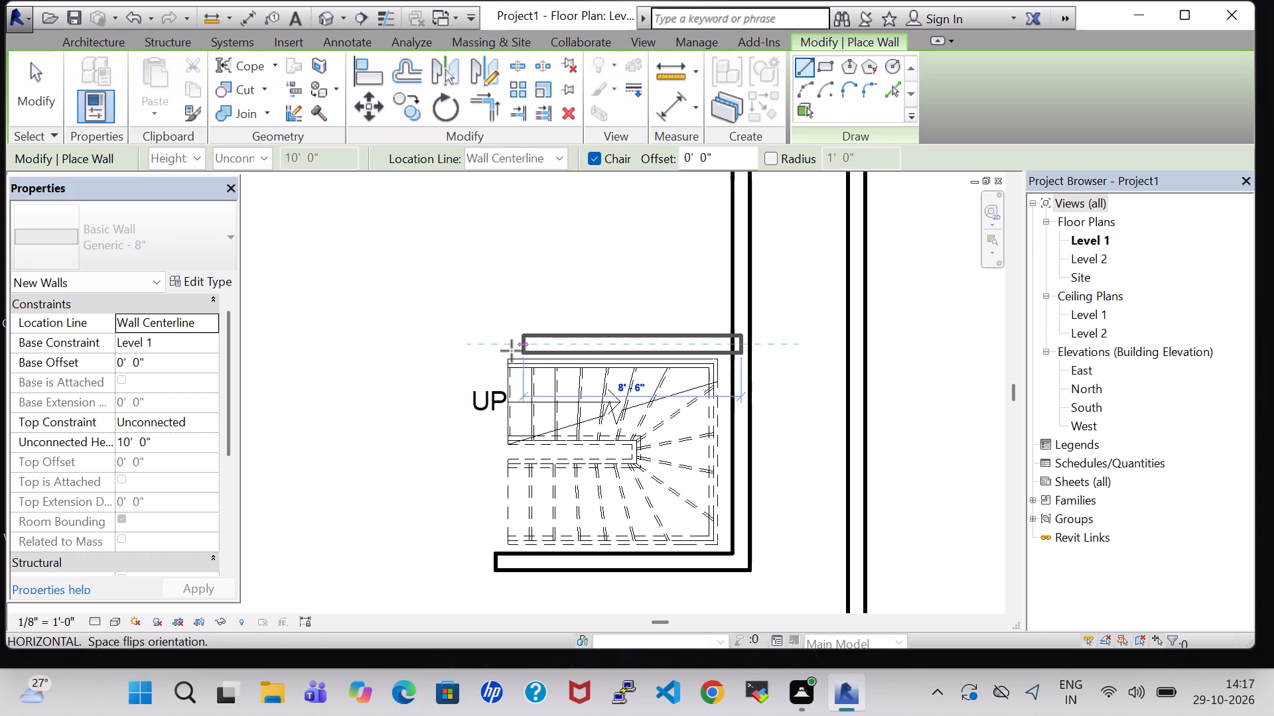
scroll(427, 352, "down", 3)
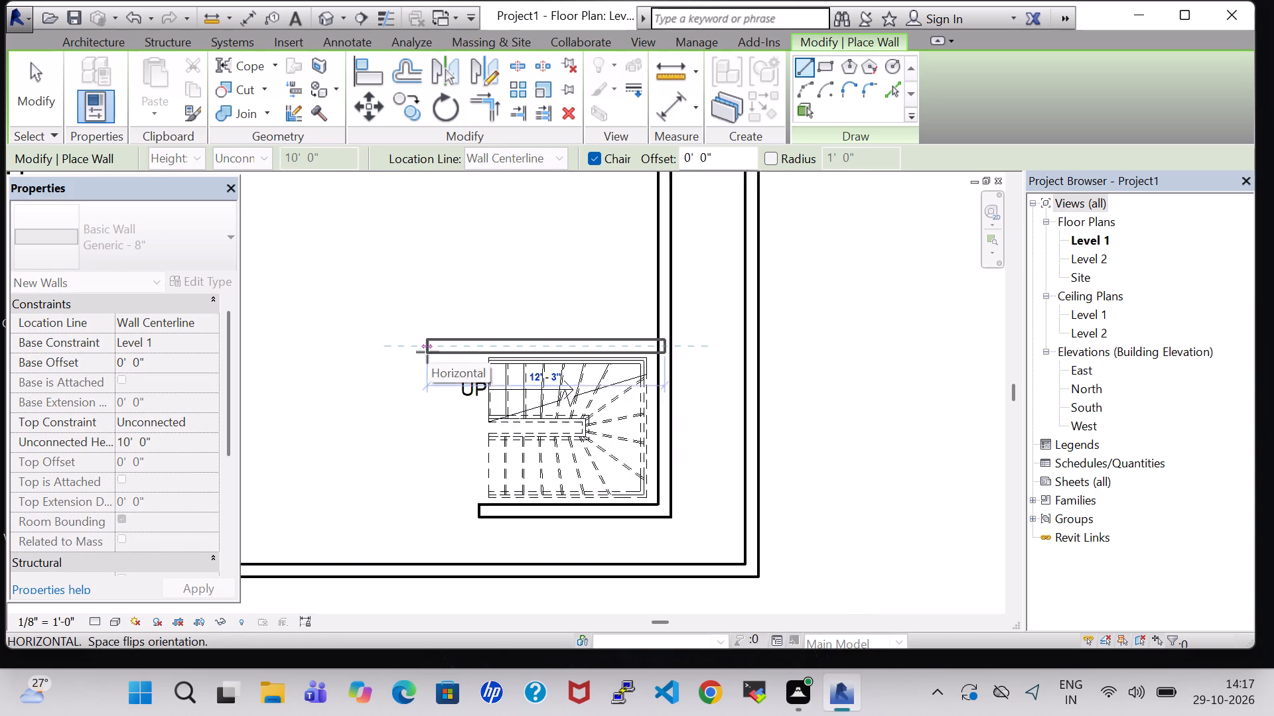
middle_click_drag(427, 352, 528, 355)
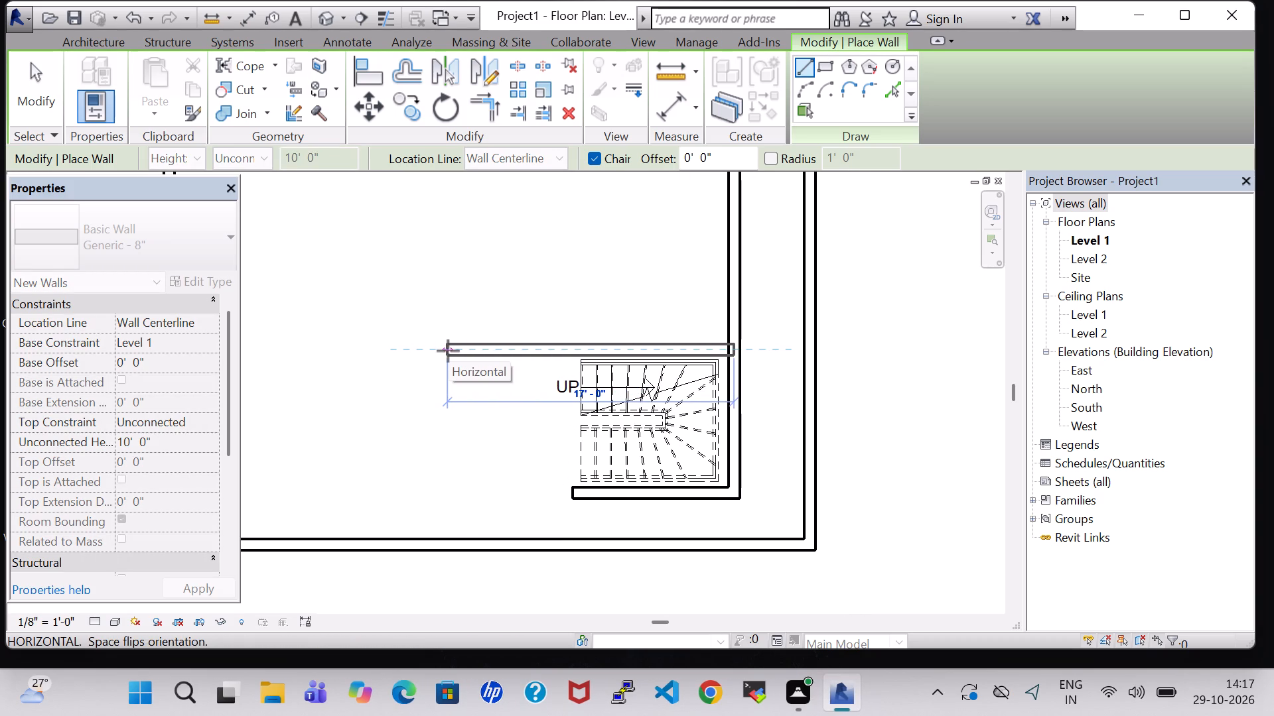
left_click(419, 351)
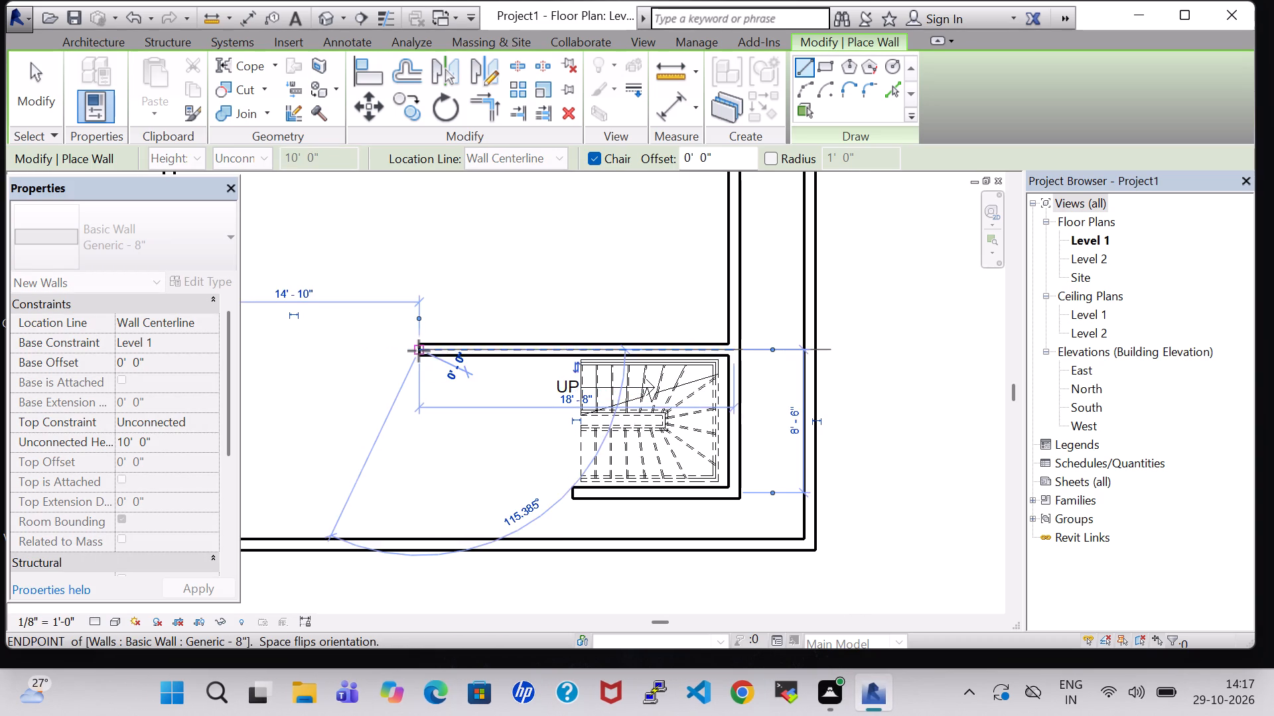
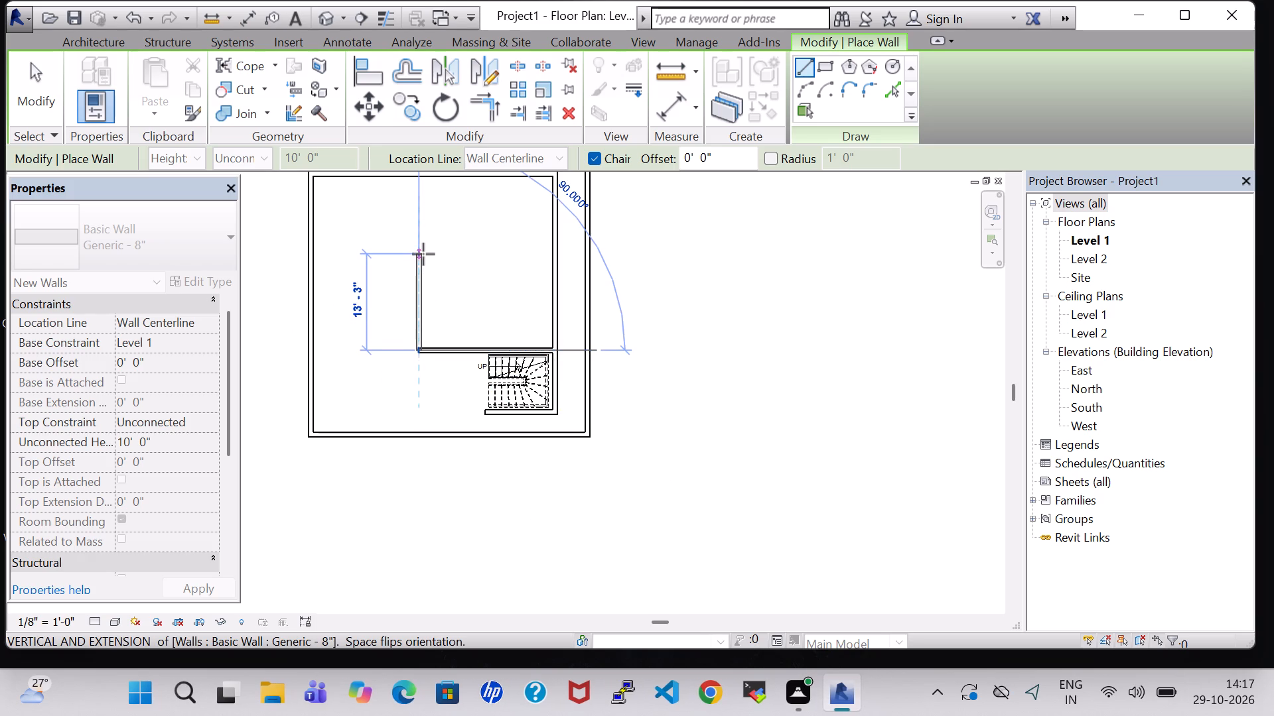
Finish a vertical wall about 13'-3" long, running up from the left end of the wall above the stair.
left_click(423, 254)
middle_click_drag(486, 265, 563, 509)
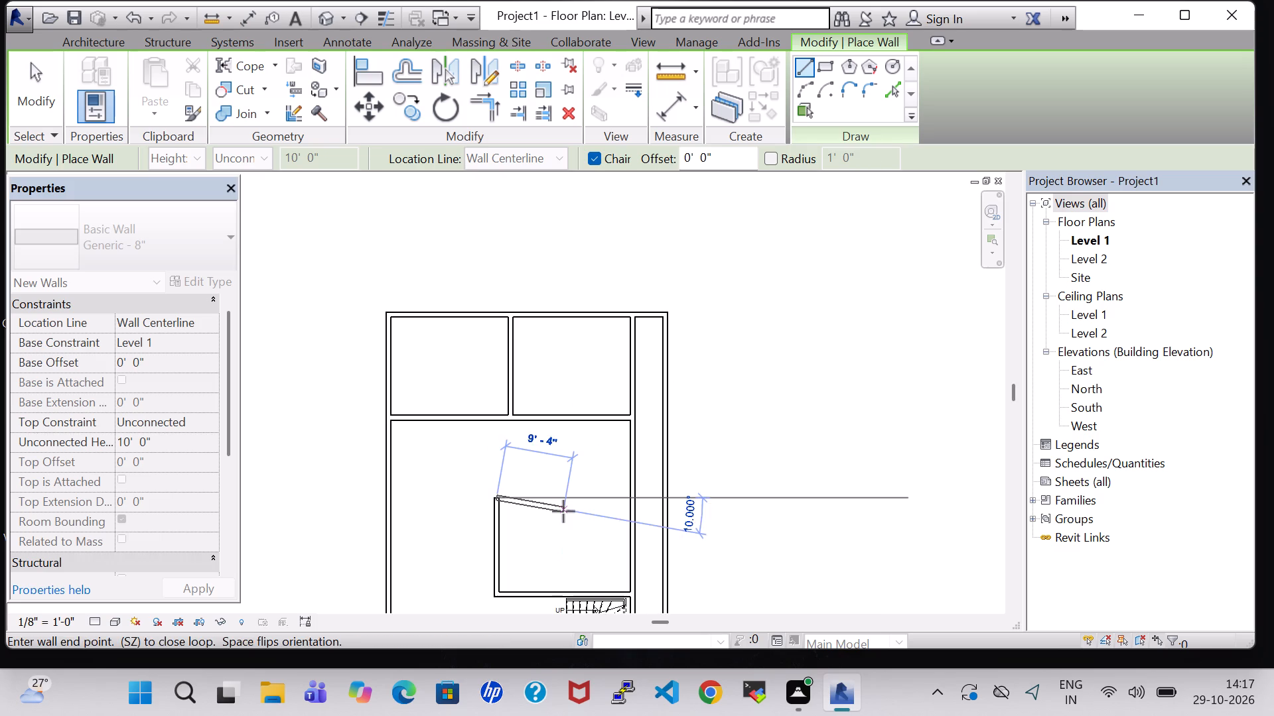
key("Escape")
key("Escape")
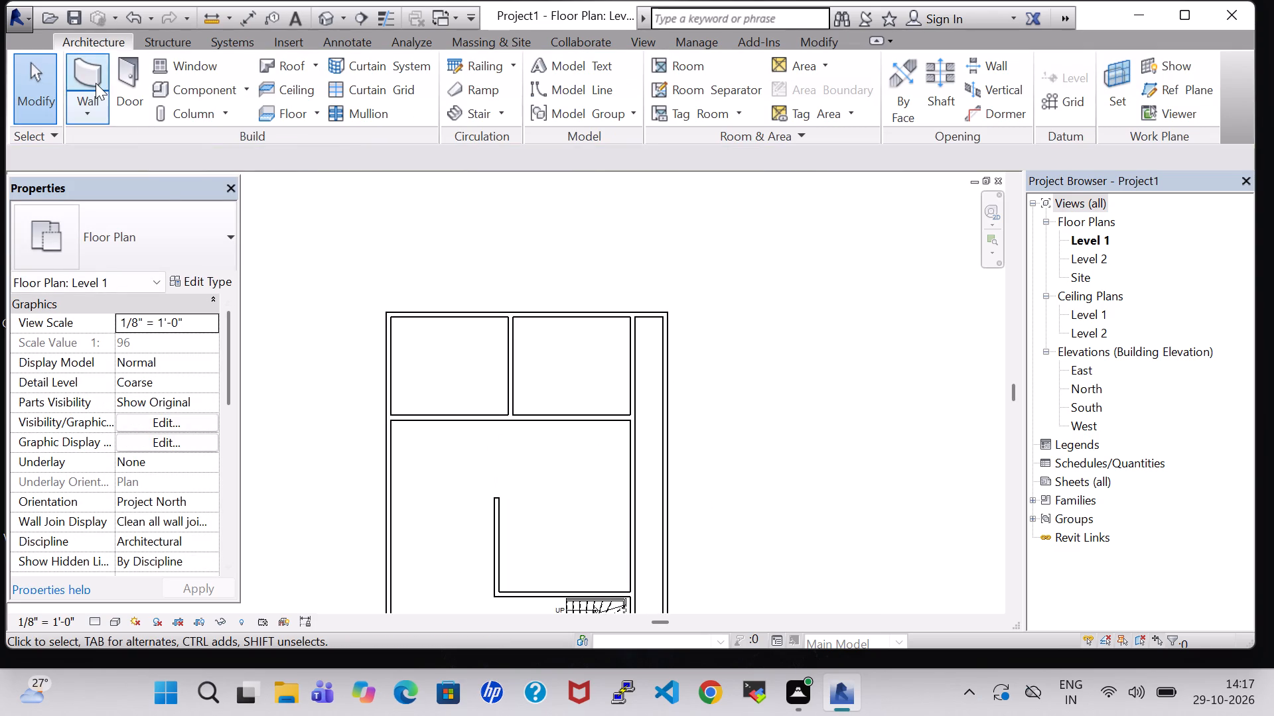
Draw a wall about 11' down from the horizontal wall, about 8'-8" from the left exterior wall, and return it to that exterior wall.
left_click(96, 83)
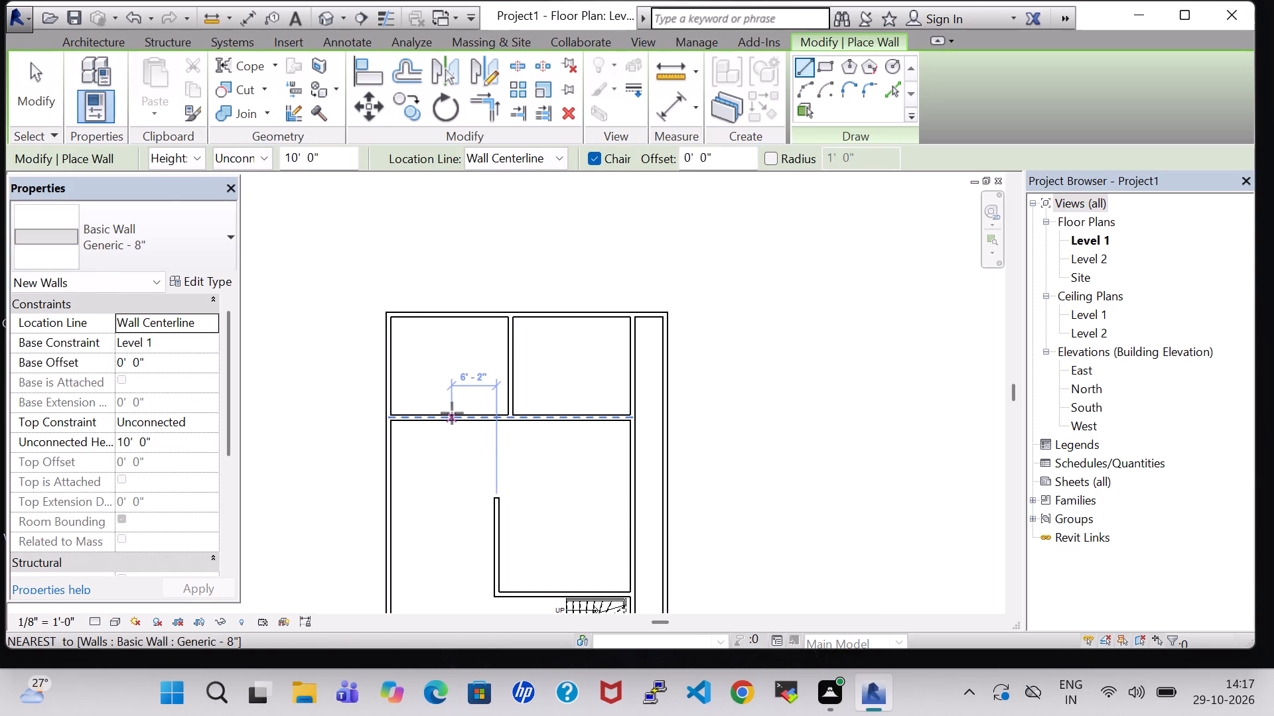
left_click(452, 413)
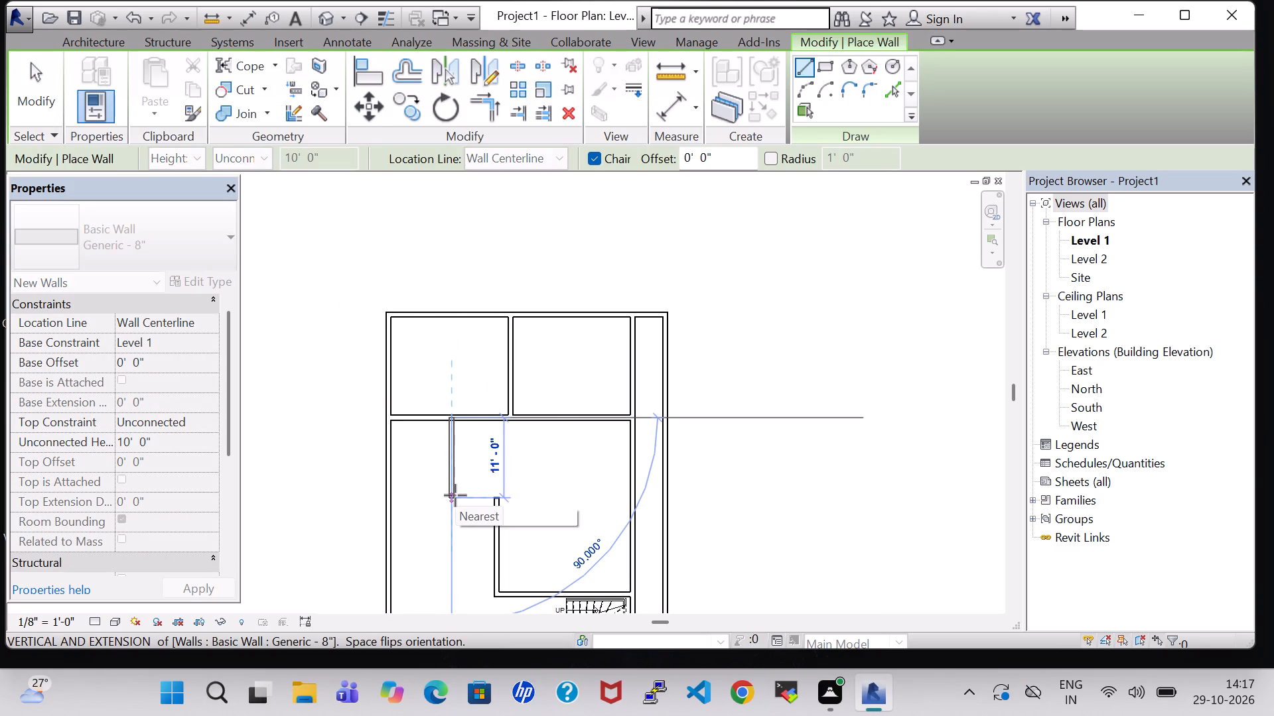
left_click(455, 495)
left_click(453, 495)
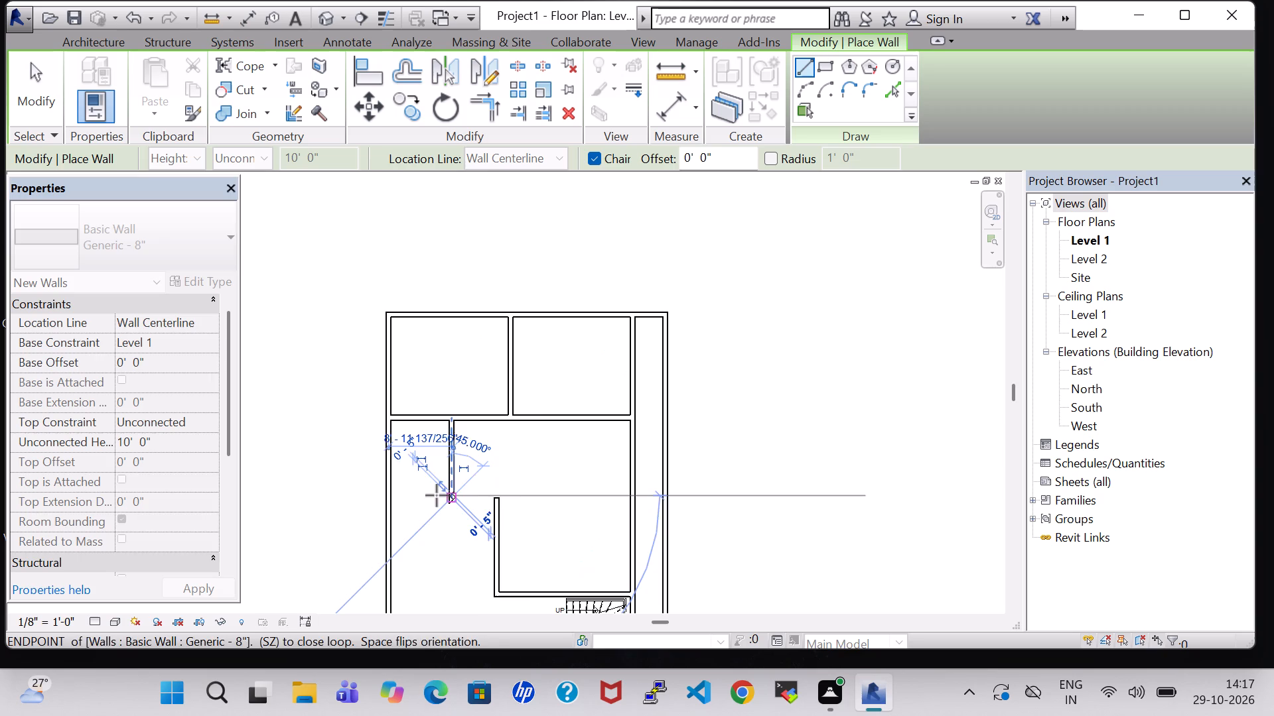
left_click(389, 495)
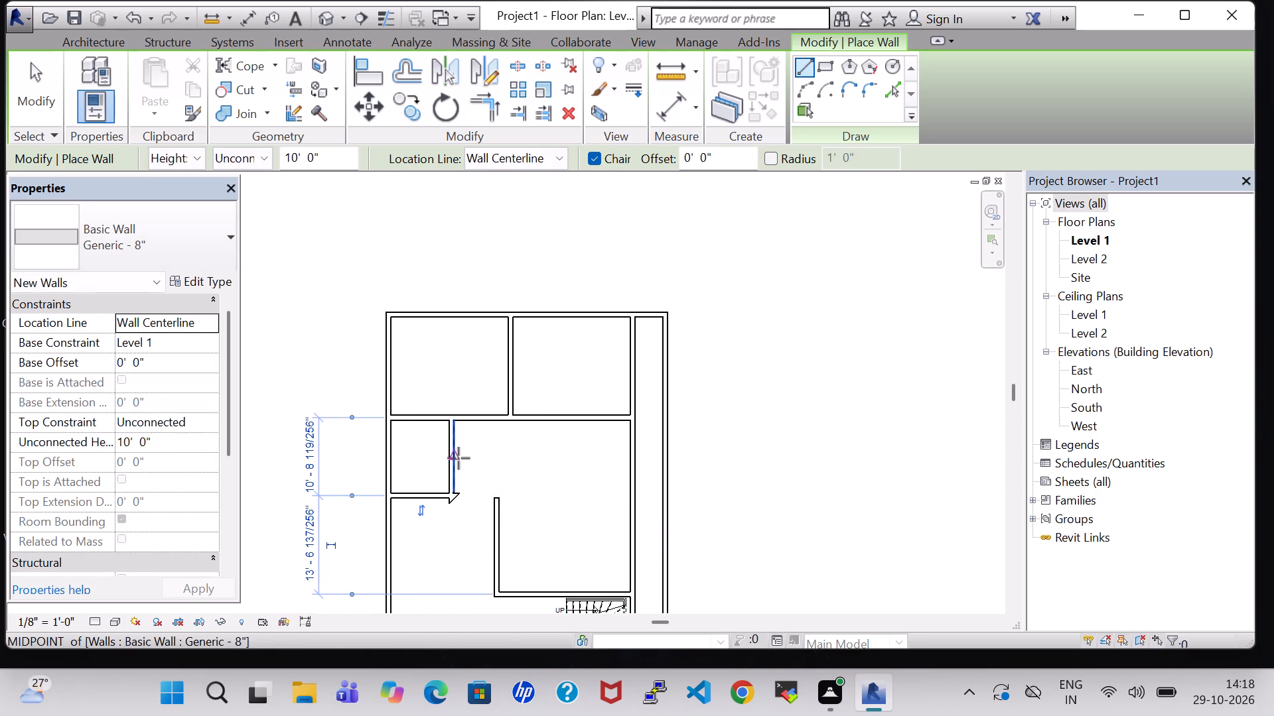
Divide the new small enclosure with a horizontal wall from its right wall's midpoint to the left exterior wall.
left_click(454, 458)
left_click(392, 459)
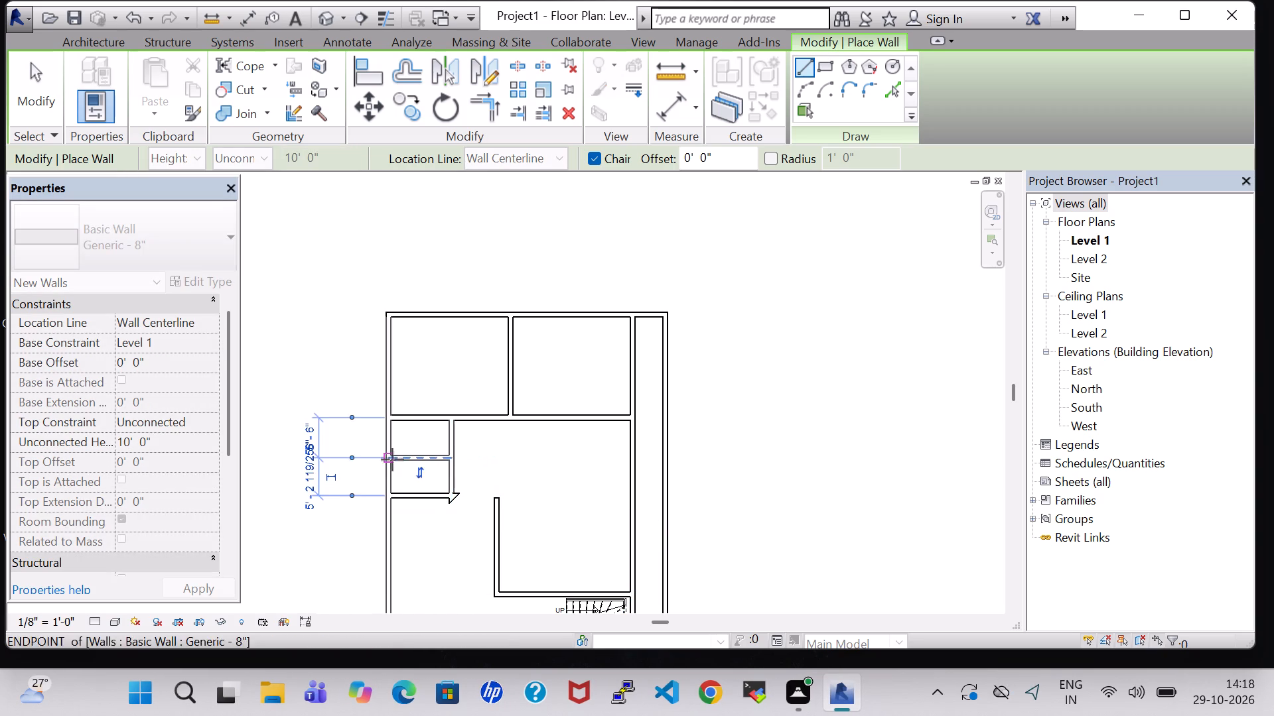
key("Escape")
key("Escape")
Delete the stray diagonal wall stub at the small enclosure's lower-right corner.
left_click(456, 497)
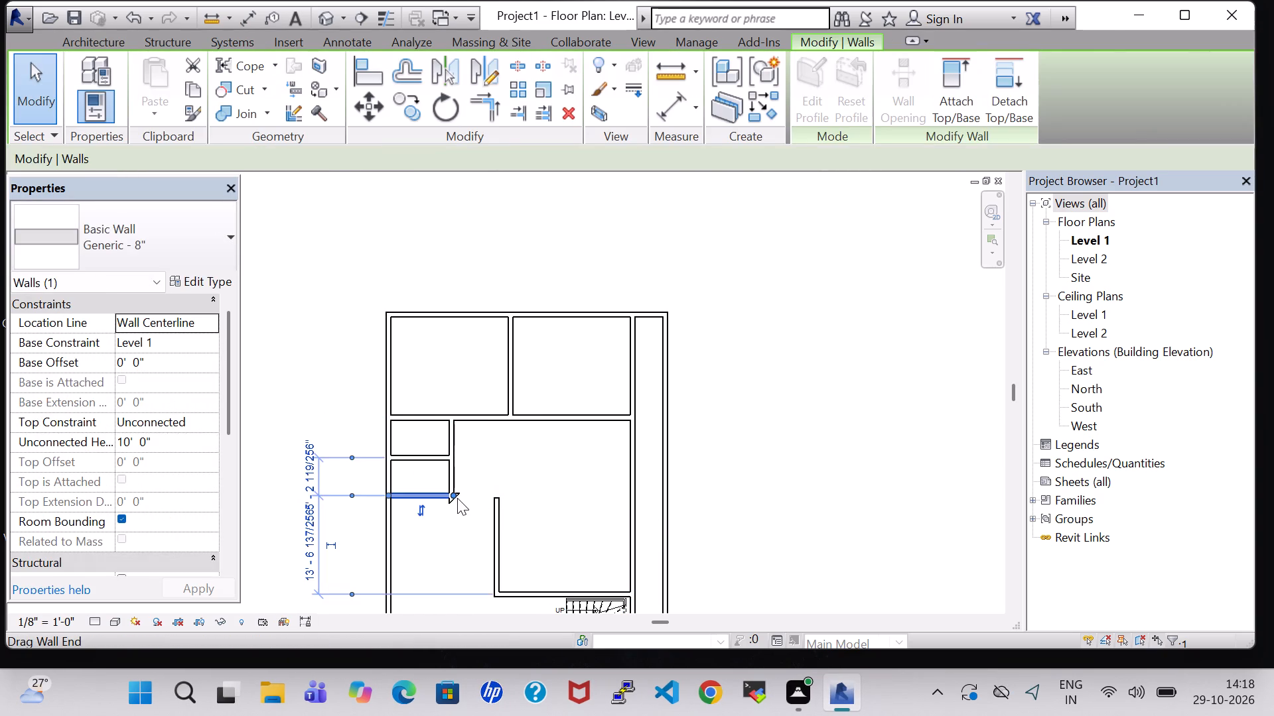
left_click(463, 513)
left_click(462, 499)
key("Delete")
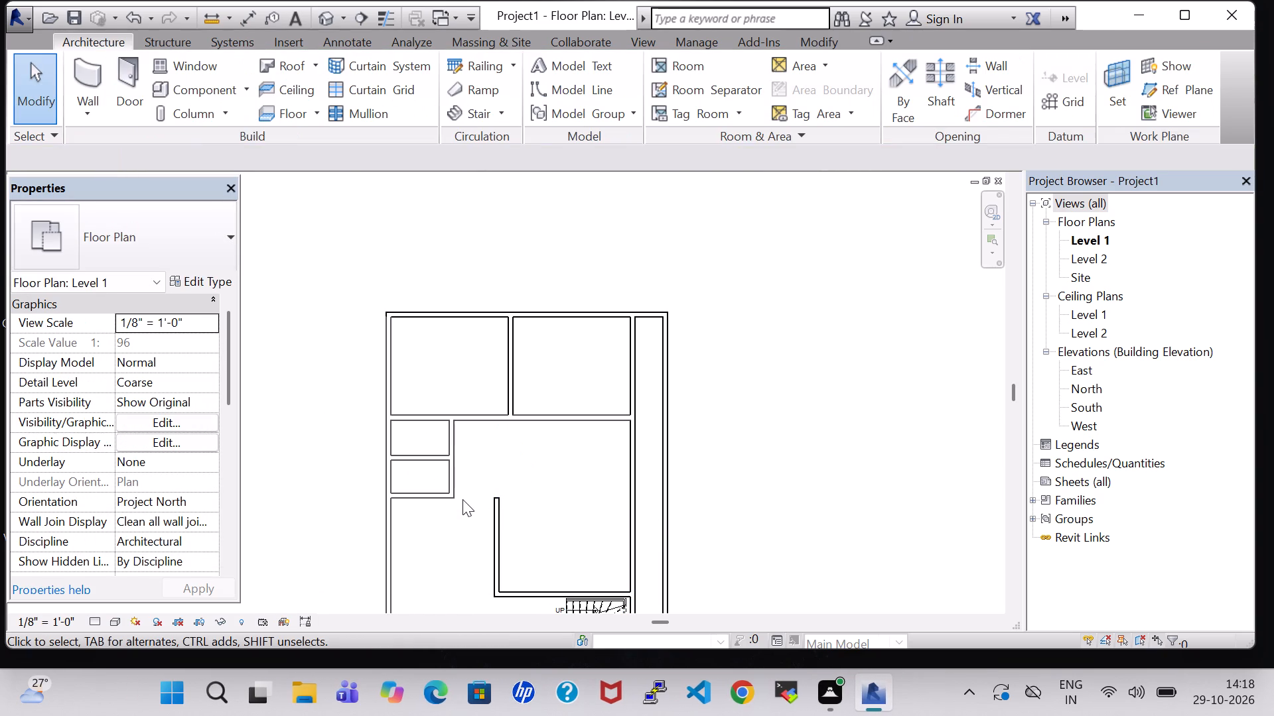
Enlarge the two small rooms by nudging their right wall two increments right and their bottom wall one increment down.
left_click(451, 445)
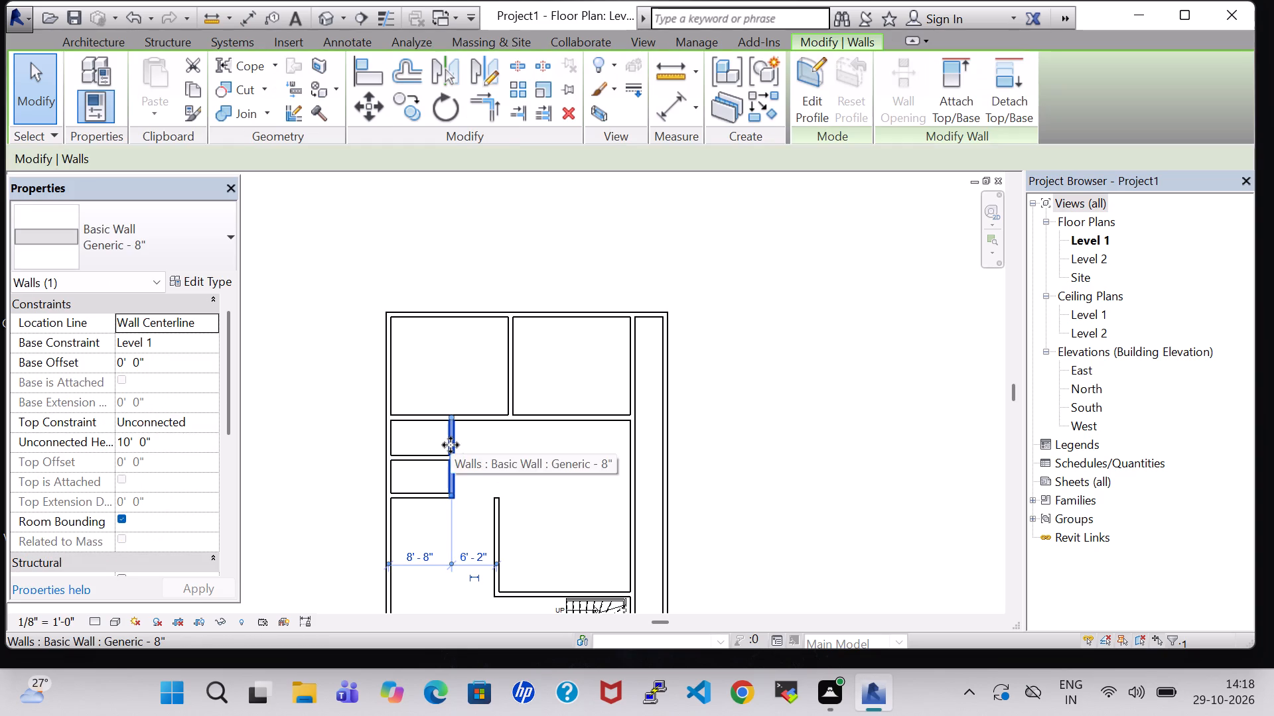
key("Right")
key("Right")
left_click(435, 456)
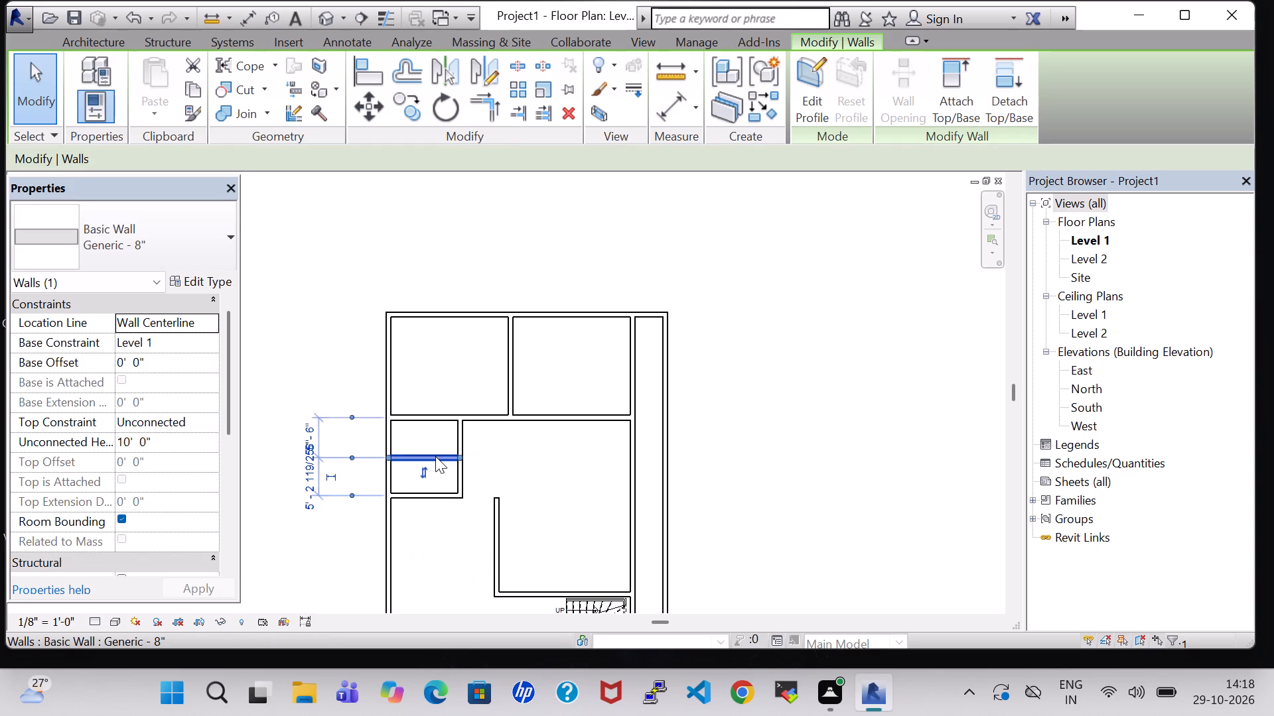
left_click(439, 493)
key("Down")
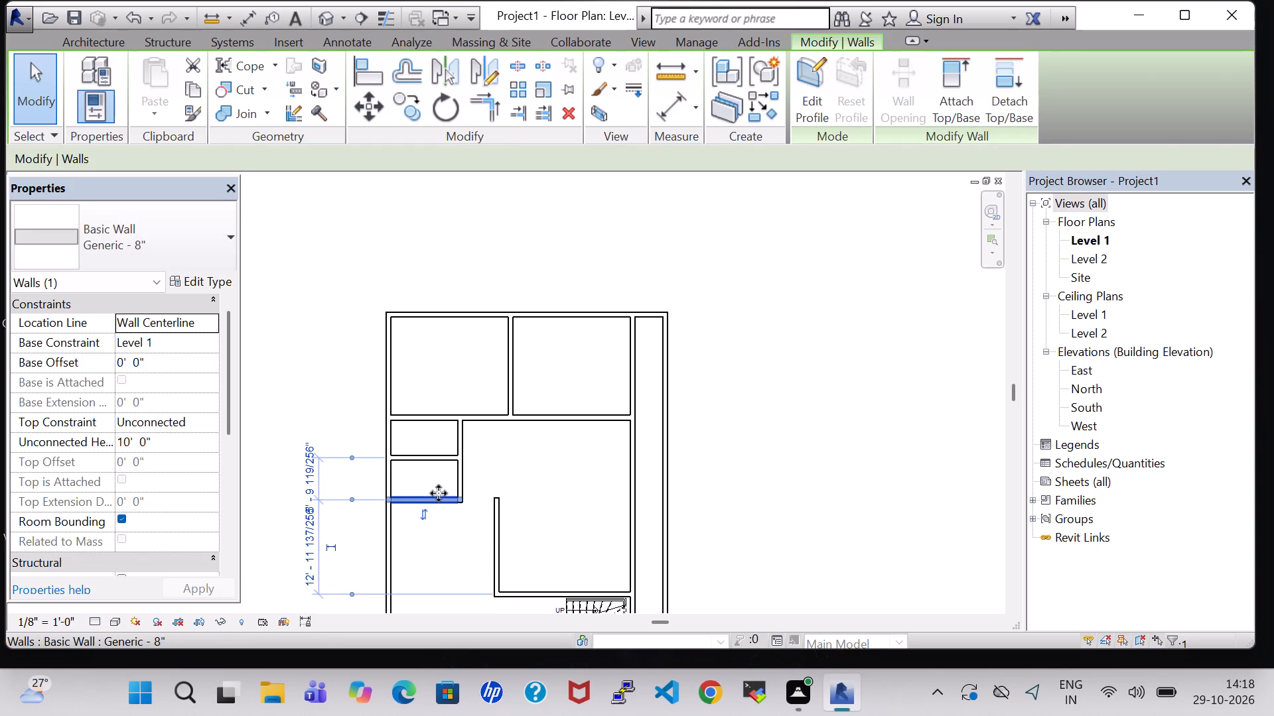
left_click(532, 457)
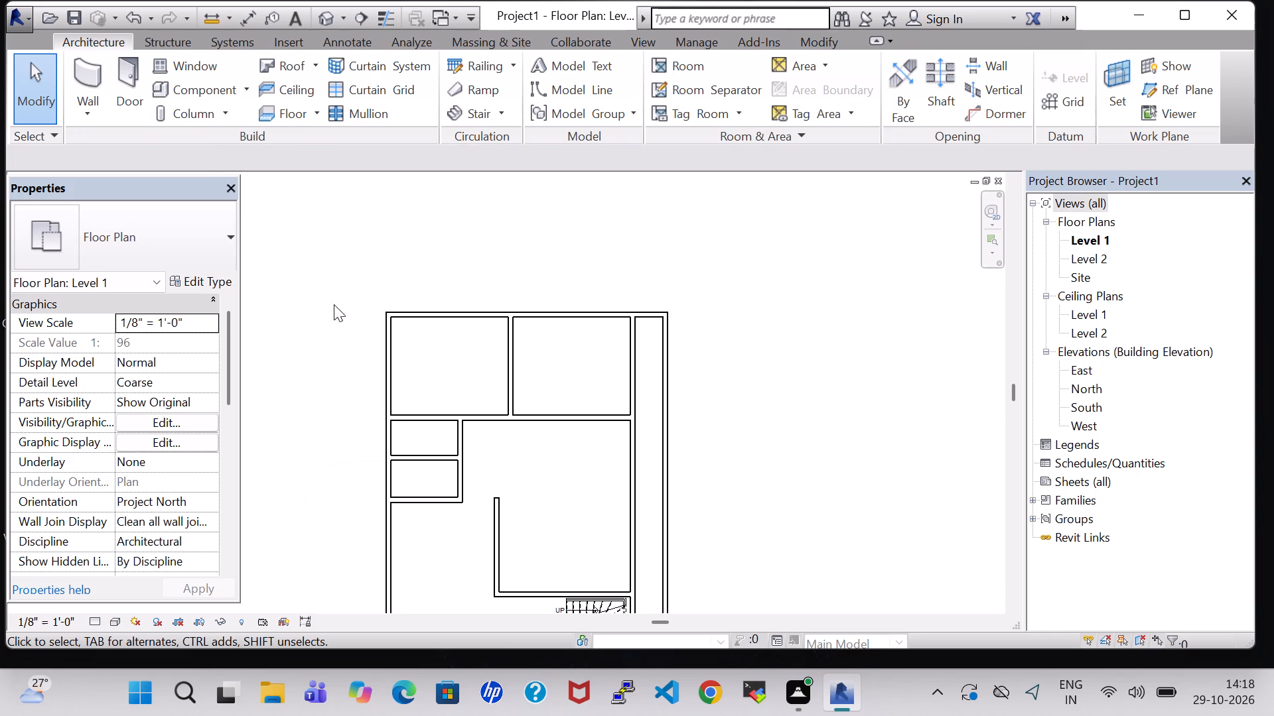
Draw a short horizontal wall joining the small rooms' lower-right corner to the top of the vertical wall above the stair.
left_click(78, 81)
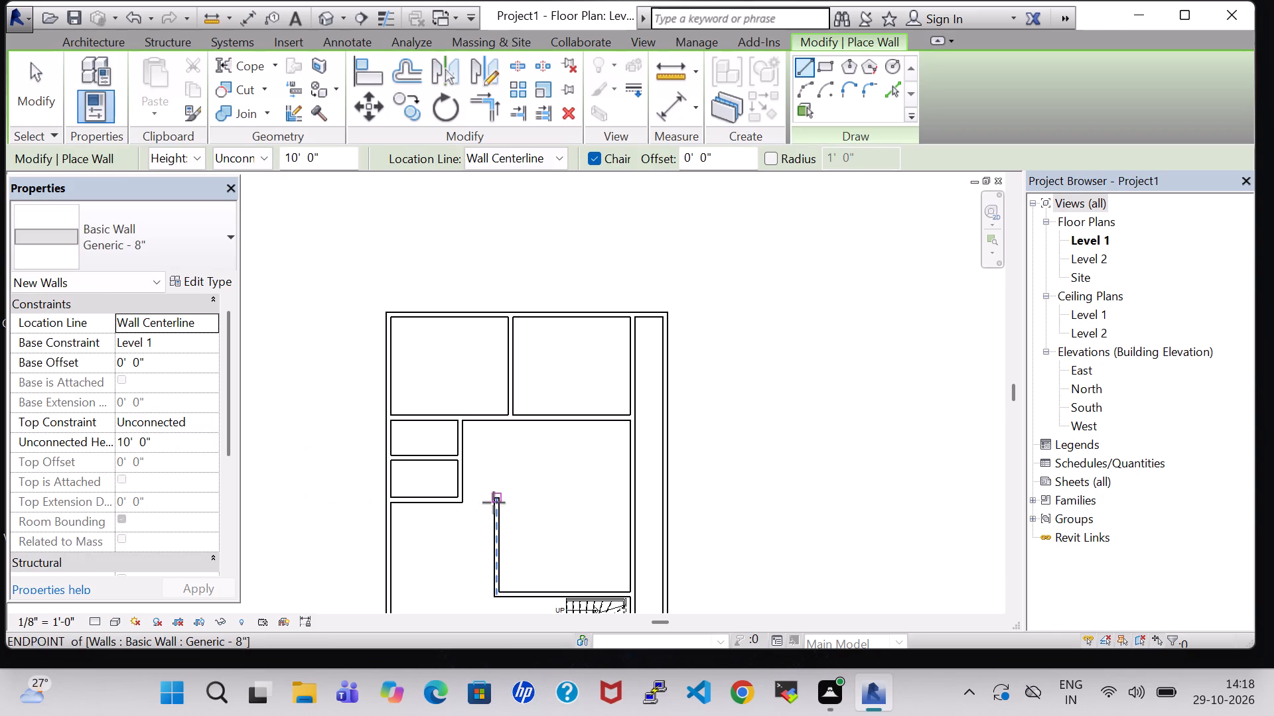
left_click(463, 500)
left_click(488, 500)
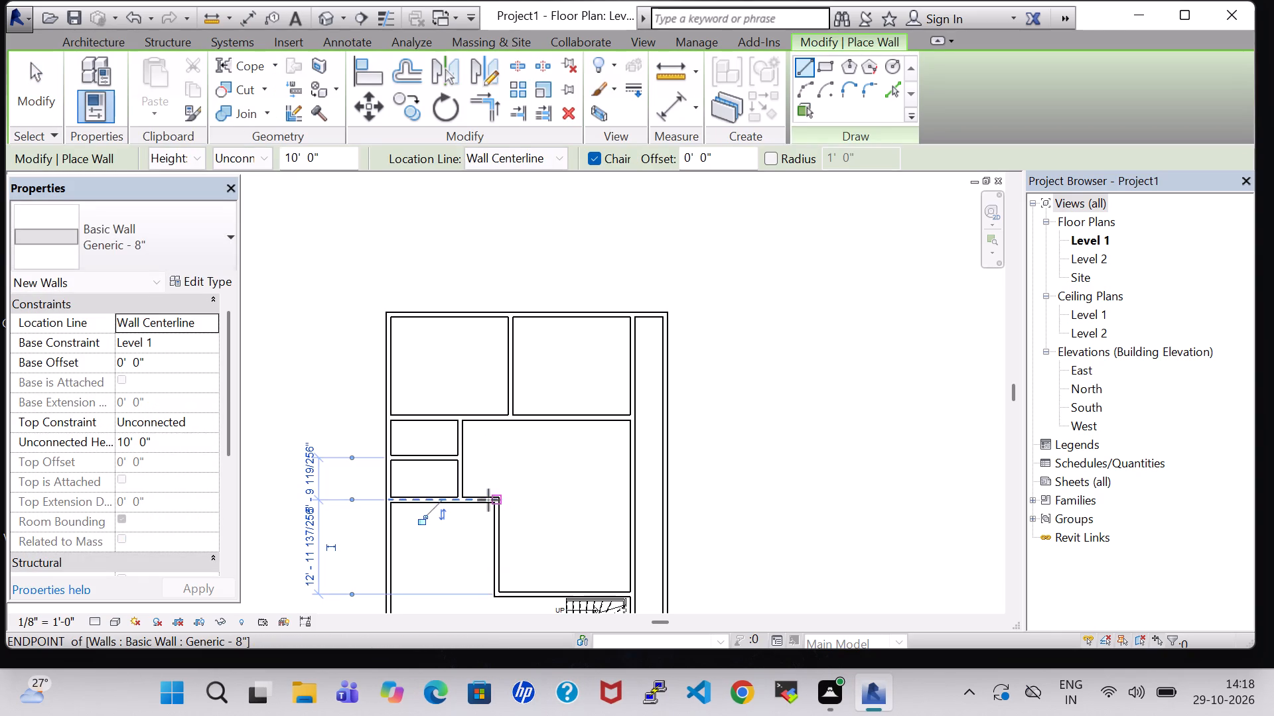
Draw a horizontal wall running left from the corner where the vertical wall meets the wall above the stair.
left_click(500, 595)
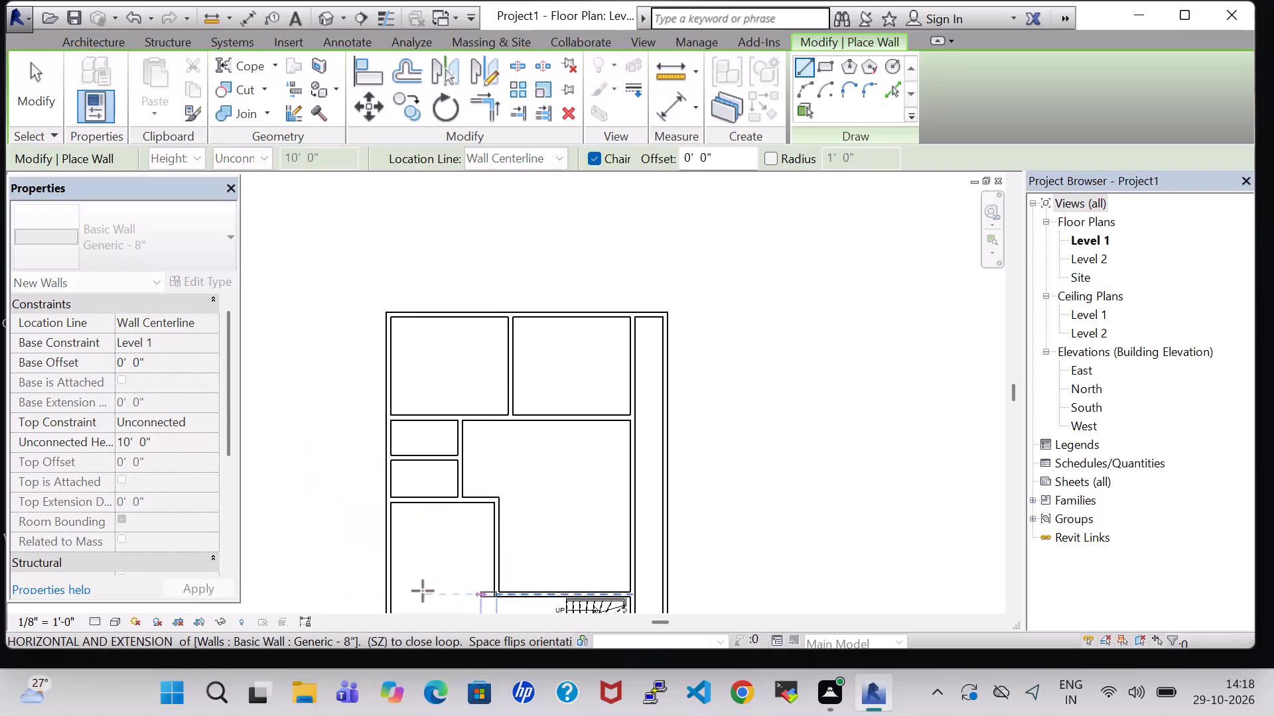
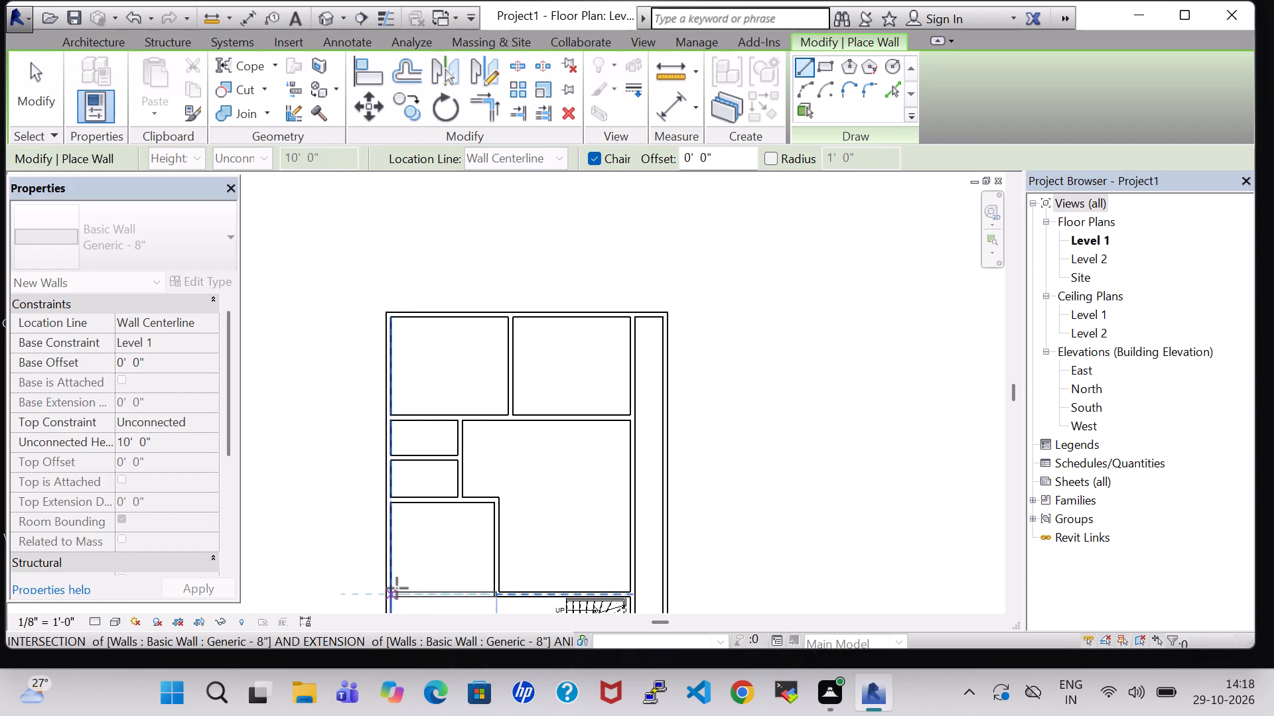
End the horizontal wall above the stair at its intersection with the left exterior wall, and finish the wall chain there.
left_click(397, 588)
scroll(721, 444, "down", 2)
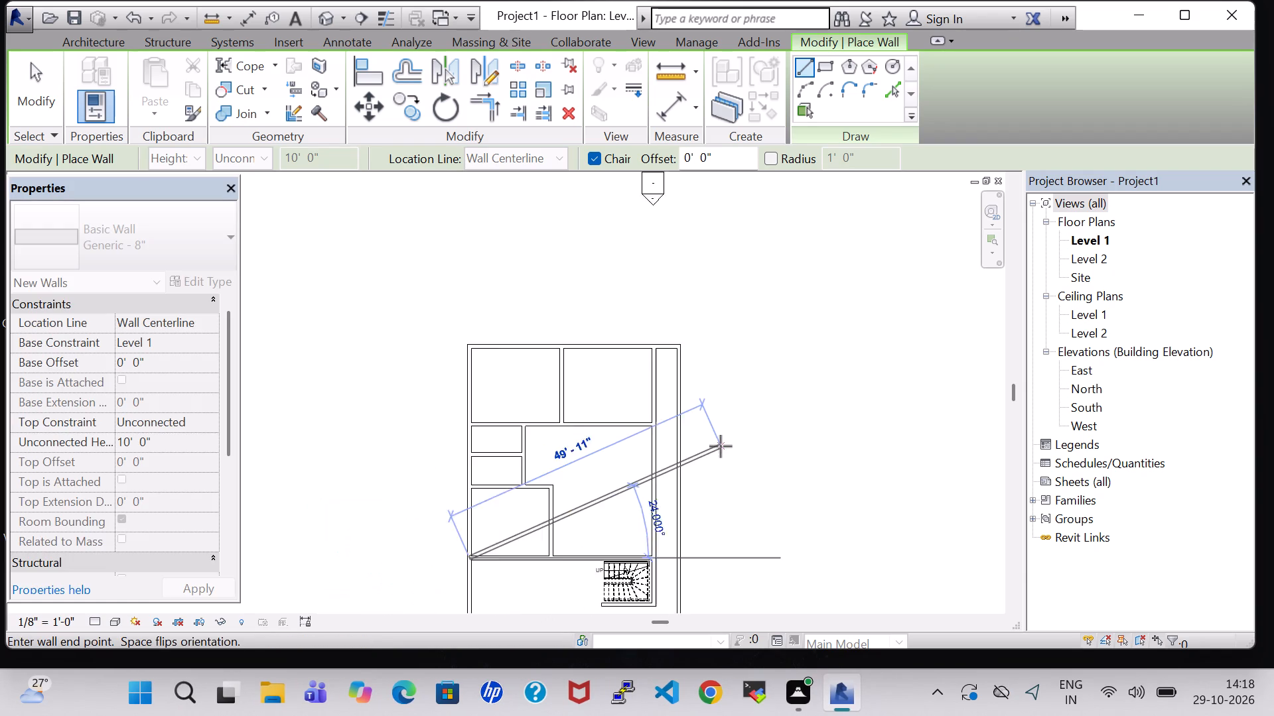
scroll(721, 446, "down", 2)
key("Escape")
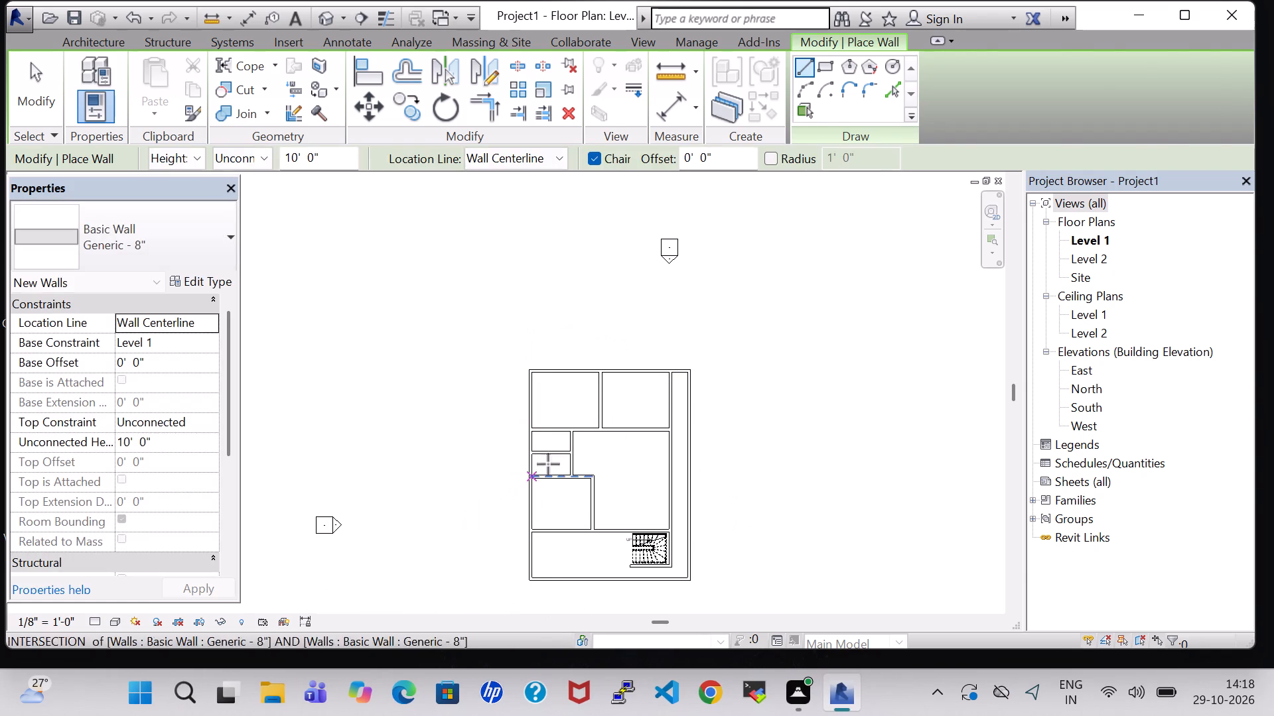
key("Escape")
Start a new Generic - 8" wall from the upper-left corner of the plan's exterior walls.
left_click(90, 69)
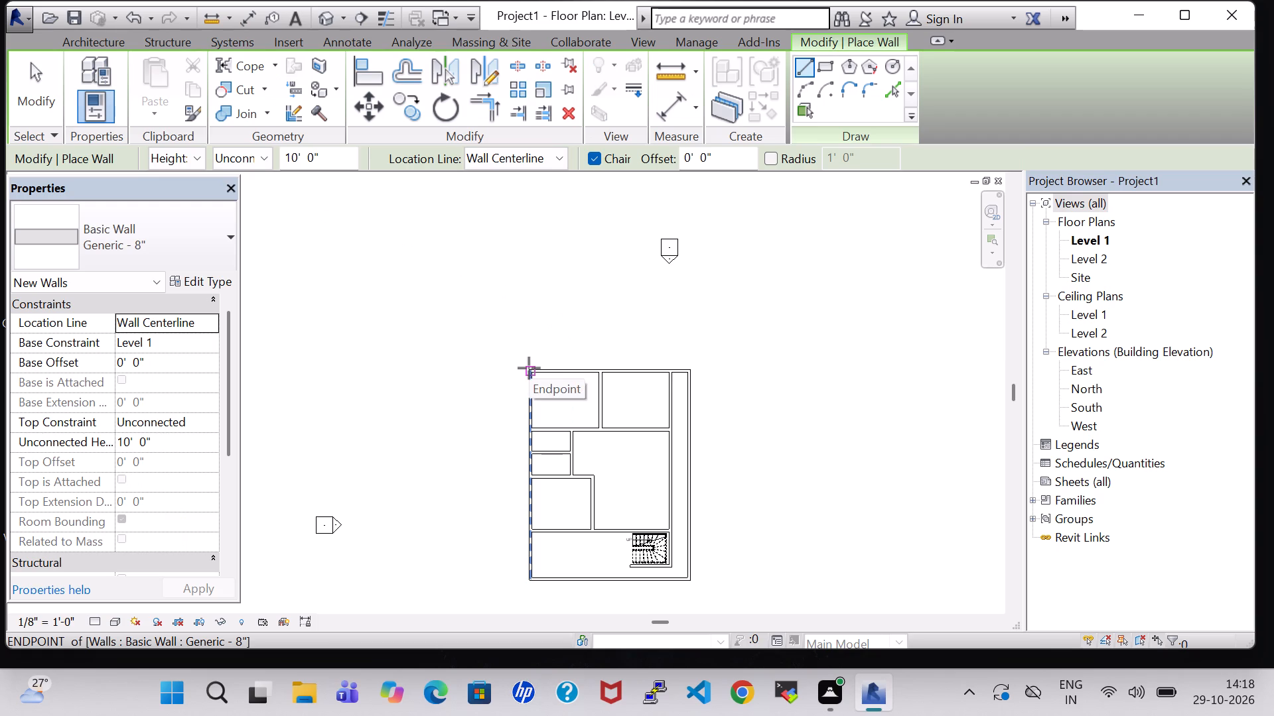
scroll(529, 368, "up", 6)
left_click(531, 375)
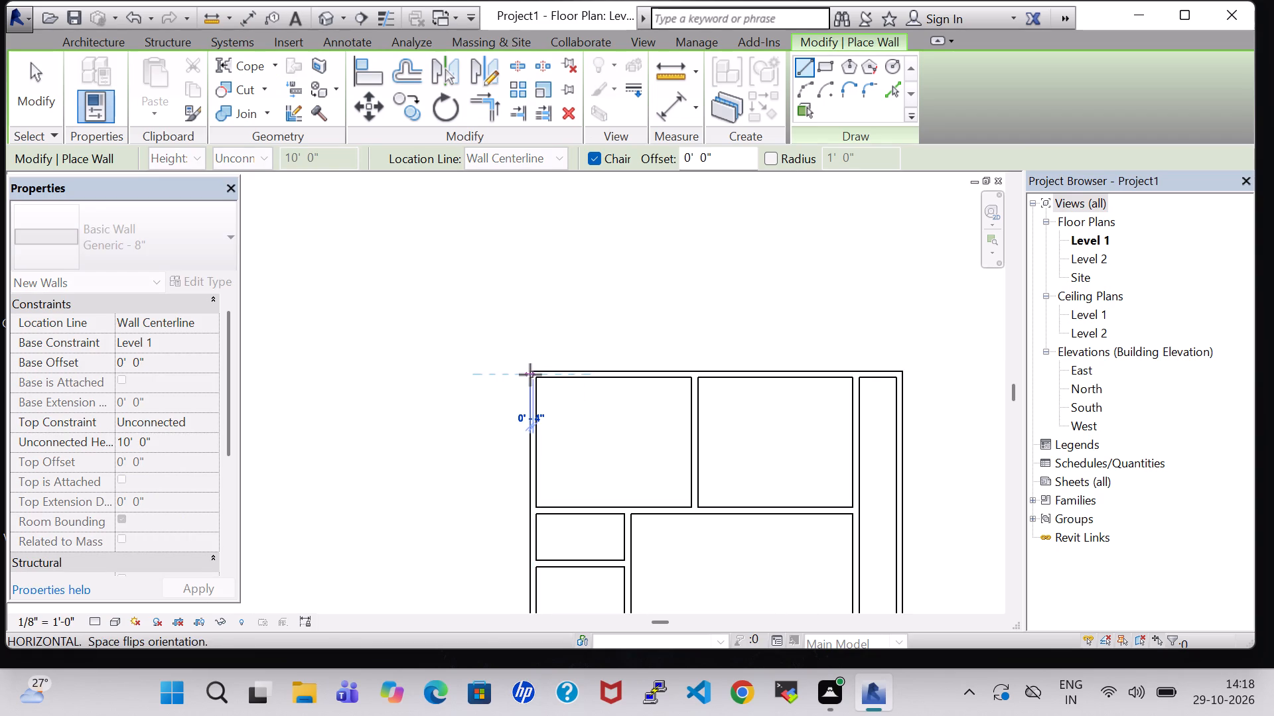
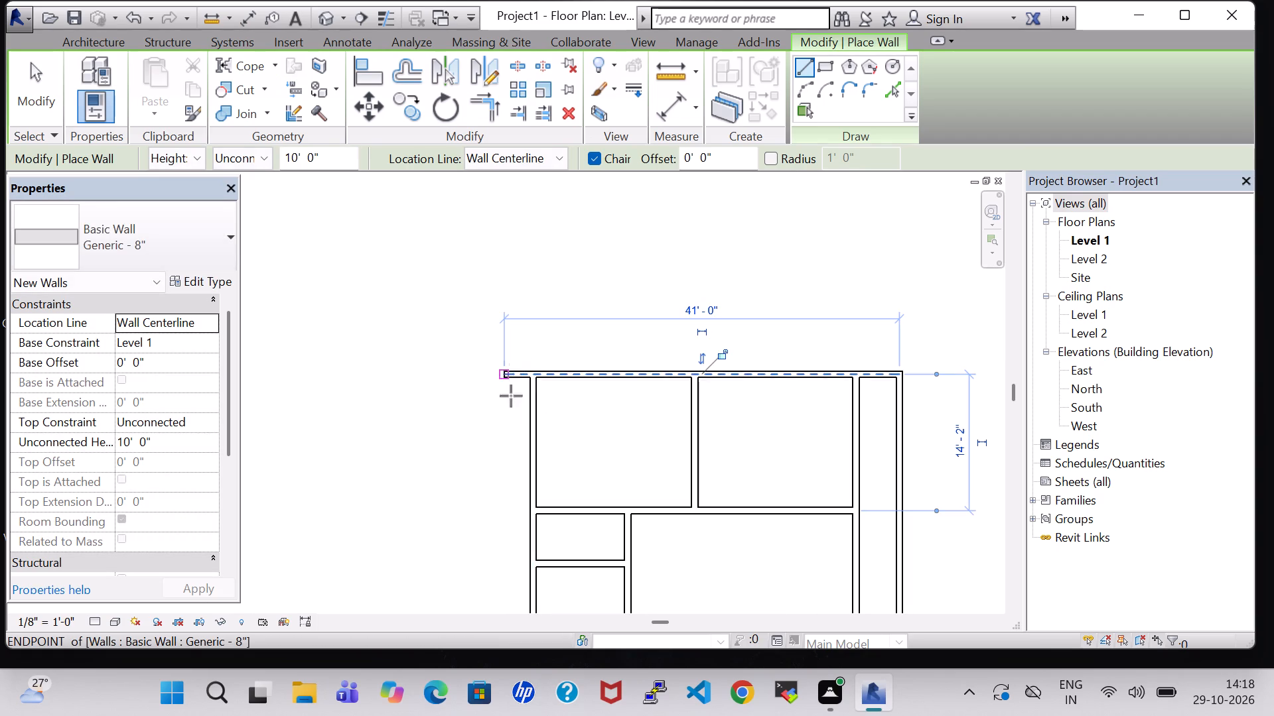
Draw a vertical Generic - 8" wall from the top wall's left end down toward the plan's bottom edge, outside the existing left wall.
left_click(503, 376)
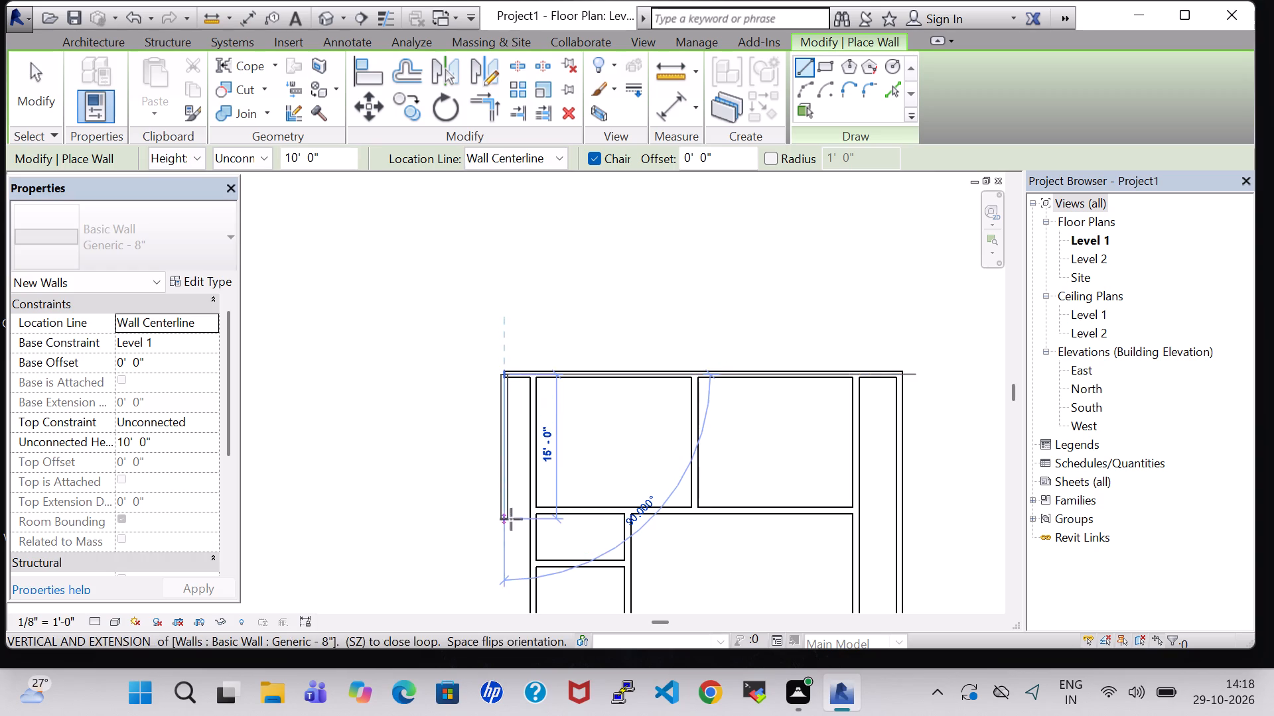
middle_click_drag(511, 519, 531, 284)
middle_click_drag(524, 508, 531, 290)
scroll(531, 290, "up", 1)
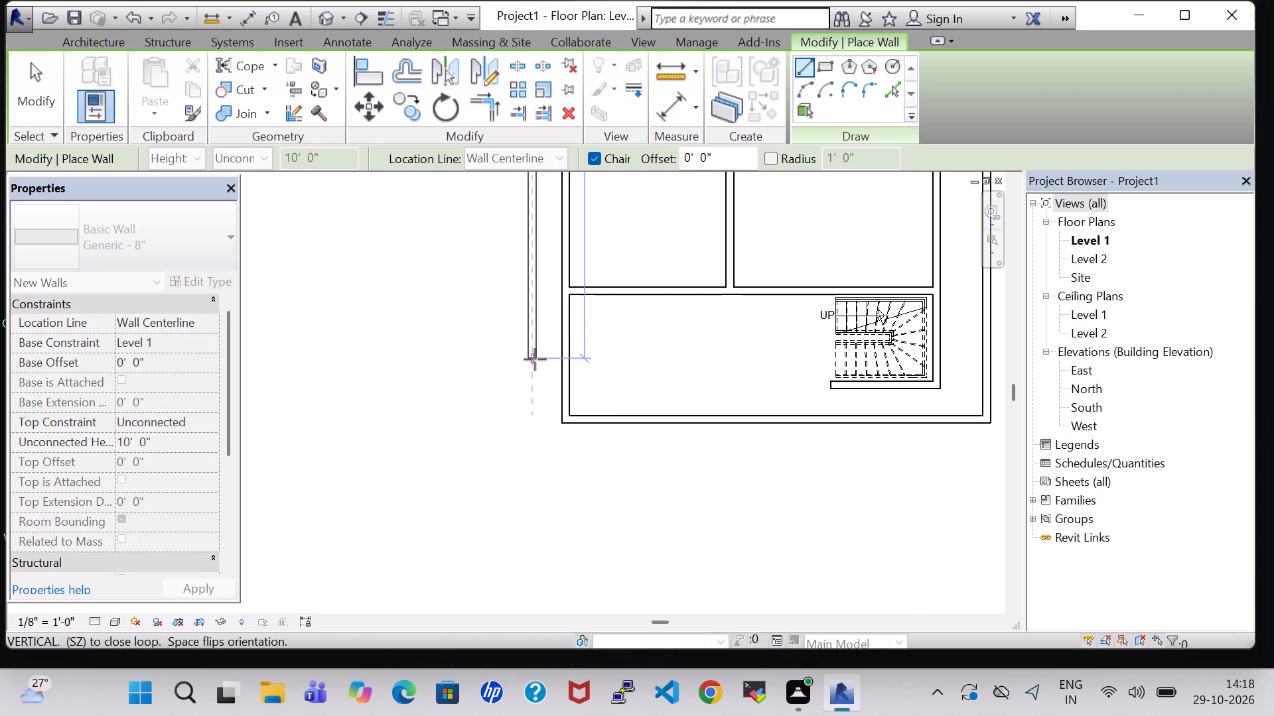
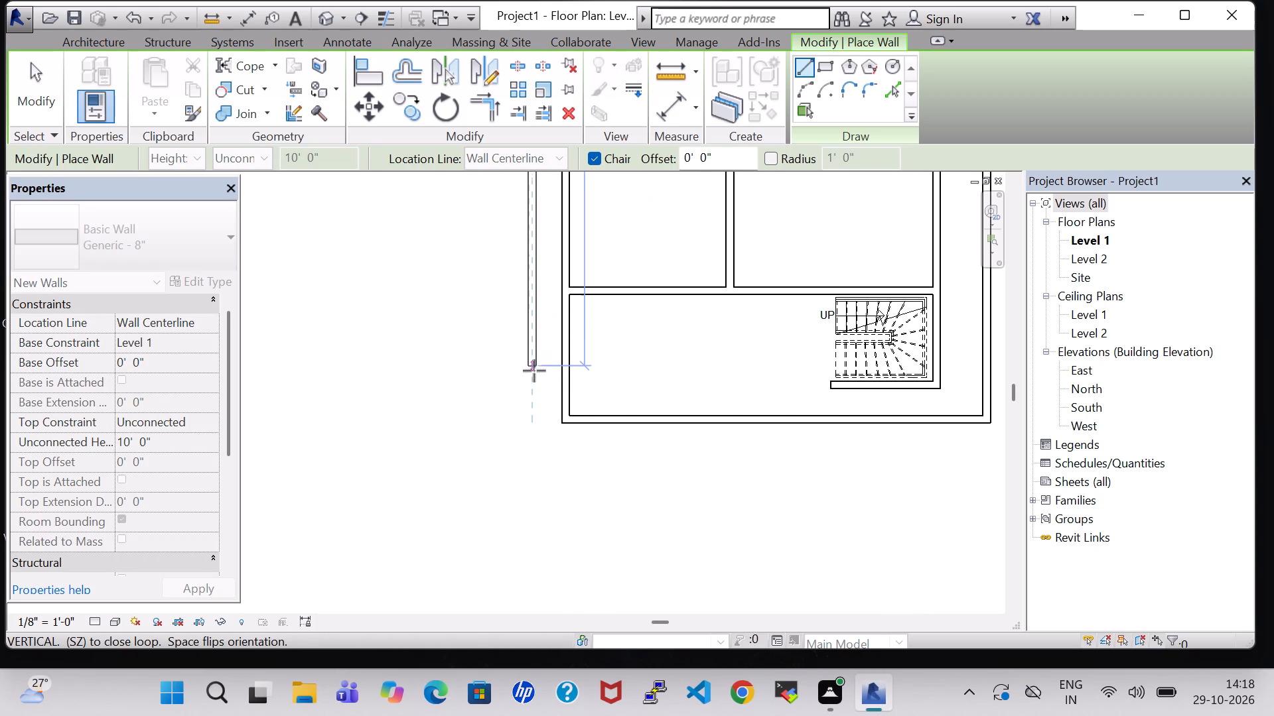
End the outer left wall level with the bottom wall and join it to the bottom wall with a horizontal segment about 3' 4" long.
left_click(543, 418)
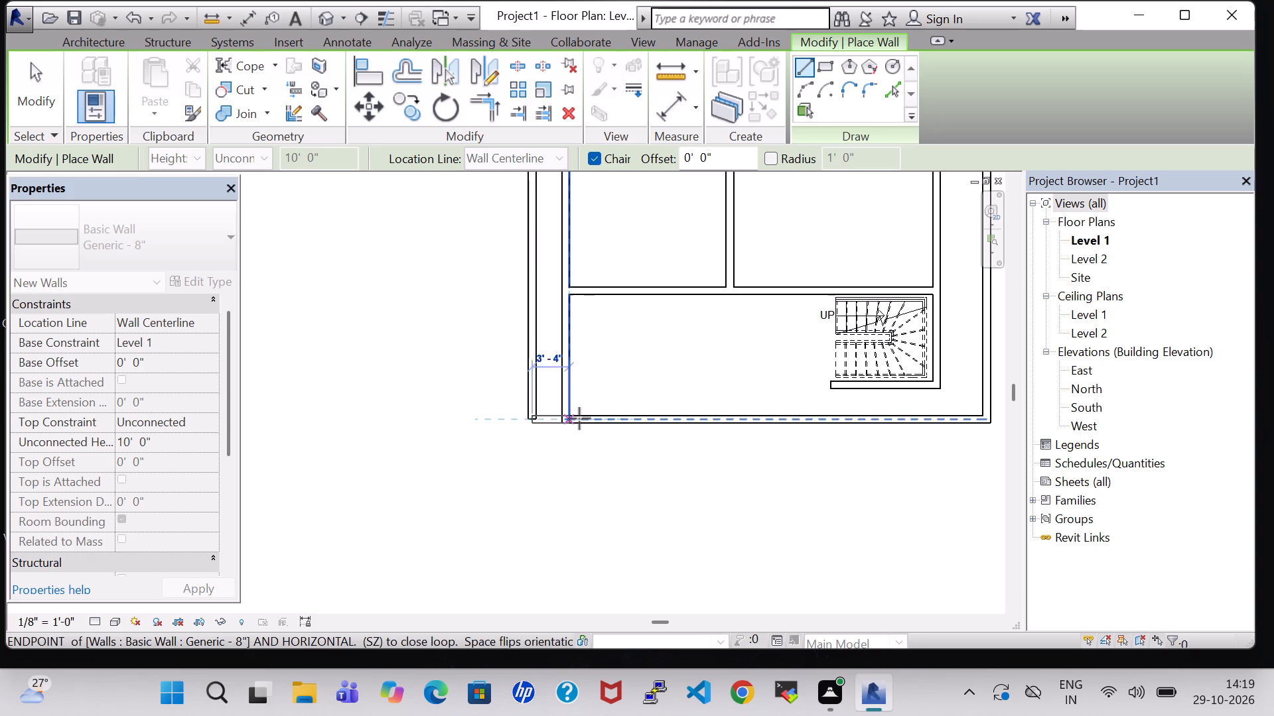
left_click(567, 418)
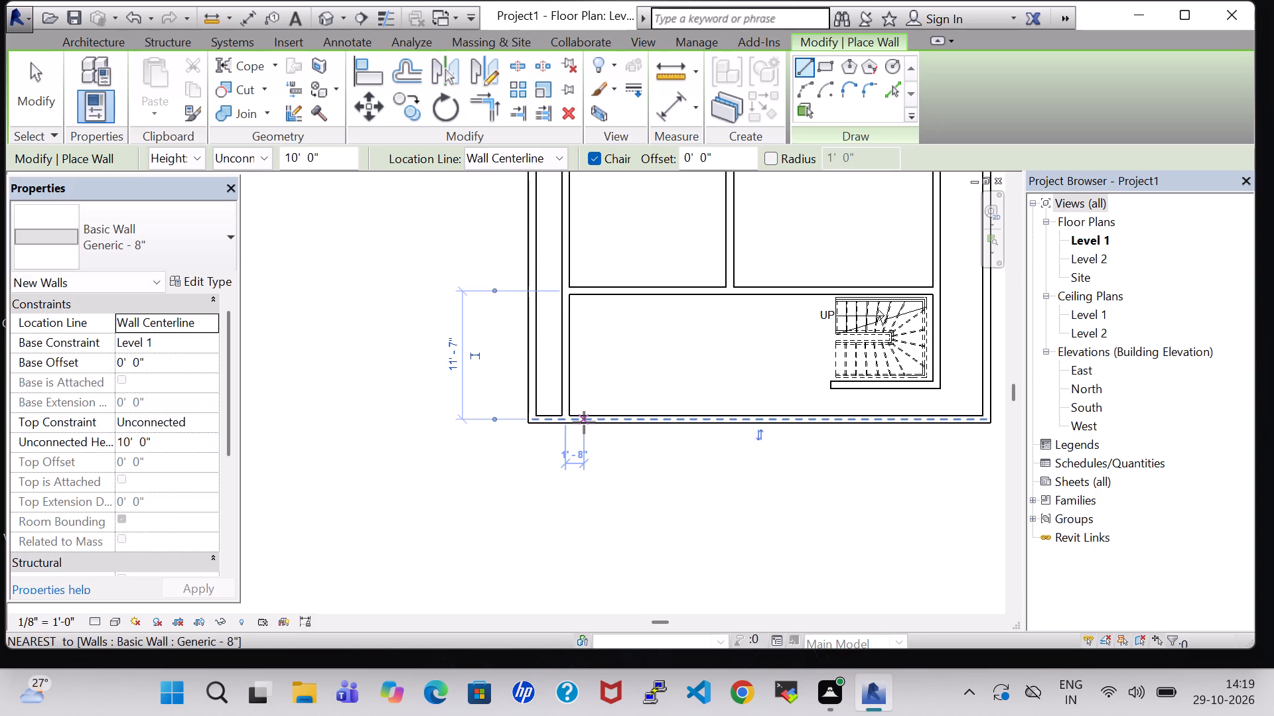
key("Escape")
key("Escape")
scroll(586, 328, "down", 4)
middle_click_drag(598, 249, 587, 288)
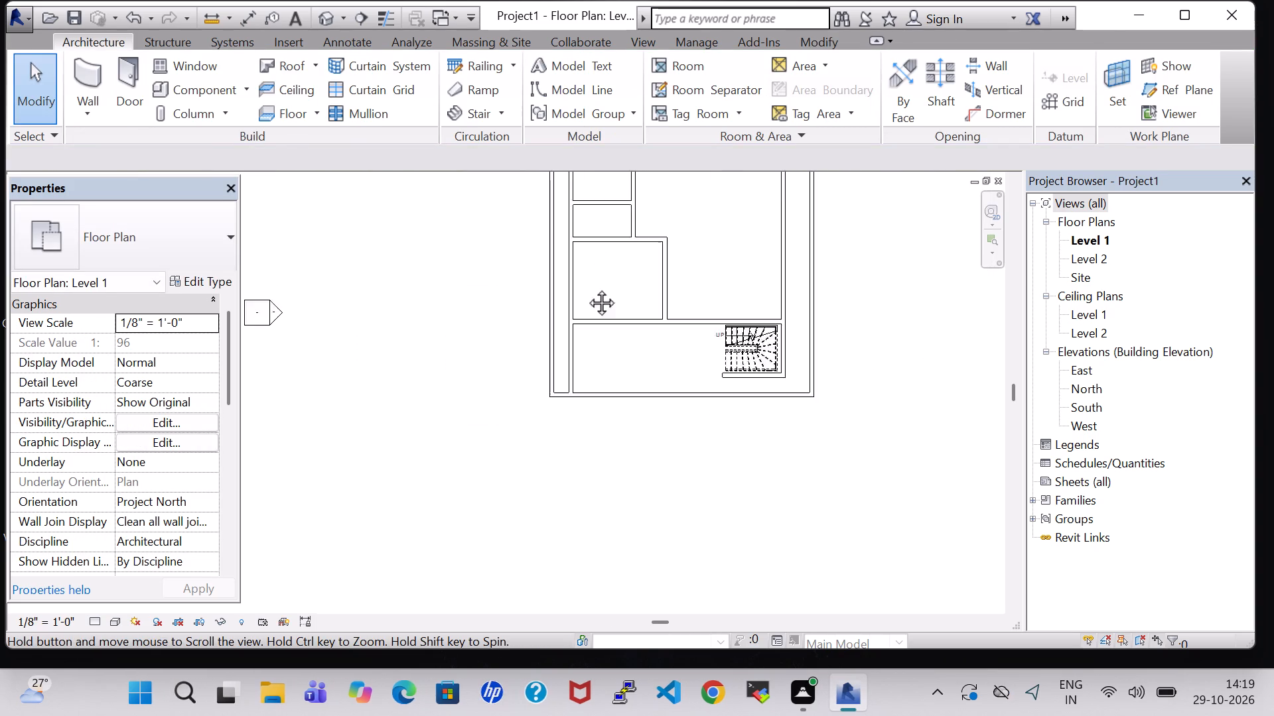
middle_click_drag(587, 288, 550, 432)
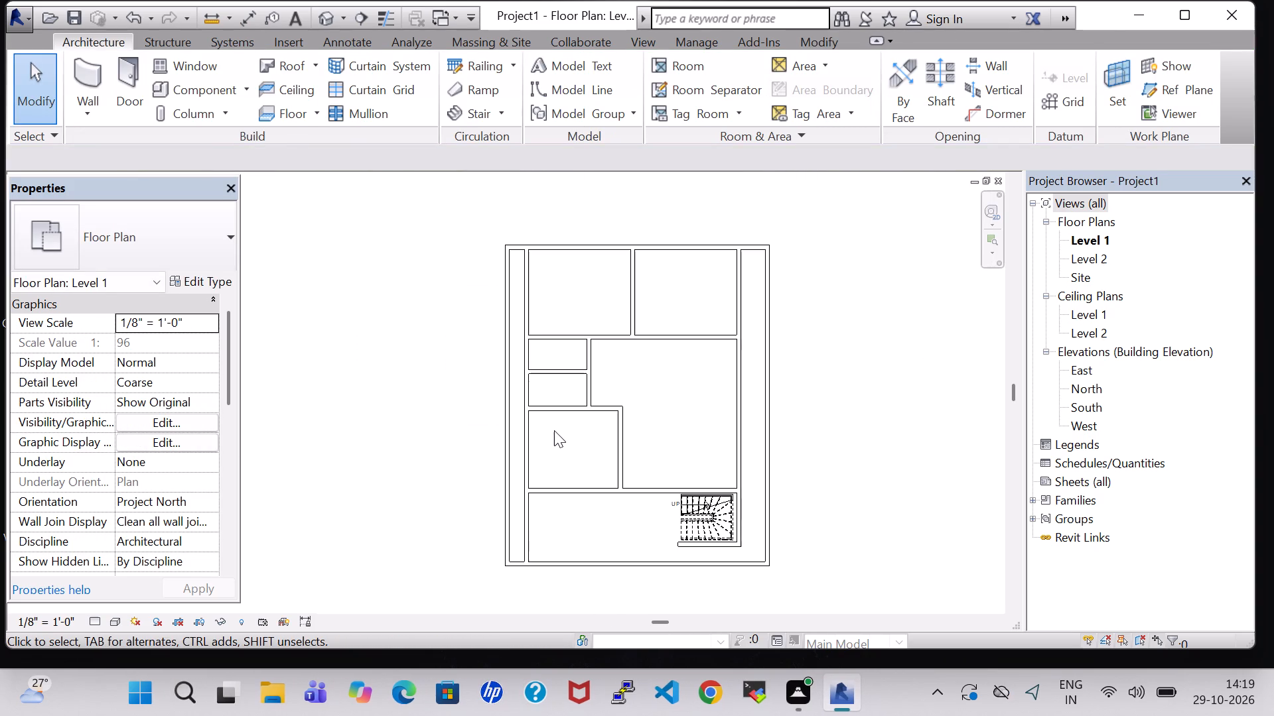
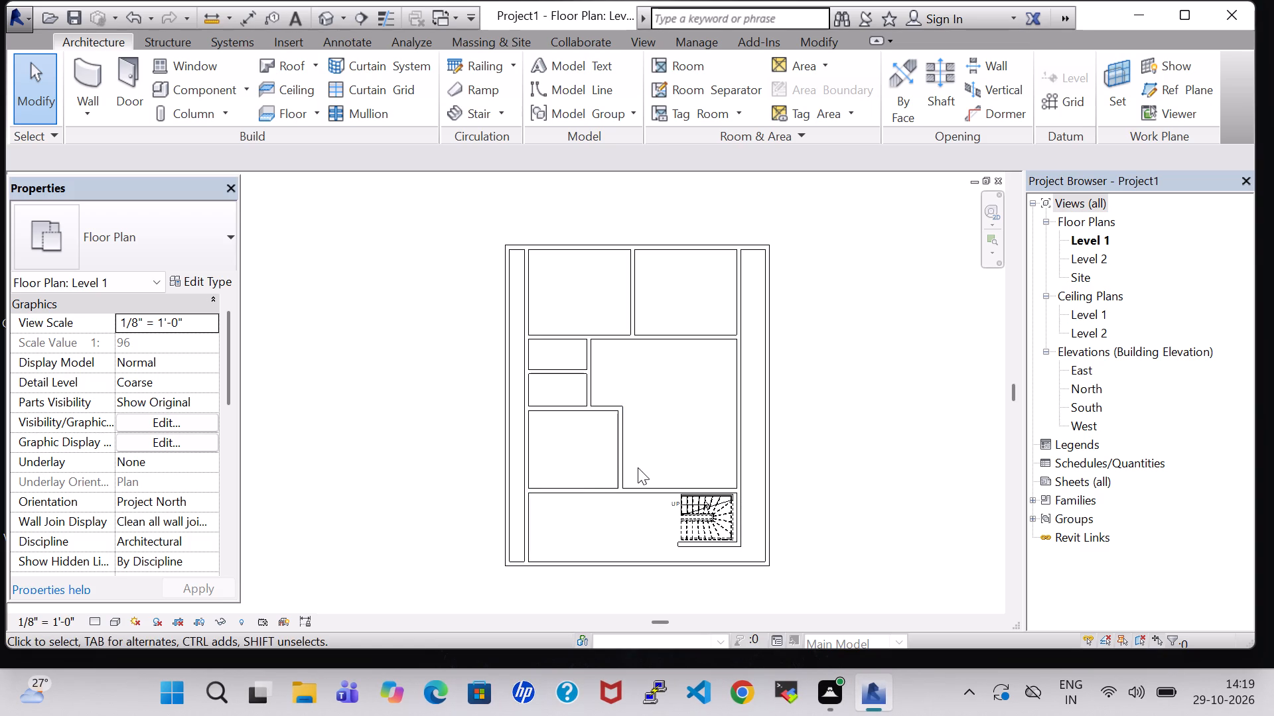
Split the long horizontal wall above the stair where it meets the vertical room wall, and delete its left segment.
left_click(575, 487)
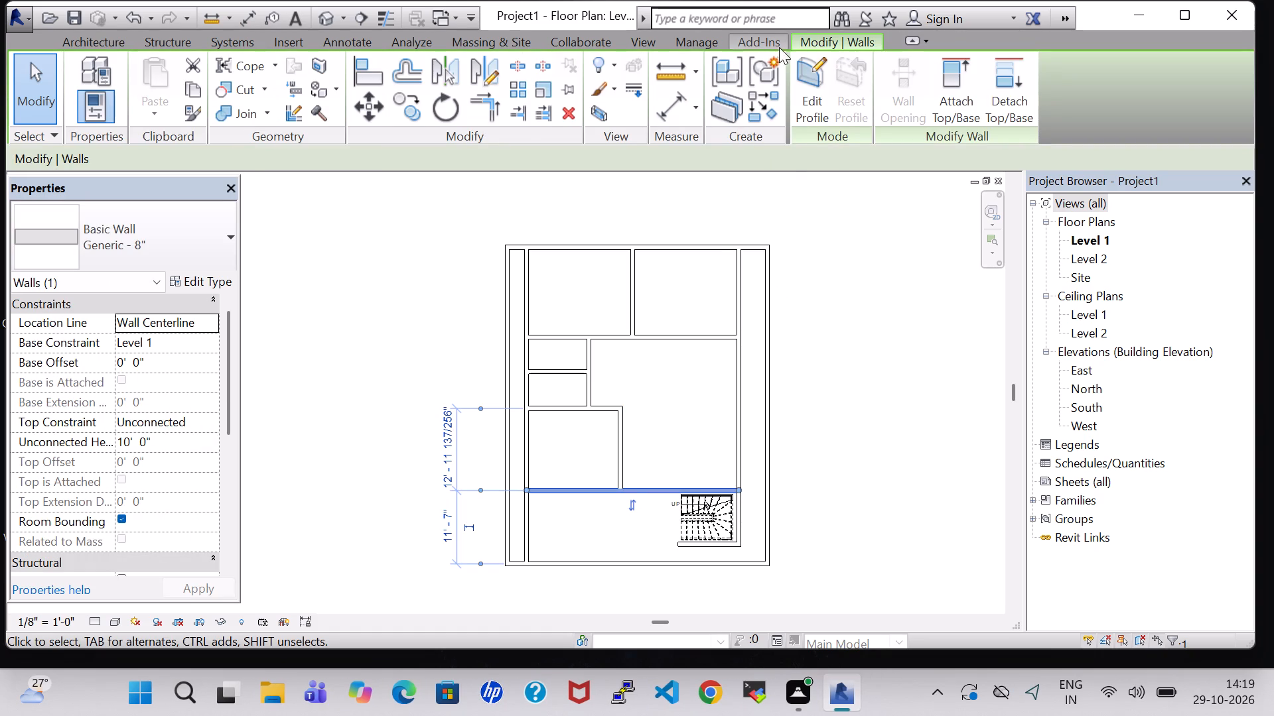
left_click(843, 39)
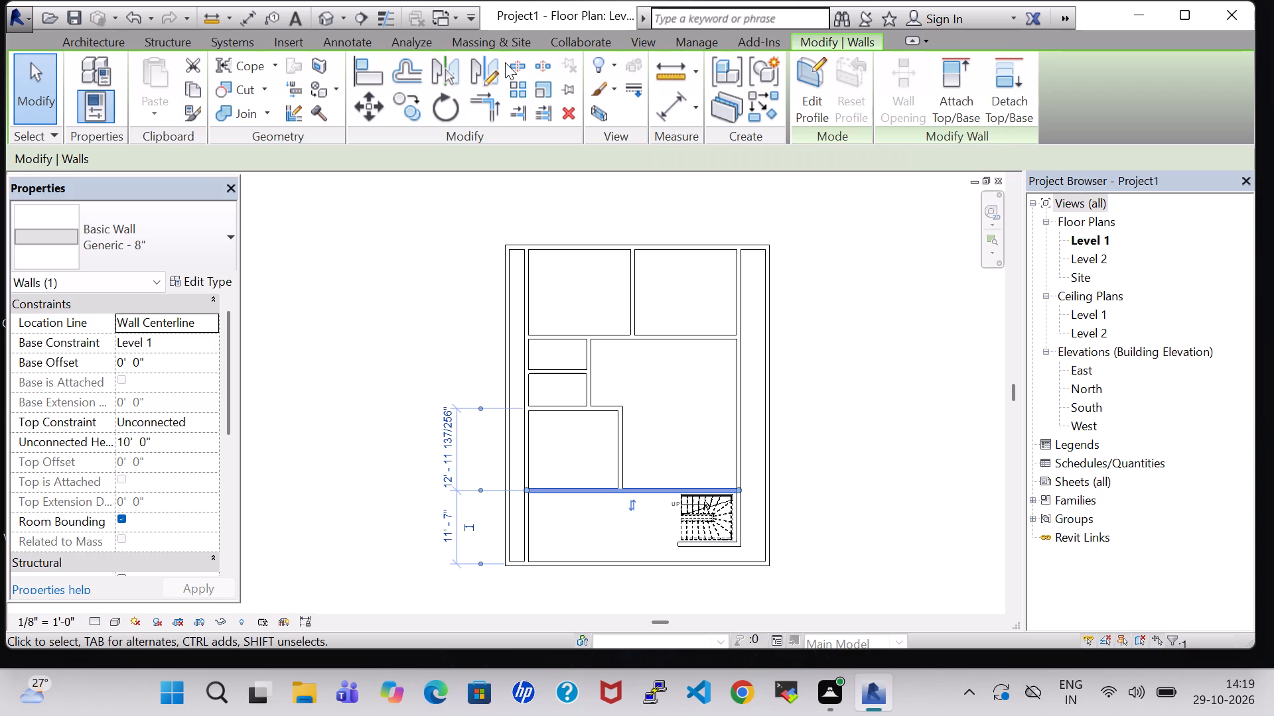
left_click(522, 60)
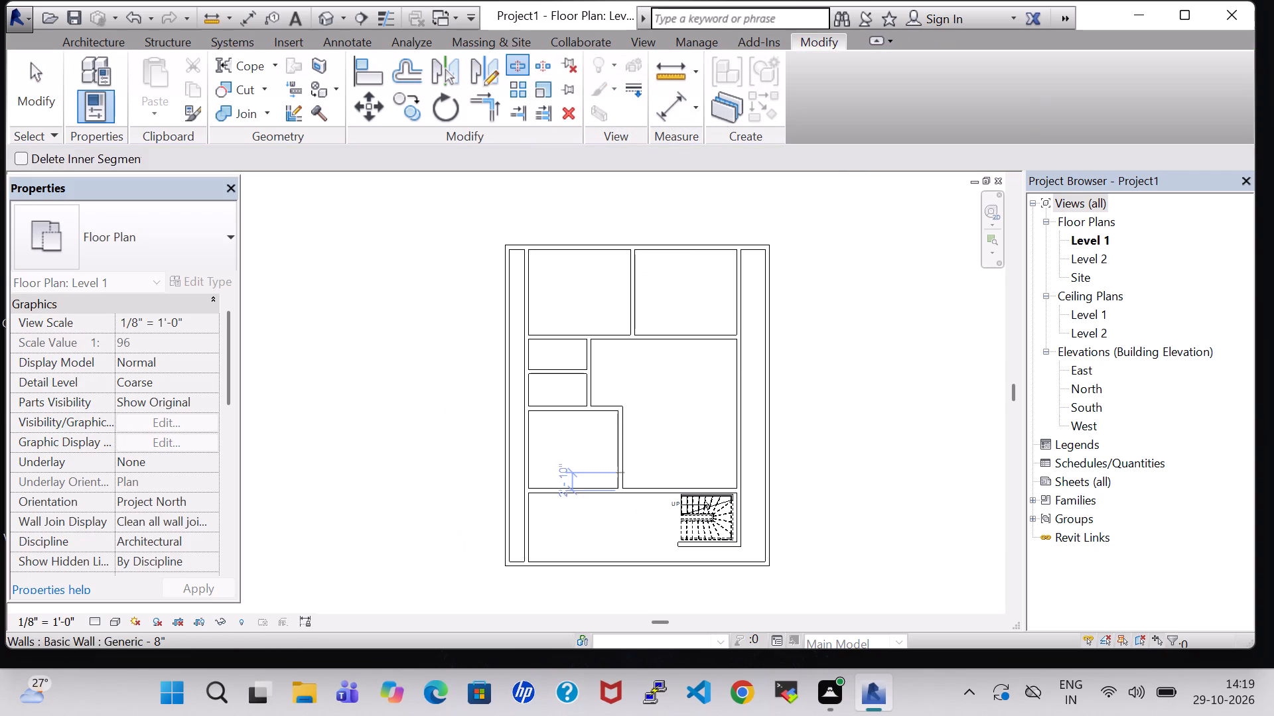
left_click(618, 486)
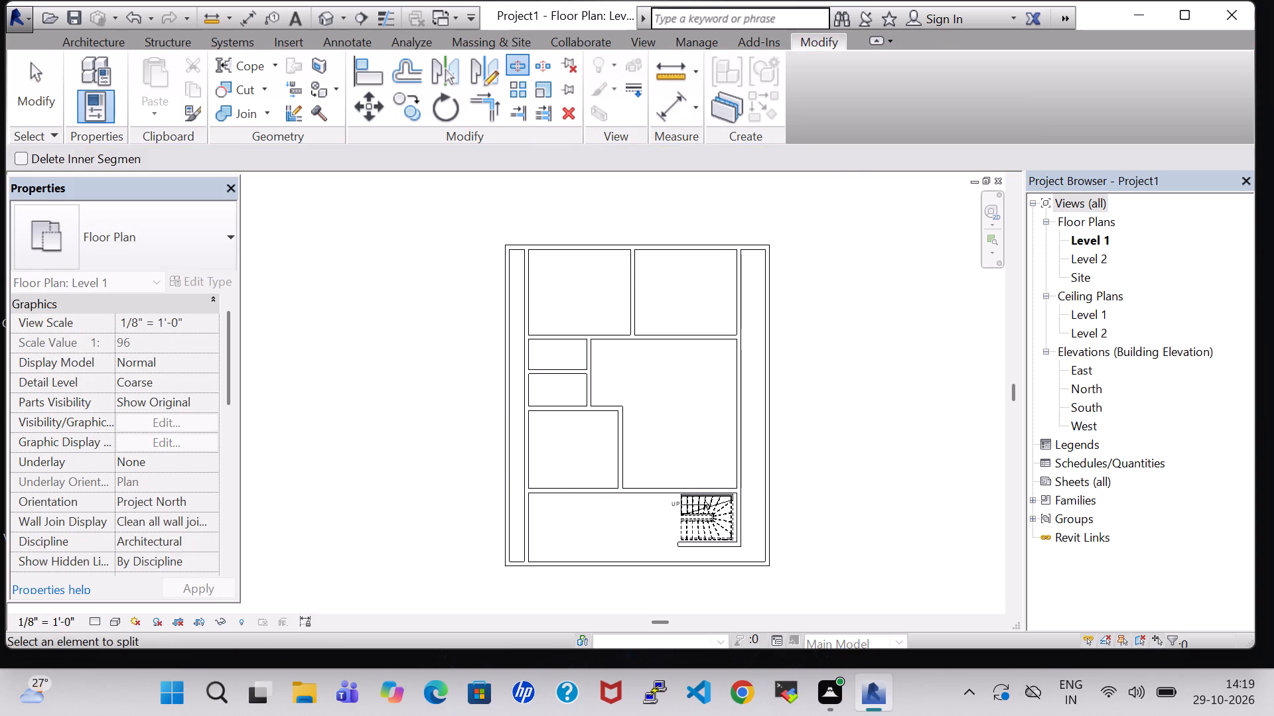
key("Escape")
key("Escape")
key("Escape")
left_click(598, 489)
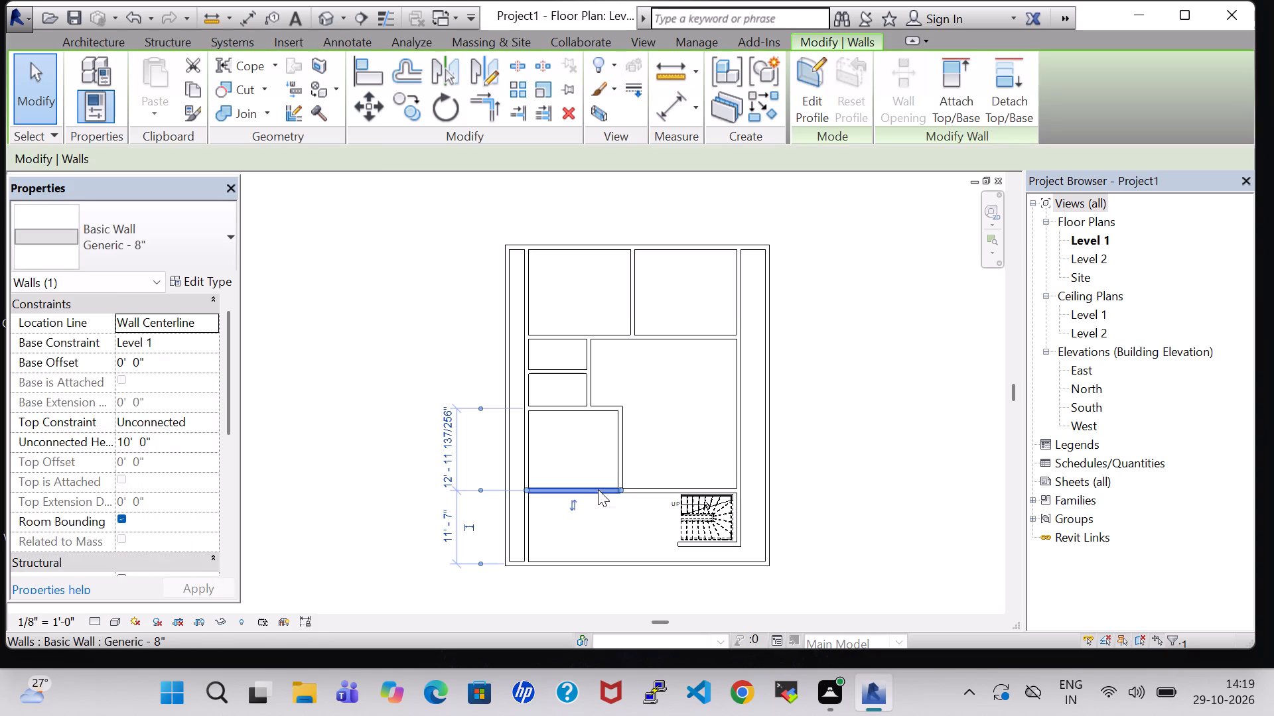
key("Delete")
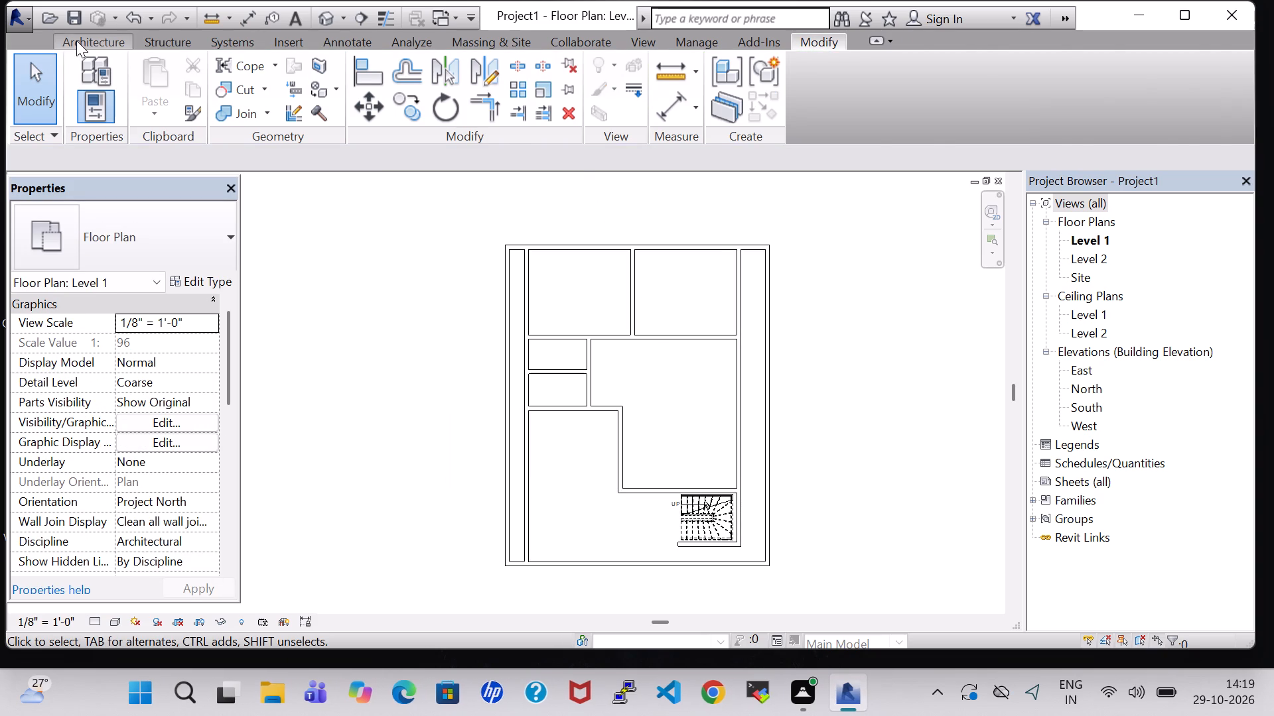
Draw a horizontal Generic - 8" wall from a point 6' 0" above the vertical room wall's lower end toward the inner left wall.
left_click(76, 40)
left_click(86, 70)
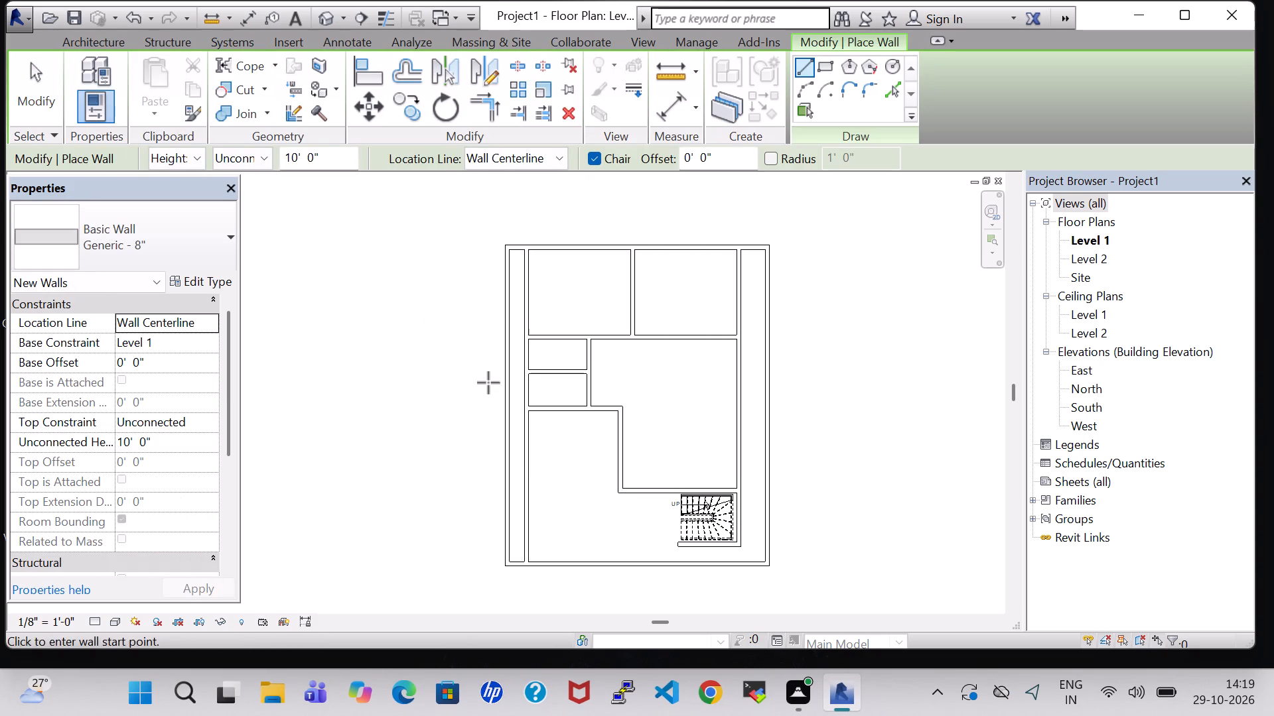
left_click(619, 459)
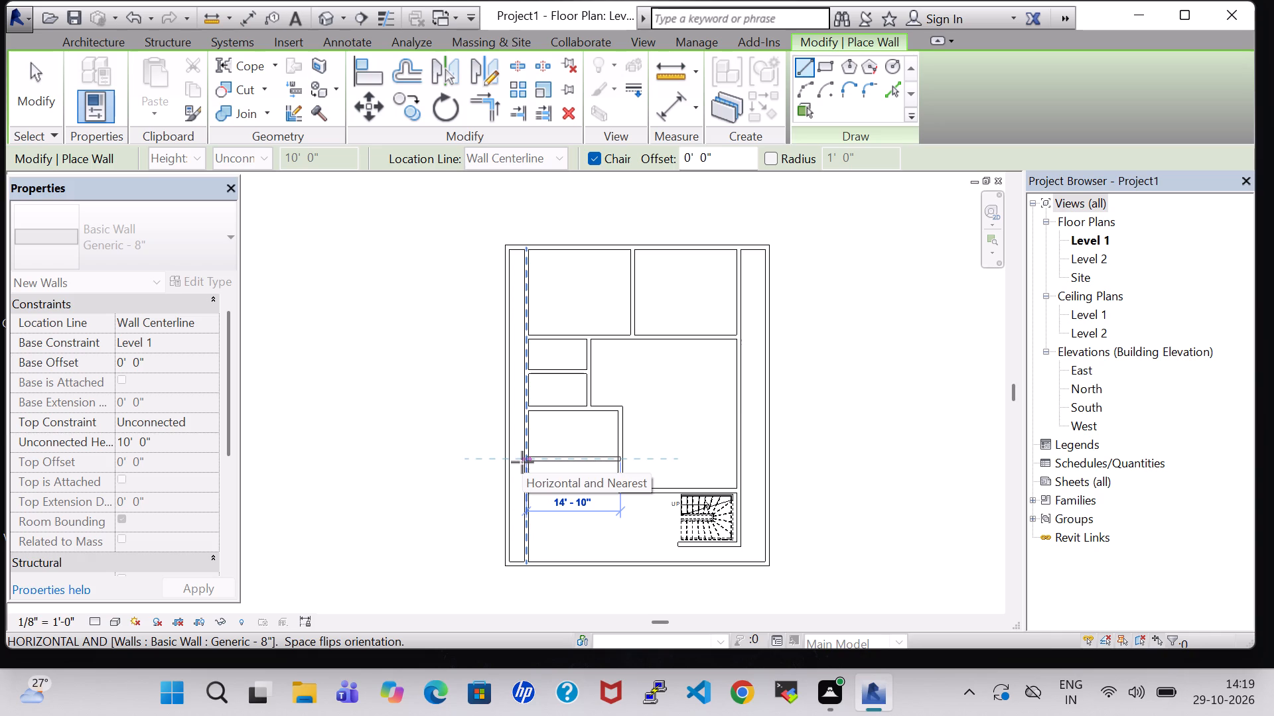
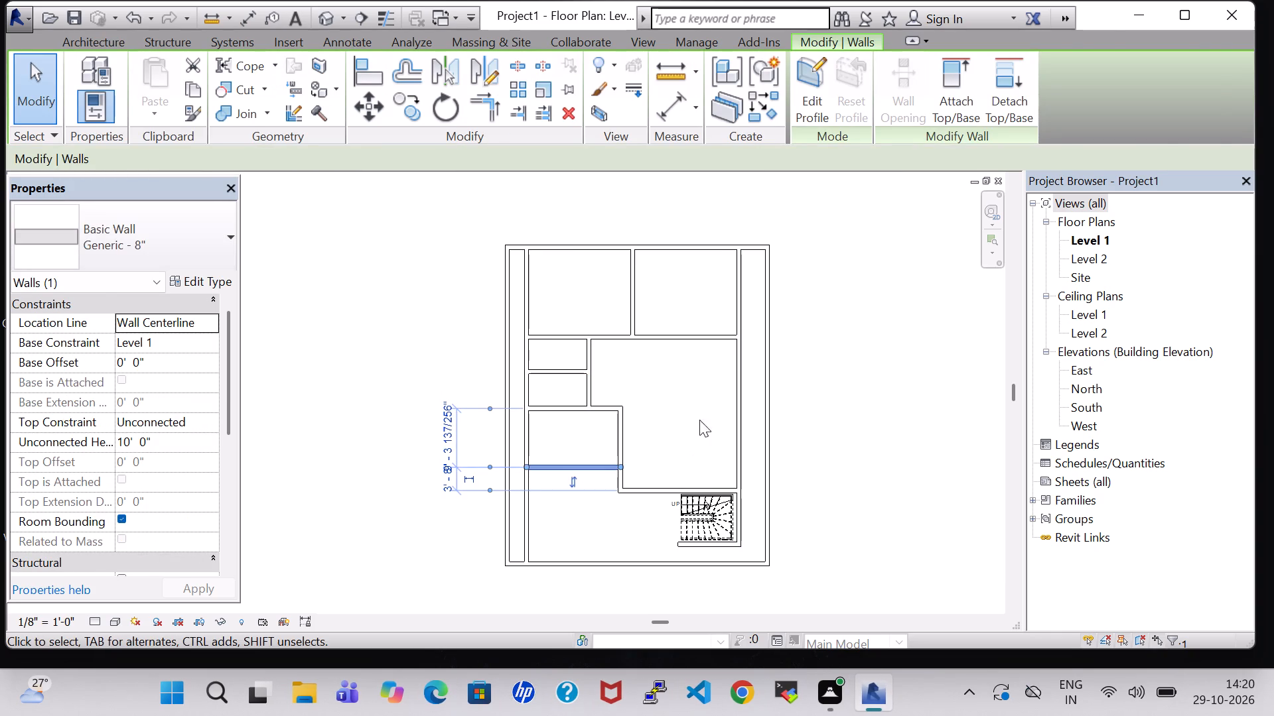
Nudge the horizontal wall below the lower-left room upward to 4' 8" above the horizontal wall over the stair.
left_click(671, 415)
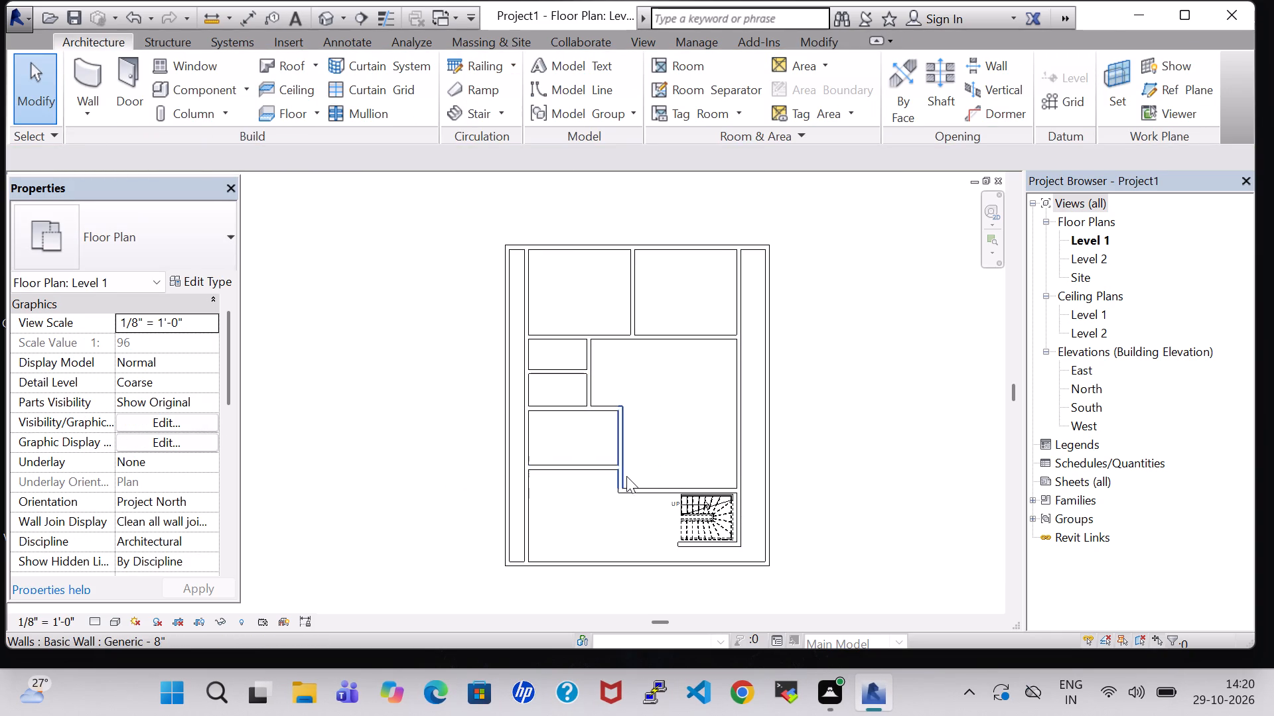
scroll(651, 491, "up", 5)
left_click(569, 444)
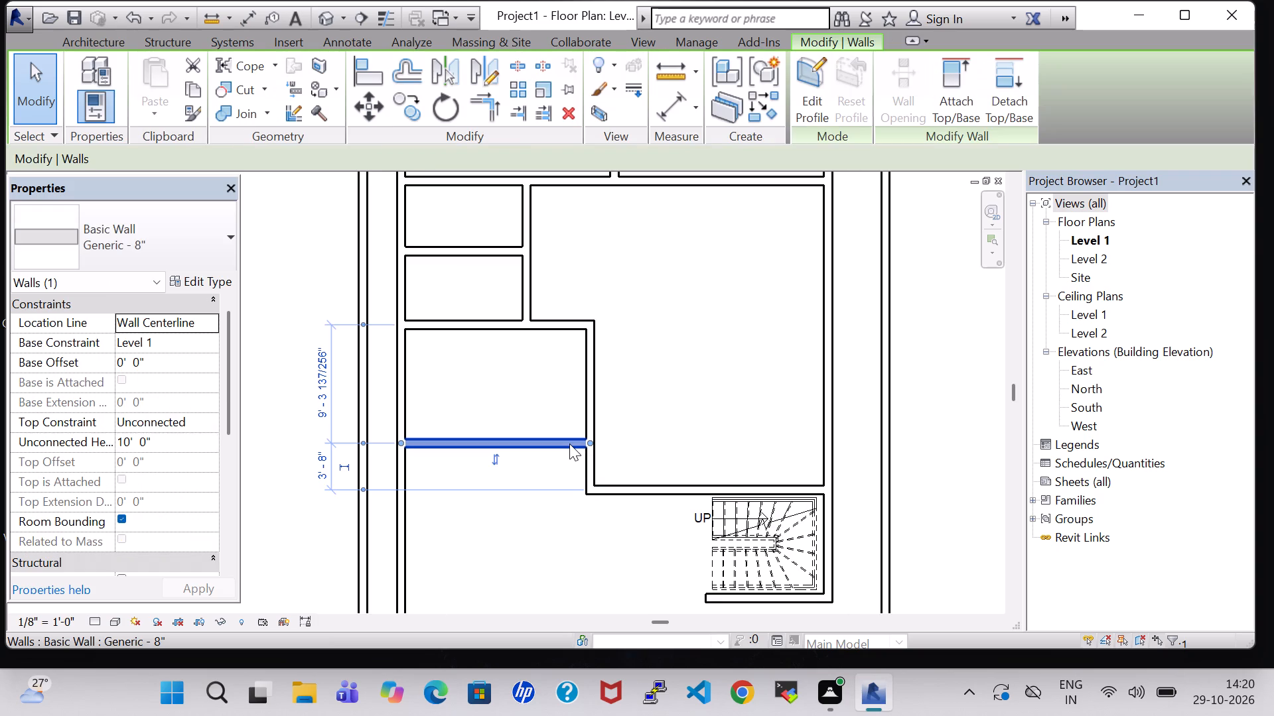
key("Up")
key("Up")
key("Up")
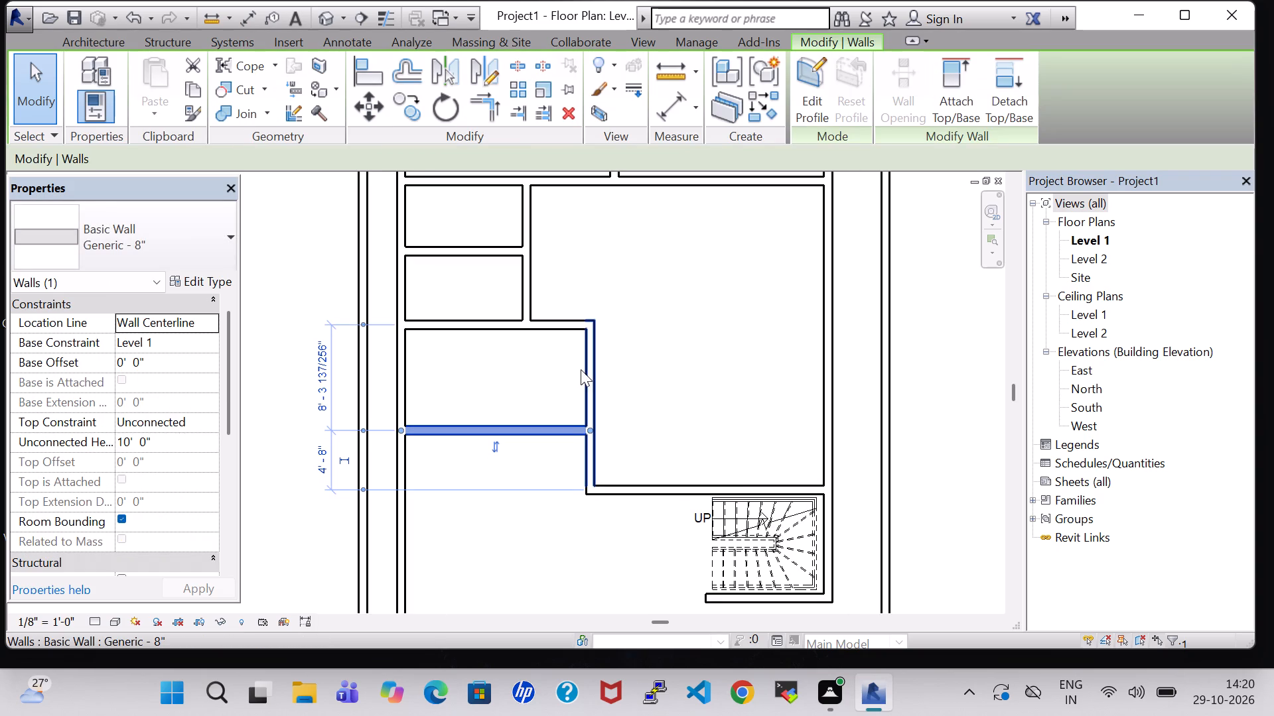
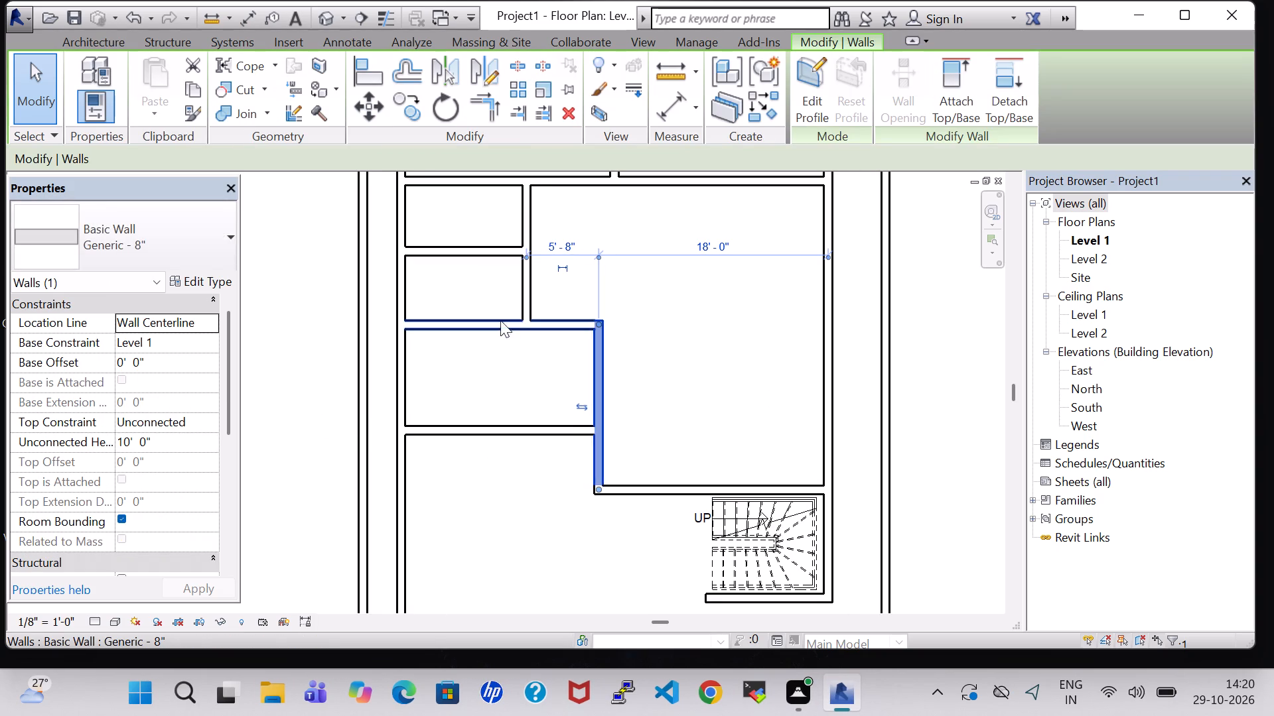
Nudge the long horizontal wall below the two upper rooms upward to enlarge the space beneath it.
scroll(526, 314, "down", 5)
left_click(556, 247)
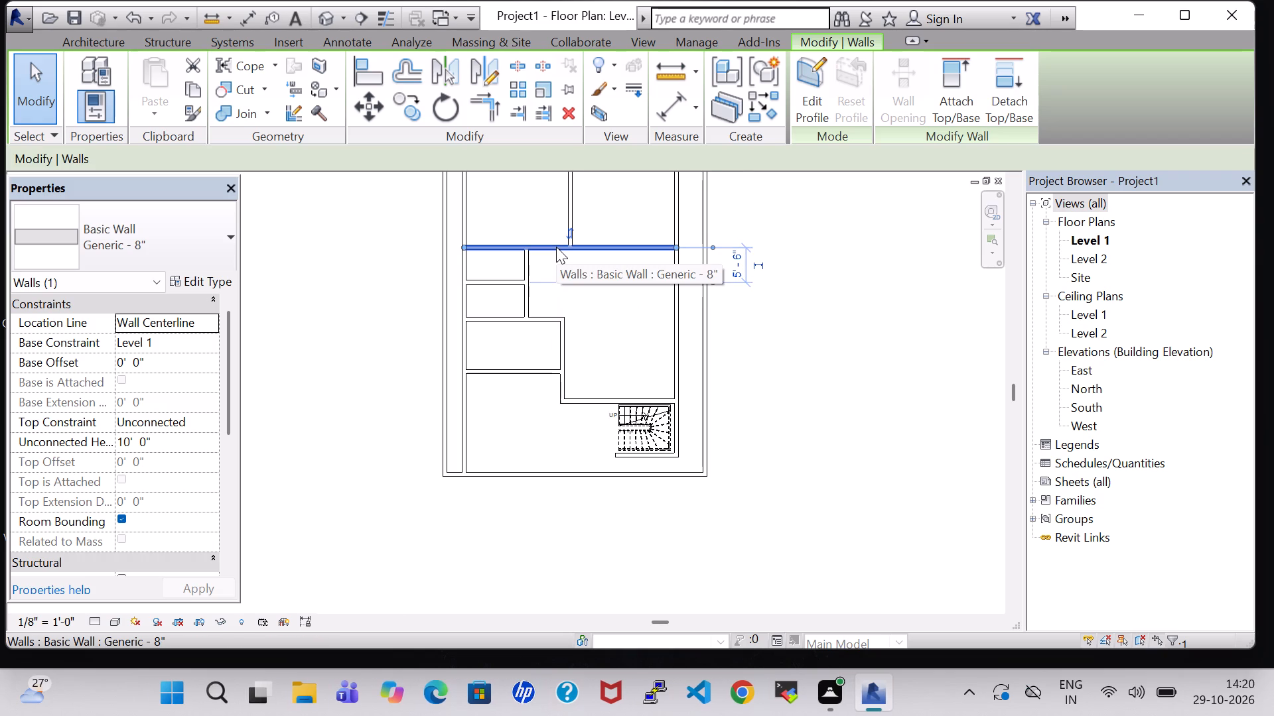
key("Up")
middle_click_drag(556, 247, 569, 383)
key("Up")
key("Up")
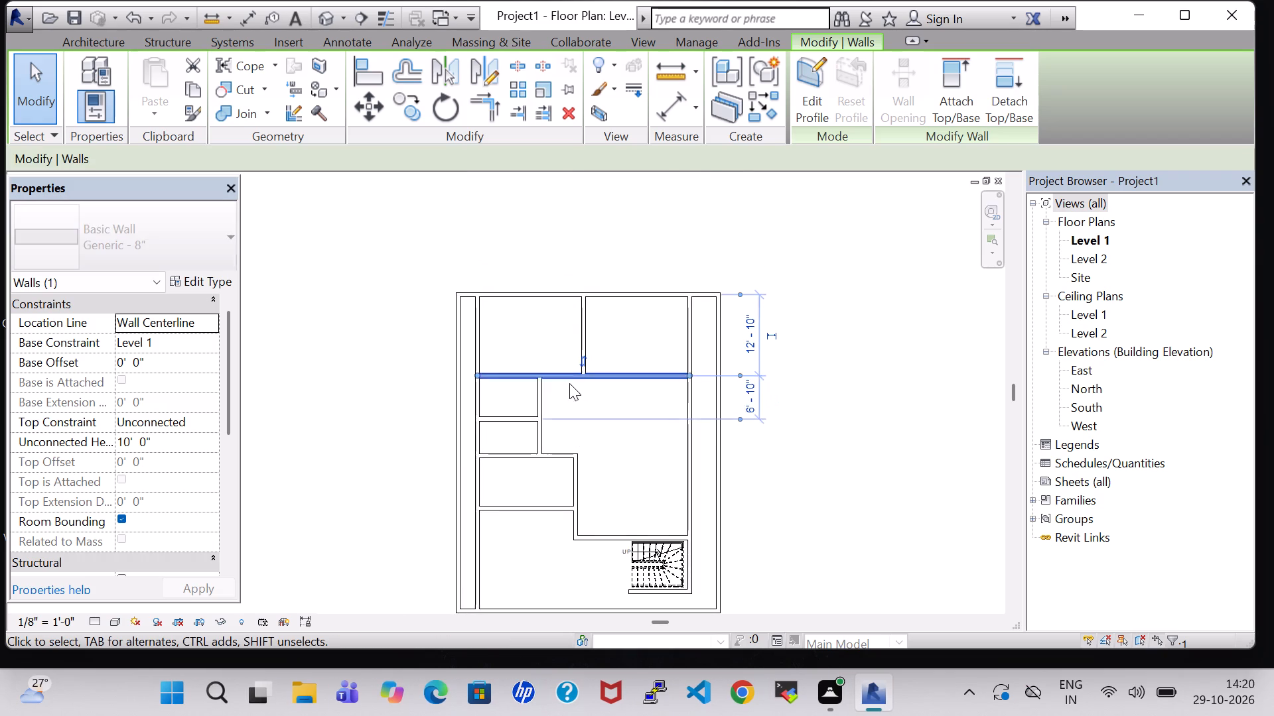
Nudge the wall between the two small left rooms upward, and the wall below them up to about 9' 7 1/2" above the next horizontal wall.
left_click(516, 422)
key("Up")
key("Up")
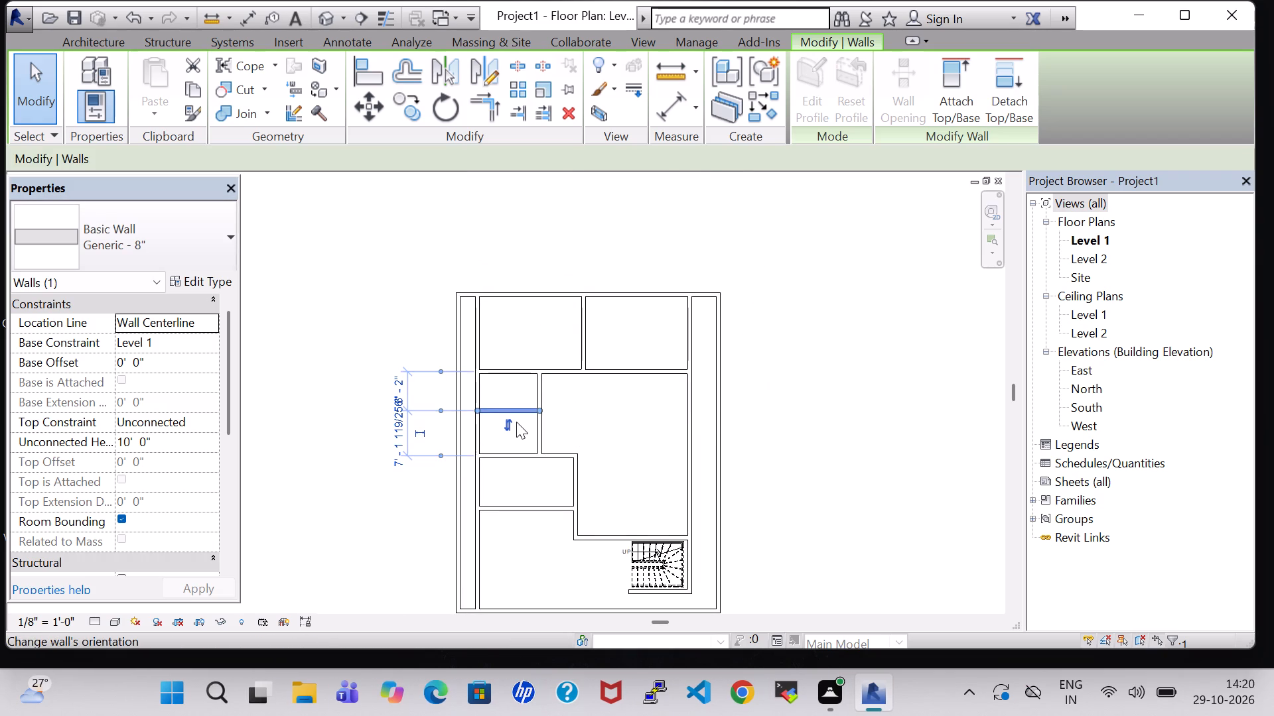
left_click(516, 458)
key("Up")
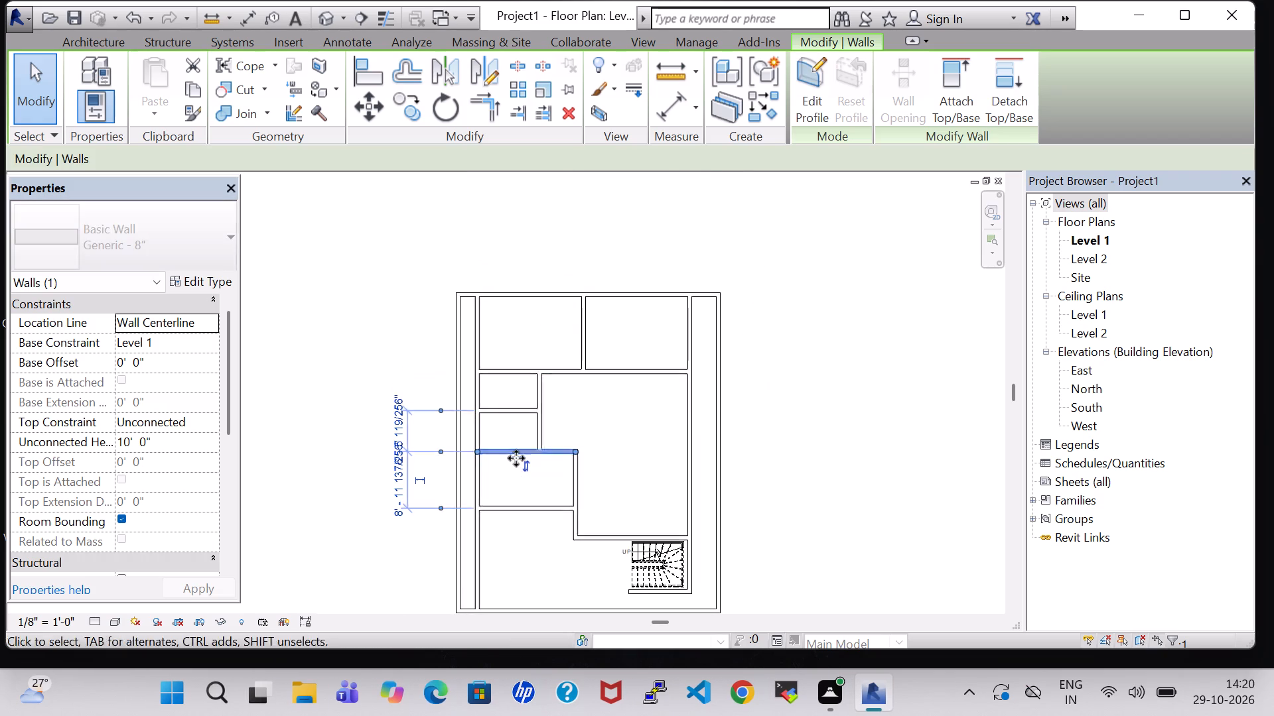
key("Up")
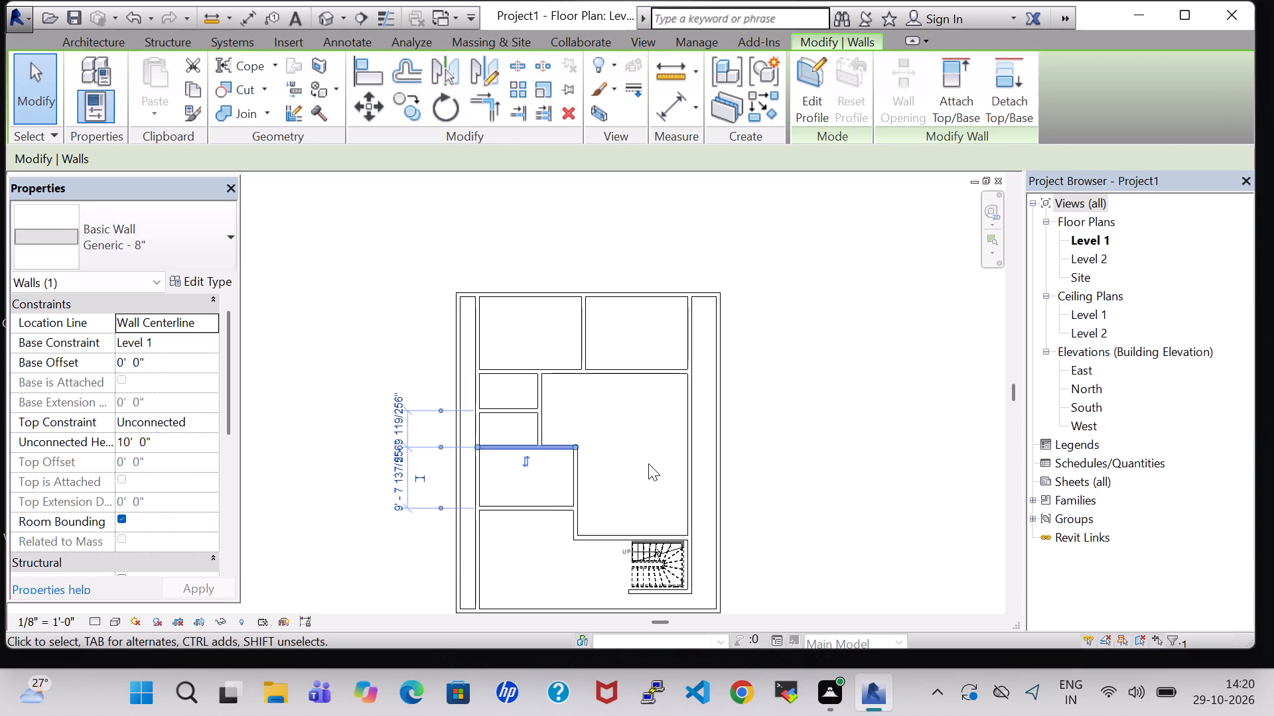
left_click(648, 463)
Nudge the horizontal wall below the lower-left room downward to 4' 0" above the horizontal wall over the stair.
left_click(533, 503)
key("Down")
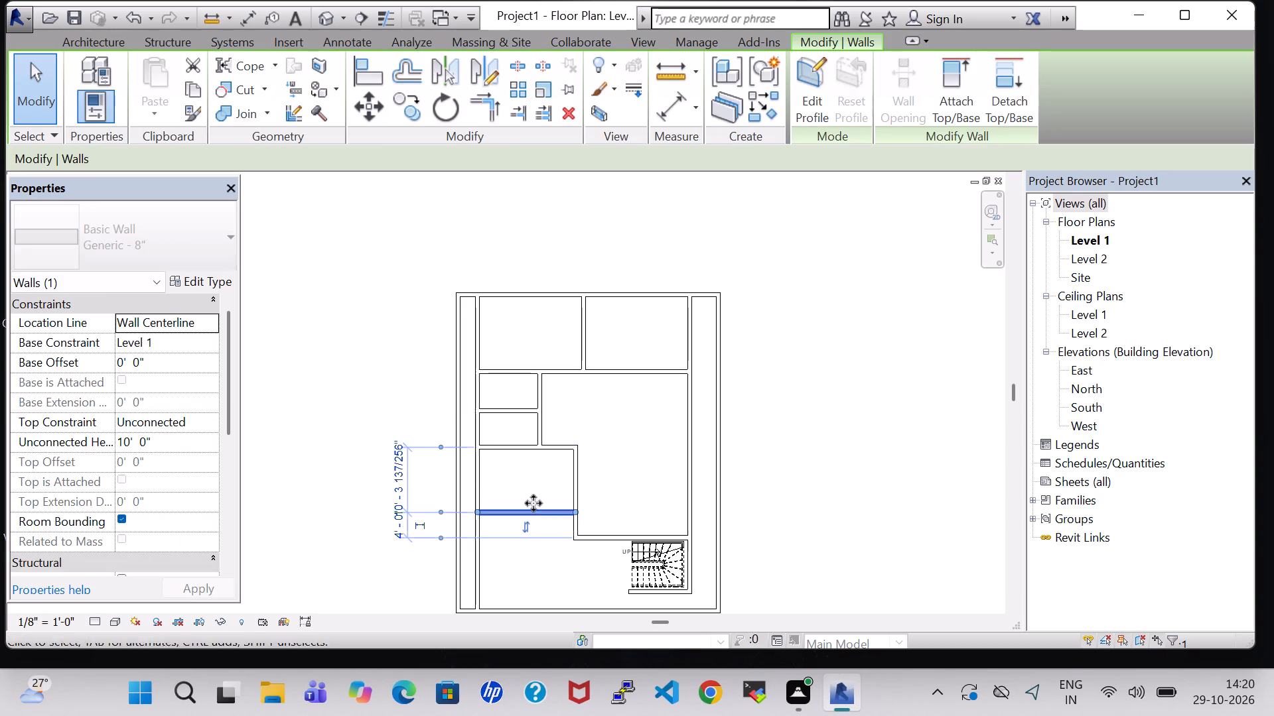
left_click(810, 453)
Measure the distance between the wall below the stair and the bottom exterior wall with an aligned dimension.
middle_click_drag(626, 423, 611, 399)
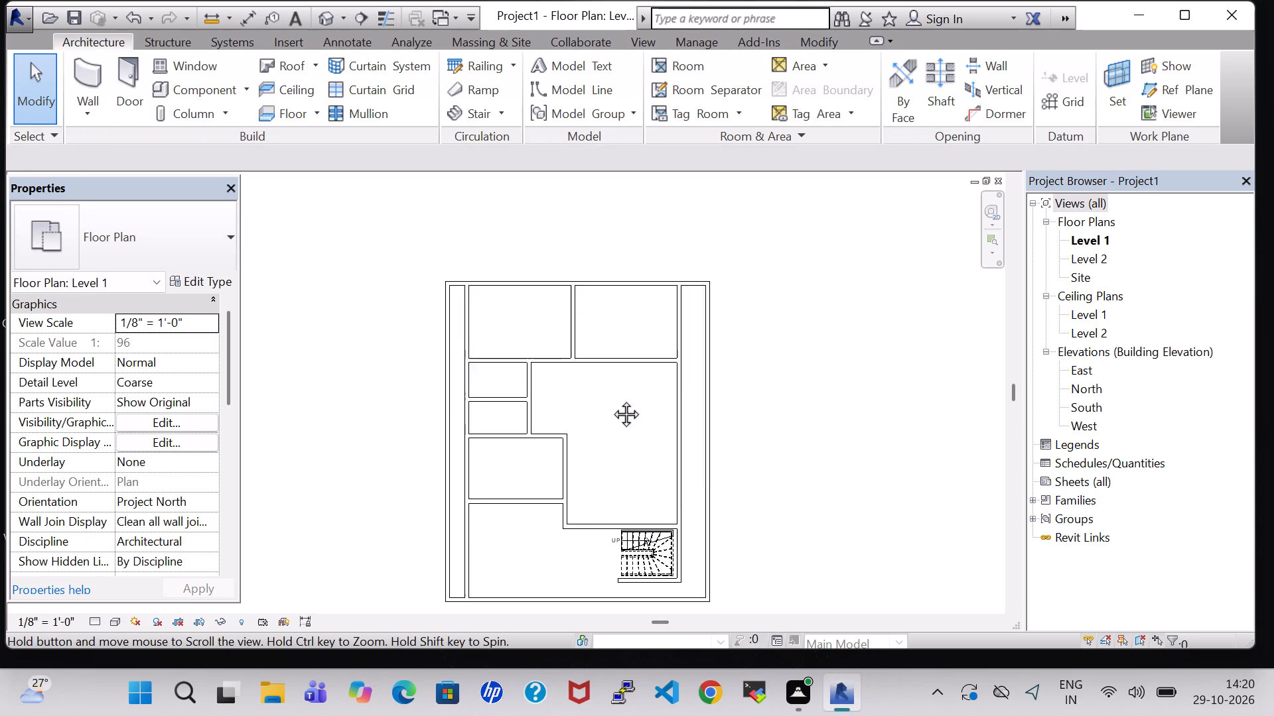
middle_click_drag(611, 399, 608, 357)
scroll(609, 357, "up", 1)
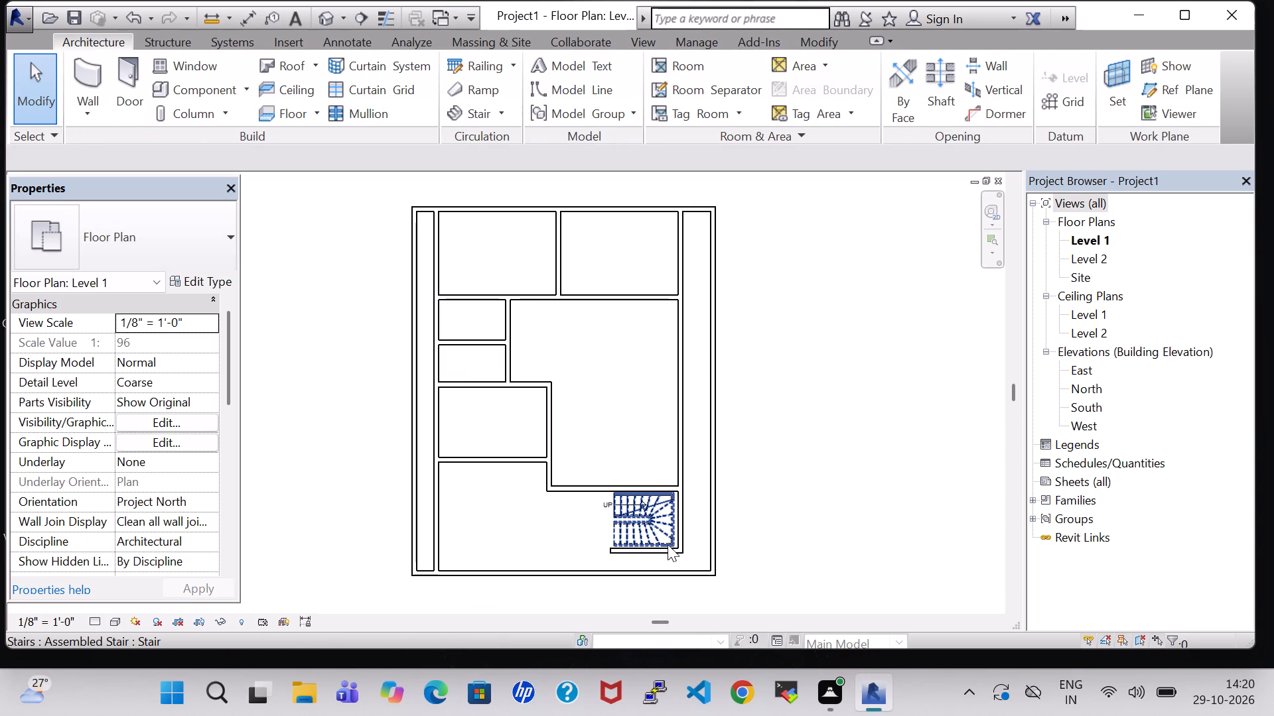
type("DI")
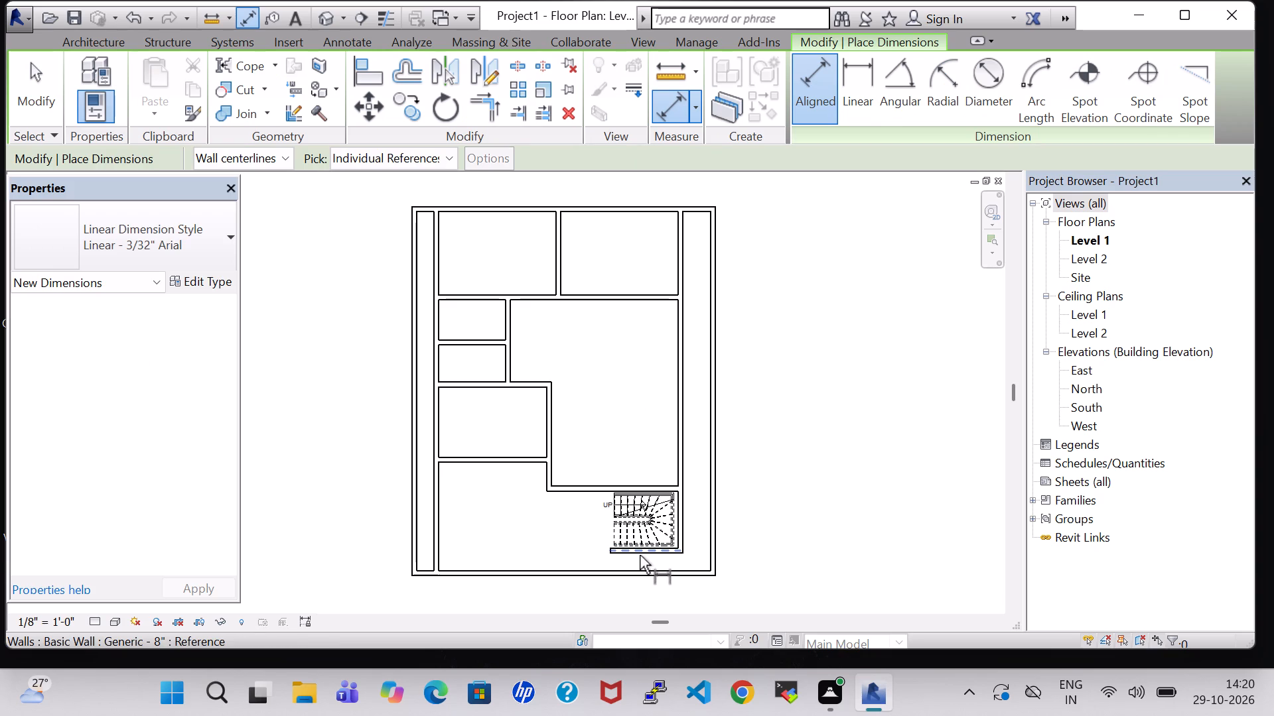
left_click(640, 555)
left_click(641, 575)
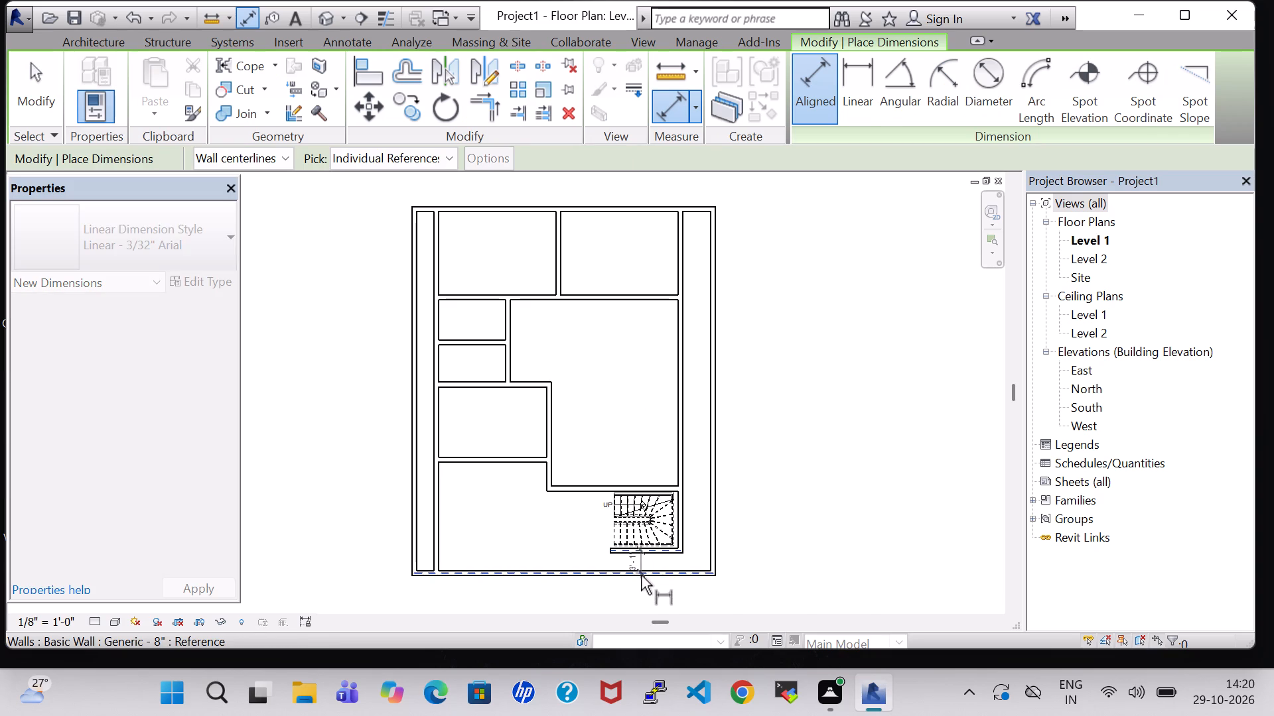
key("Escape")
key("Escape")
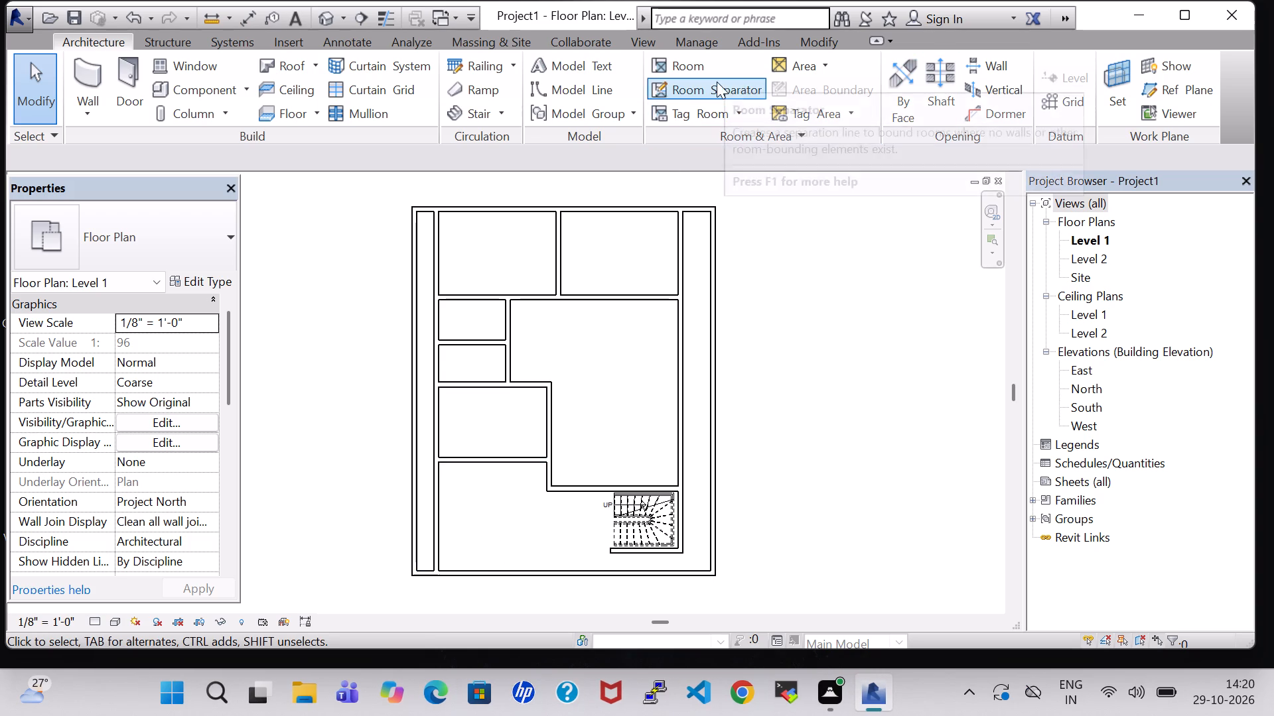
Split the inner left vertical wall at the lower-left room's bottom wall and delete the segment below the split.
left_click(825, 49)
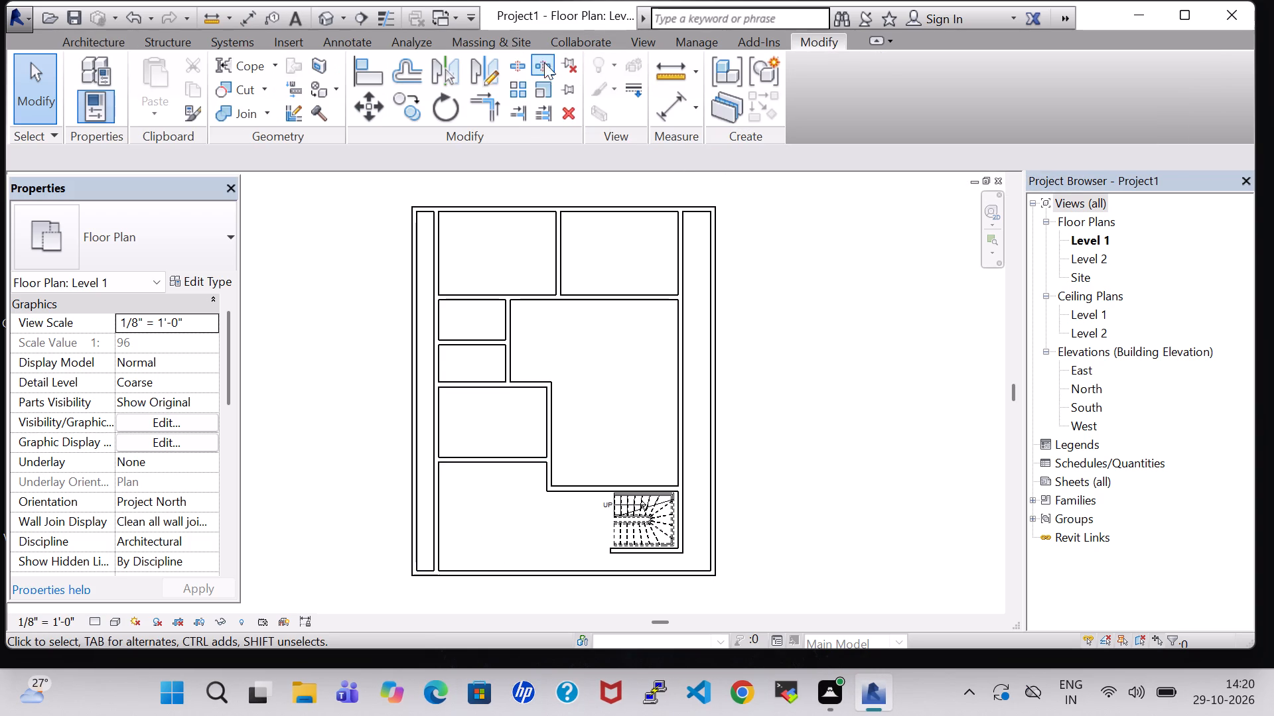
left_click(520, 62)
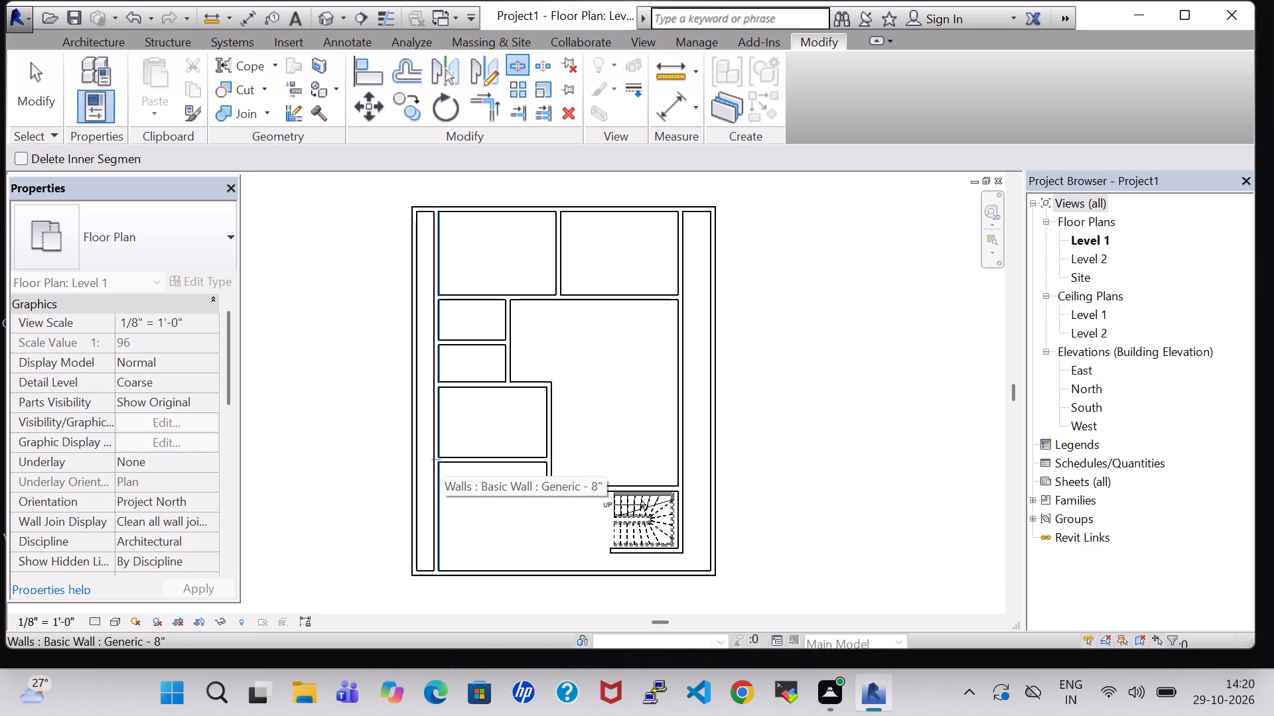
left_click(441, 464)
key("Escape")
key("Escape")
left_click(433, 514)
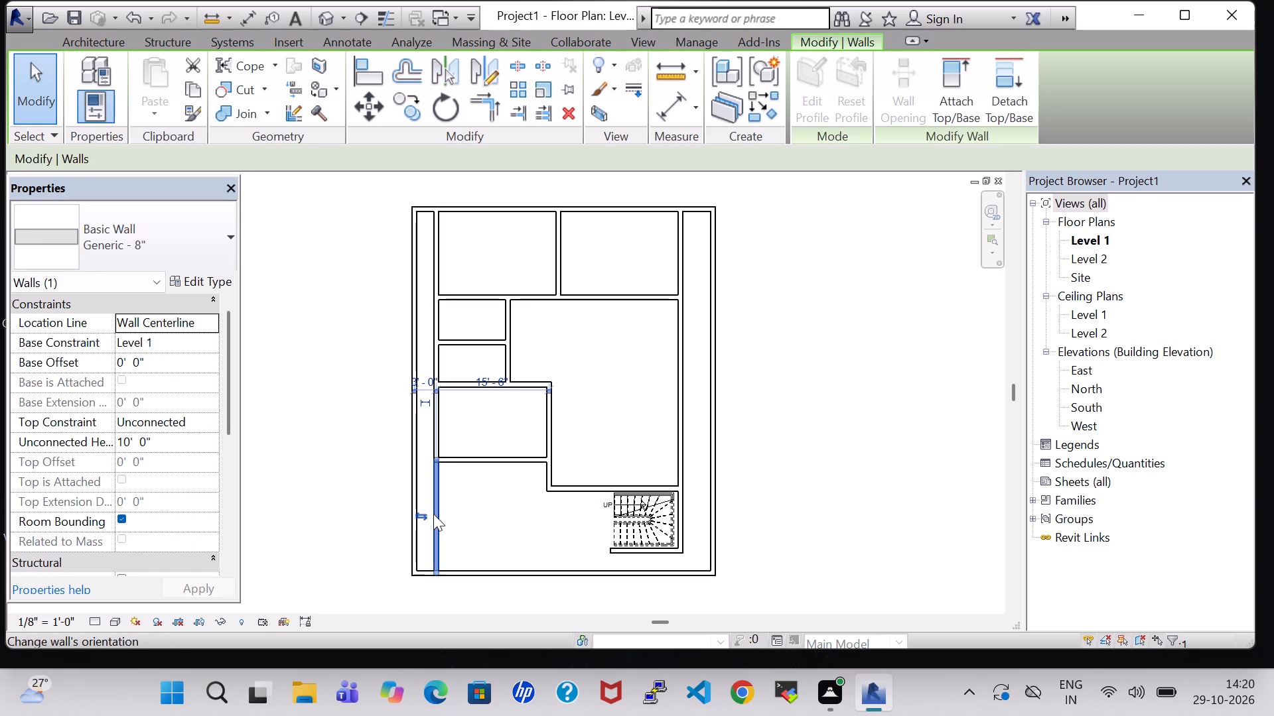
key("Delete")
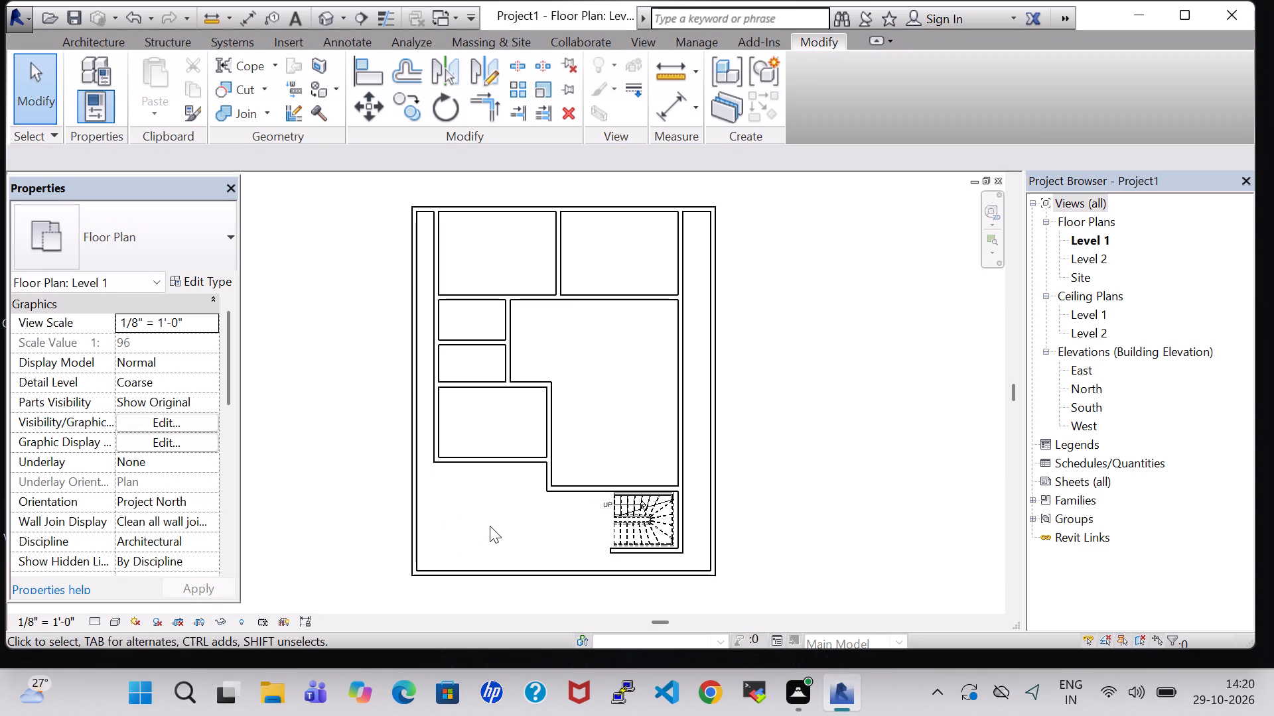
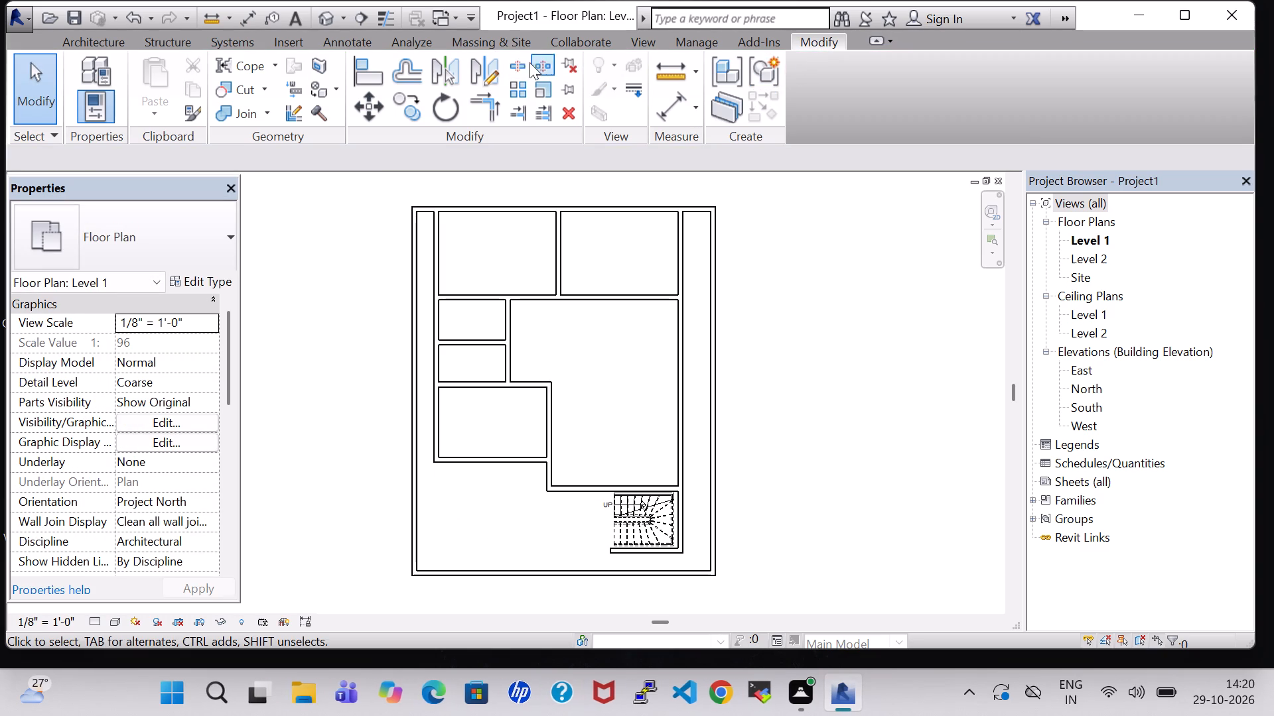
Start the Split Element command to split the bottom exterior wall near its left end.
left_click(508, 62)
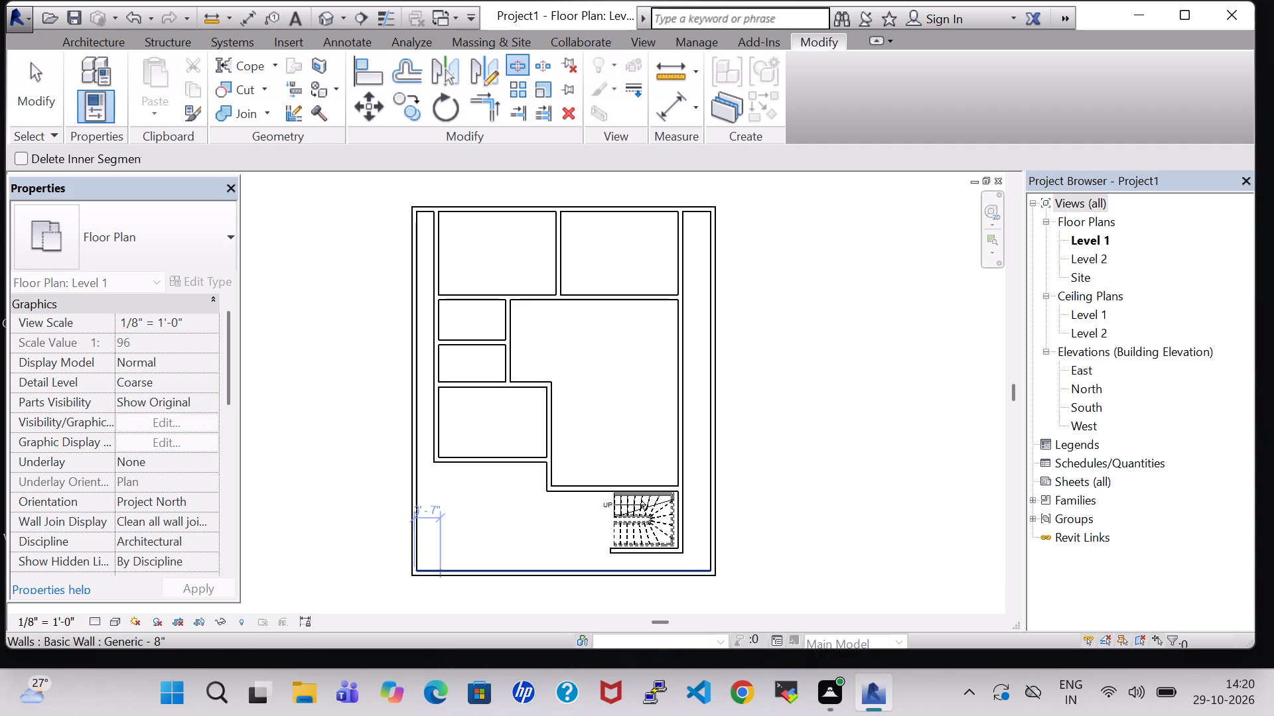
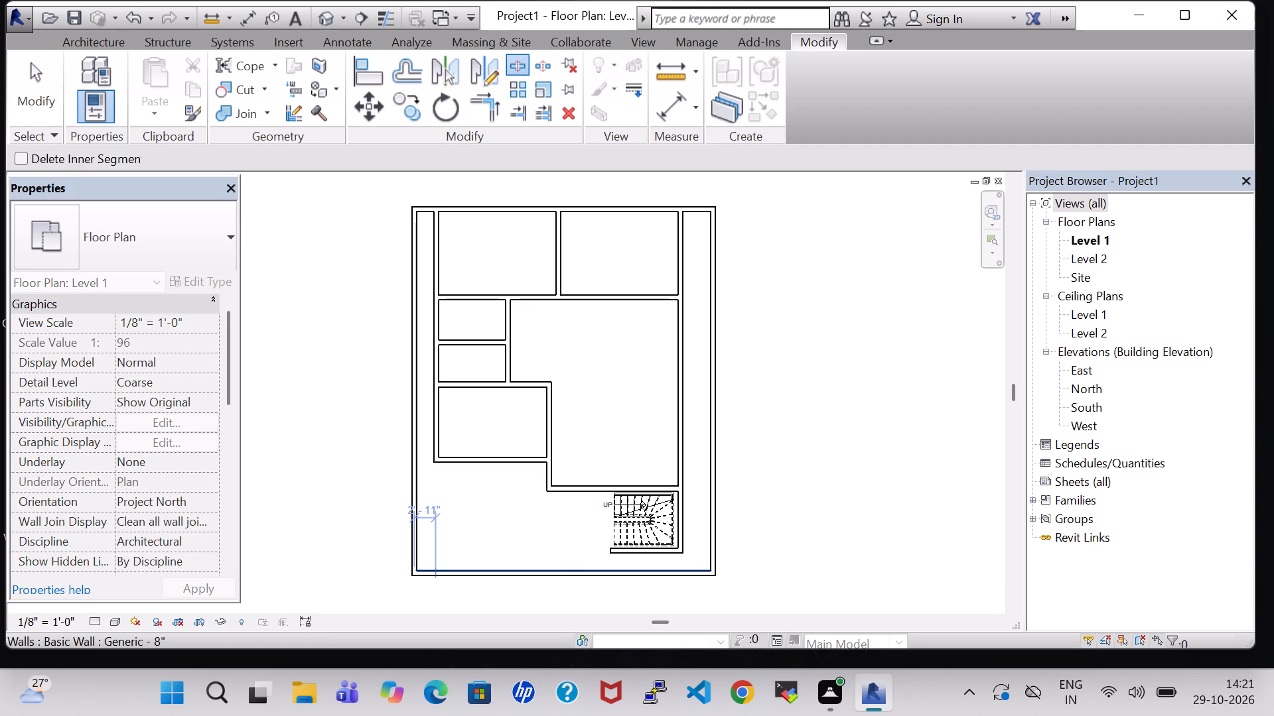
Split the bottom exterior wall in line with the lower-left room's left and right walls, and delete the segment between the splits.
left_click(434, 566)
left_click(547, 569)
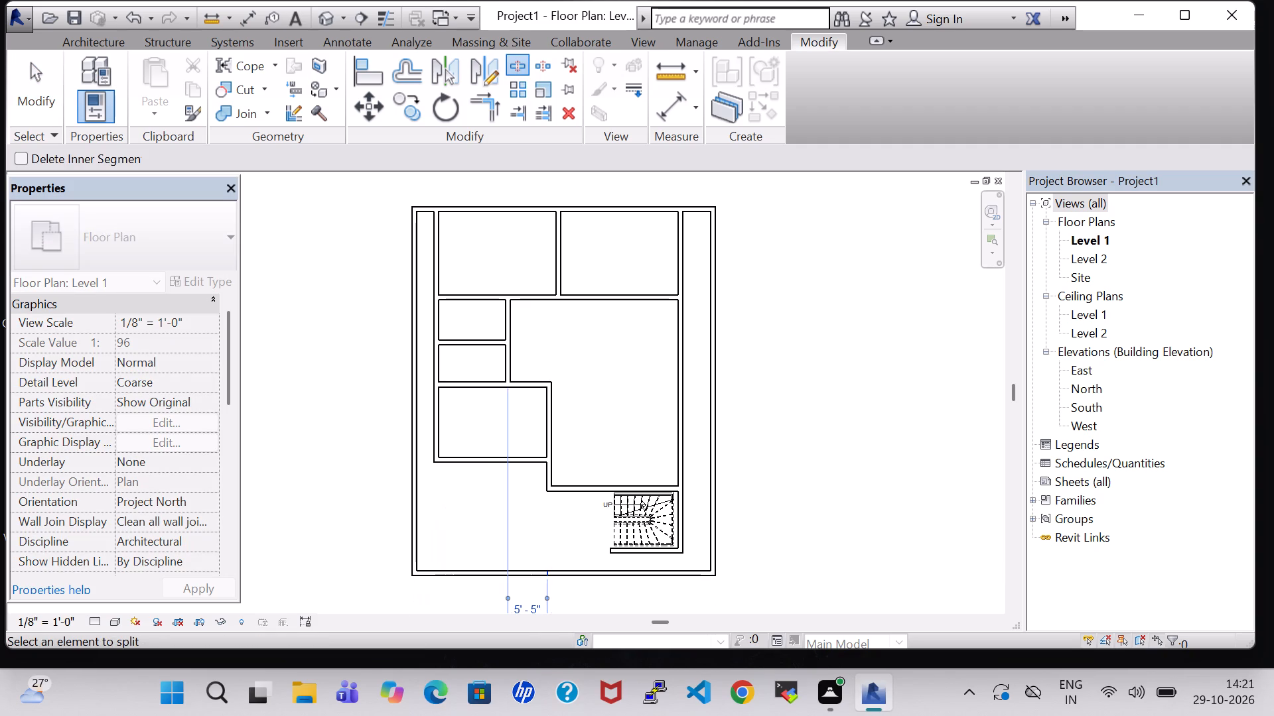
key("Escape")
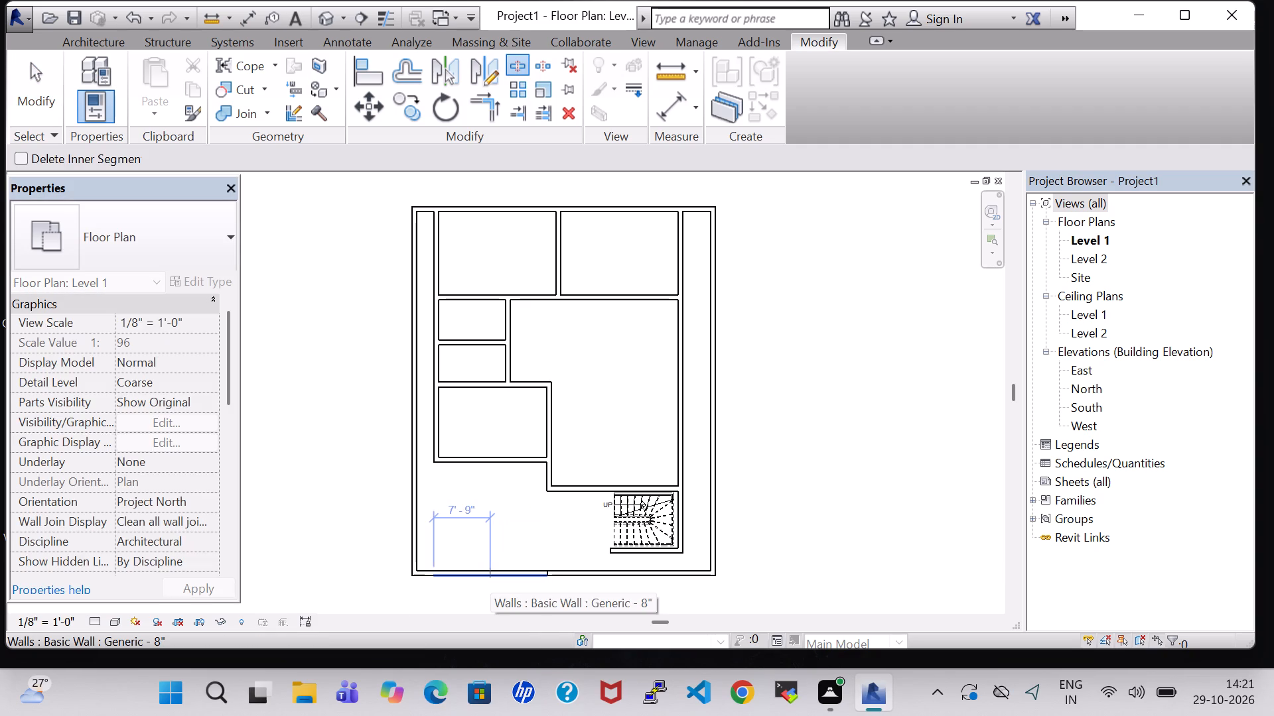
key("Escape")
left_click(490, 580)
key("Delete")
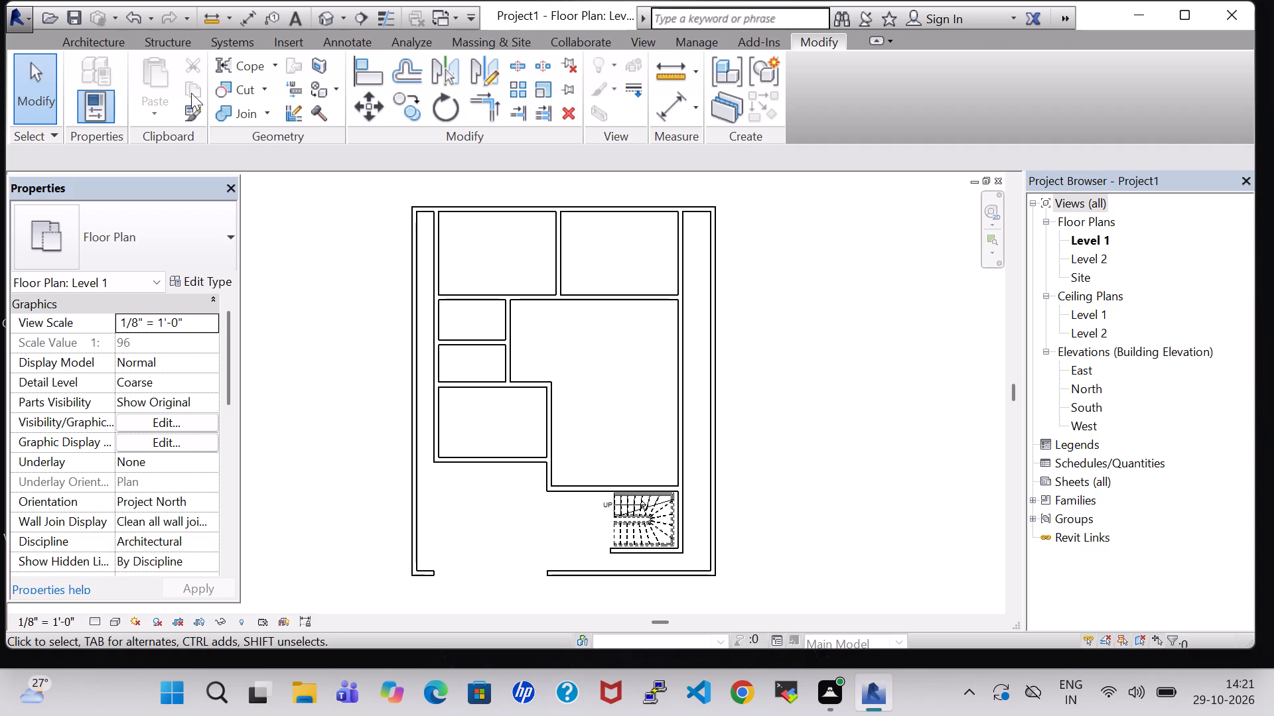
Draw a horizontal Generic - 8" wall about 10' 11" long inside the large central room, ending at its right-hand wall.
left_click(111, 44)
left_click(109, 75)
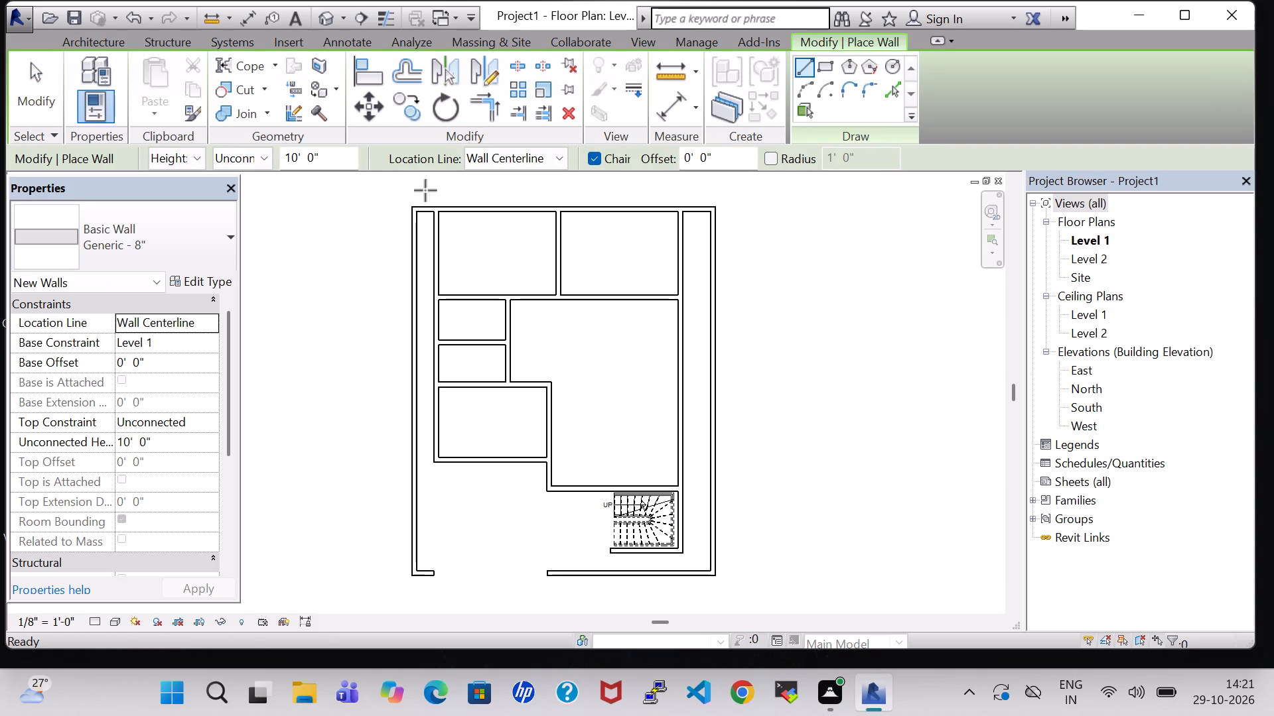
left_click(601, 395)
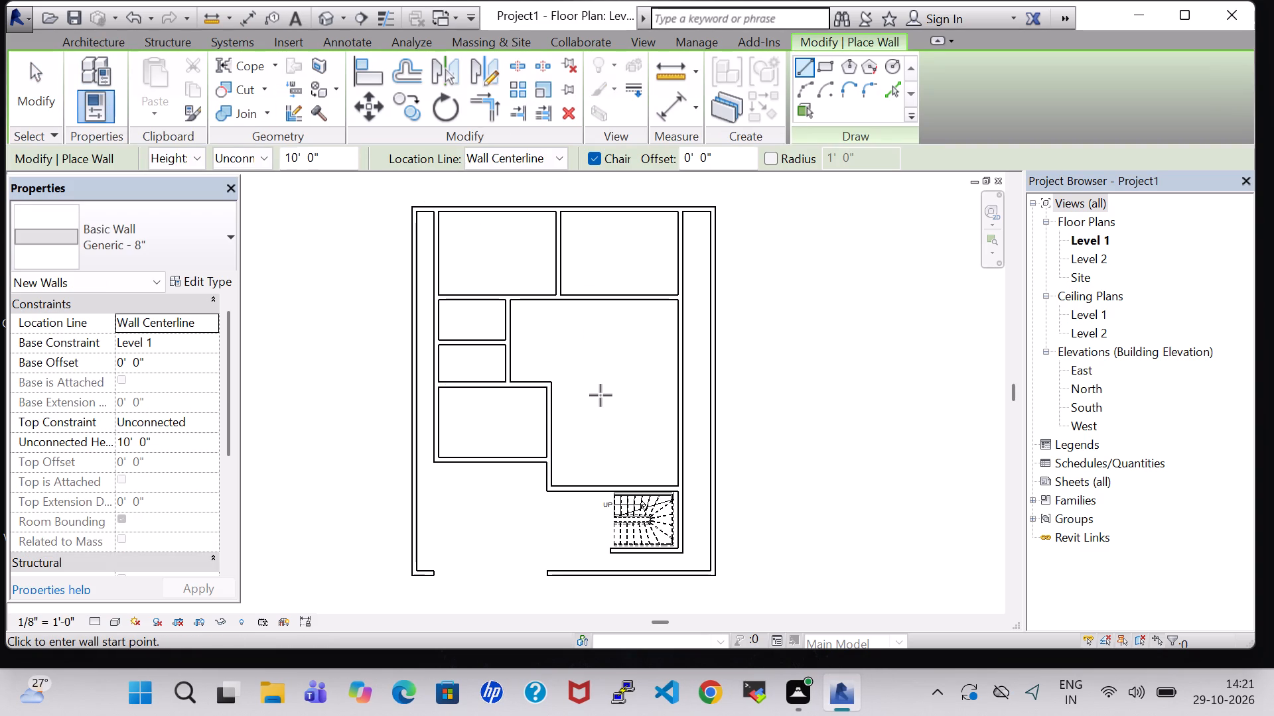
left_click(681, 396)
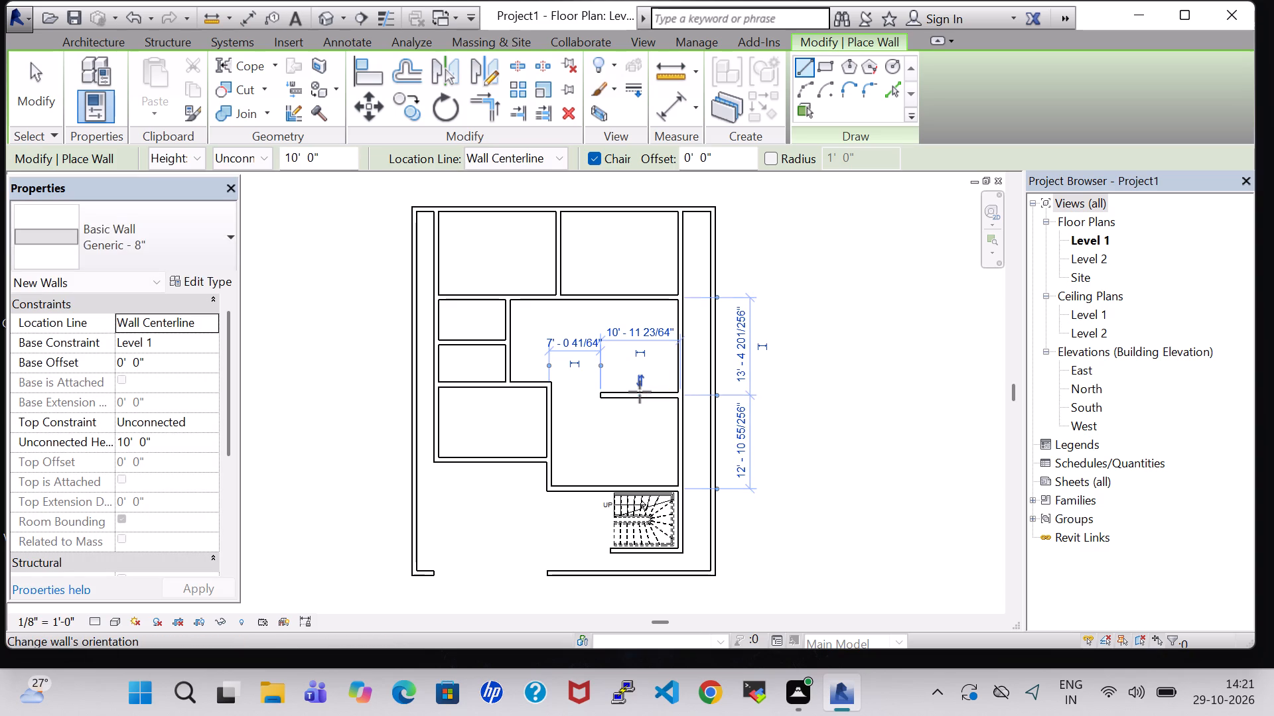
key("Escape")
key("Escape")
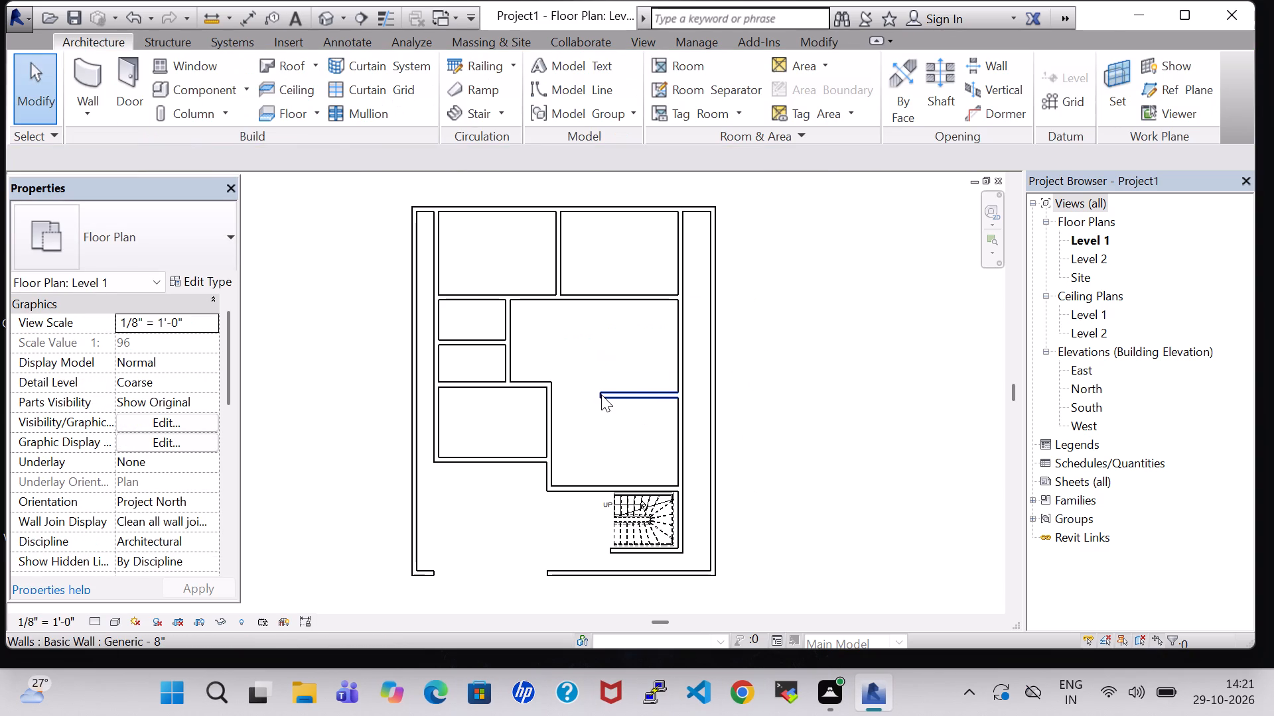
Nudge the short horizontal partition in the large central room two increments to the right.
left_click(601, 394)
key("Right")
key("Right")
left_click(868, 391)
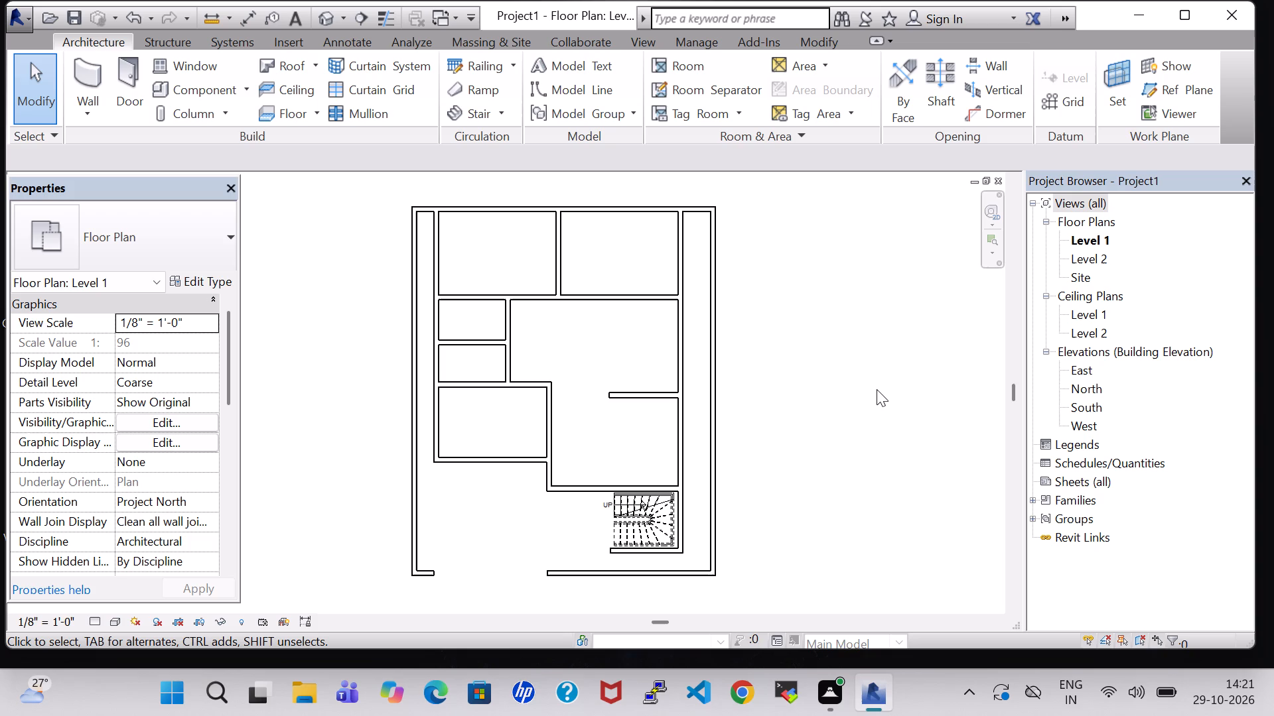
Begin duplicating the Generic - 8" type of the wall between the two top rooms.
left_click(566, 233)
left_click(213, 276)
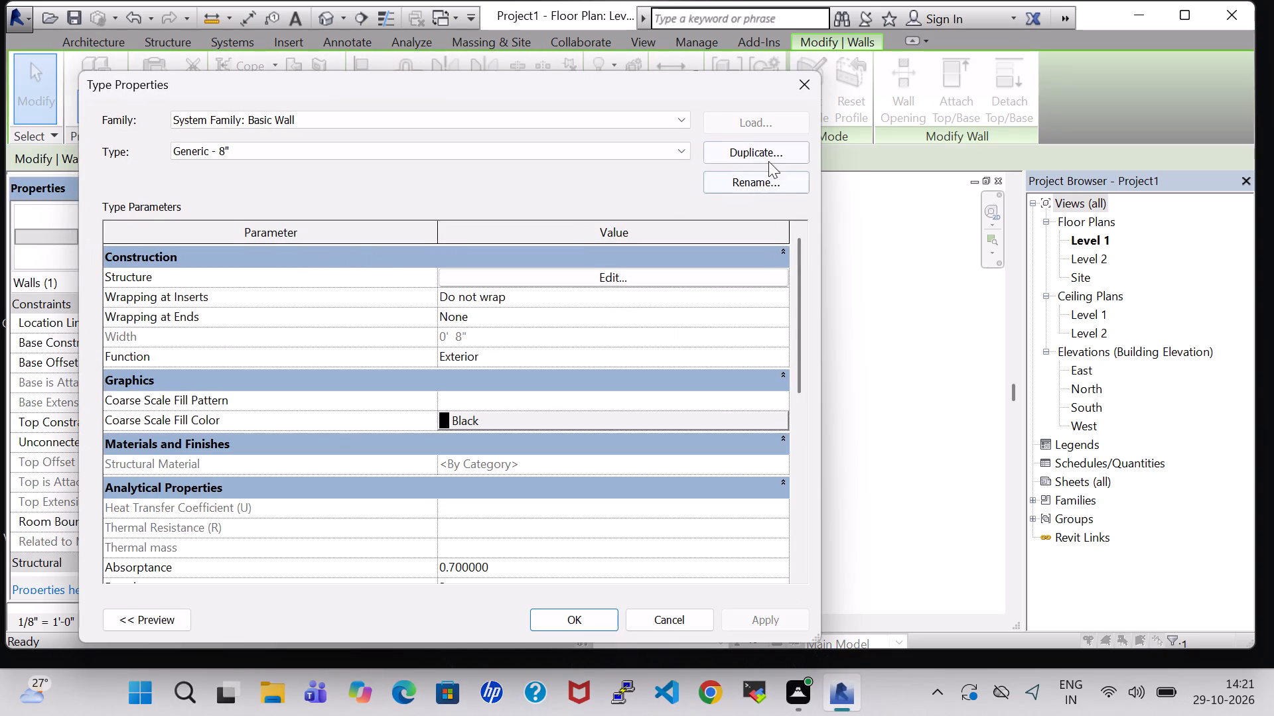
left_click(754, 147)
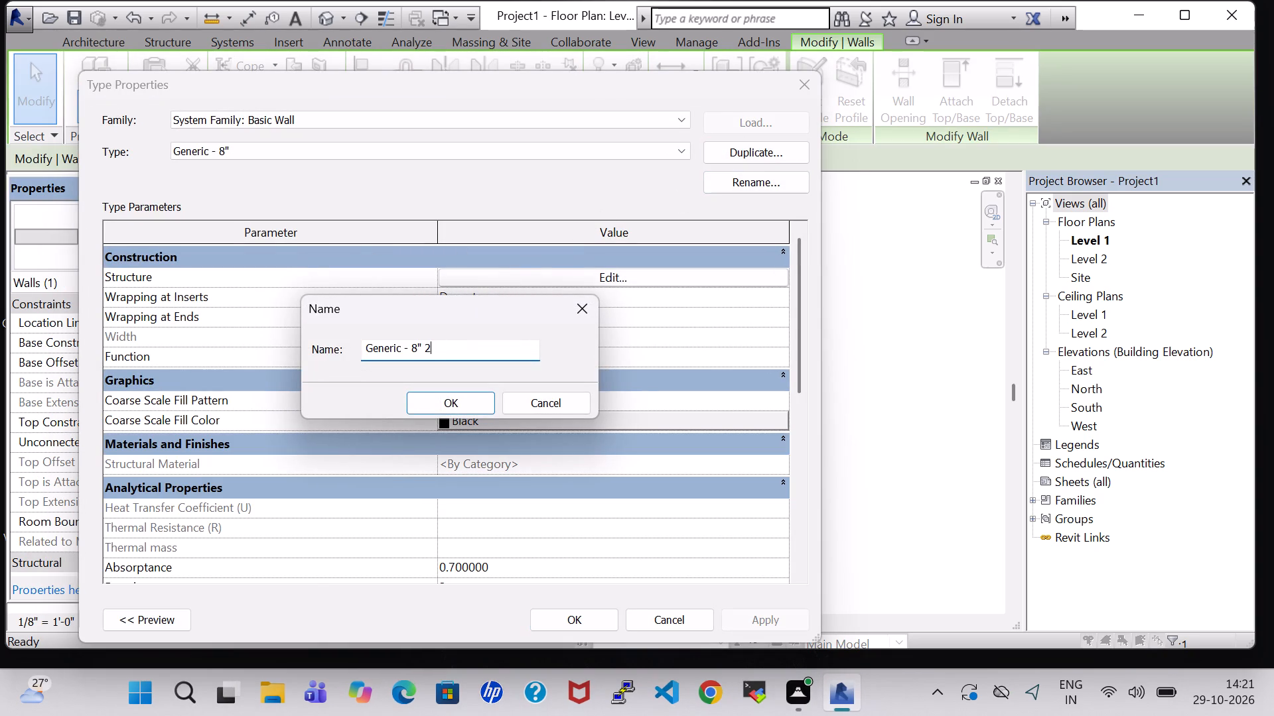
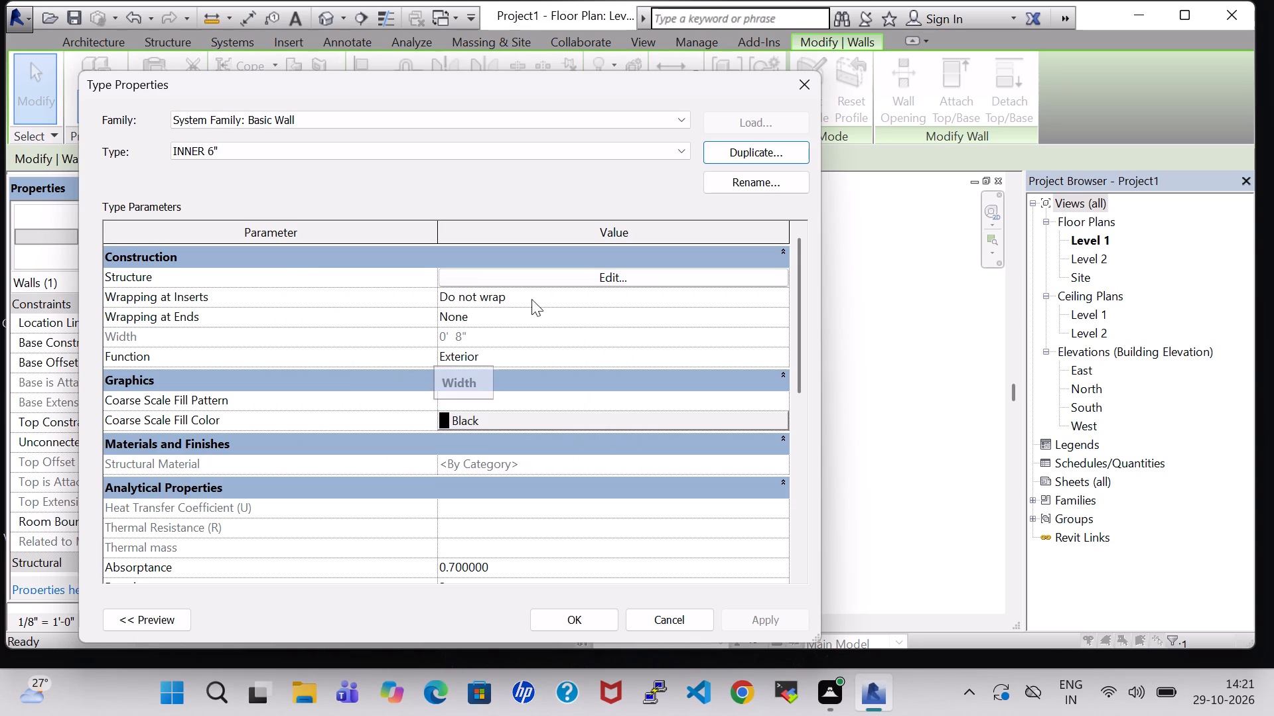
Open the layer structure of the INNER 6" wall type for editing.
left_click(653, 276)
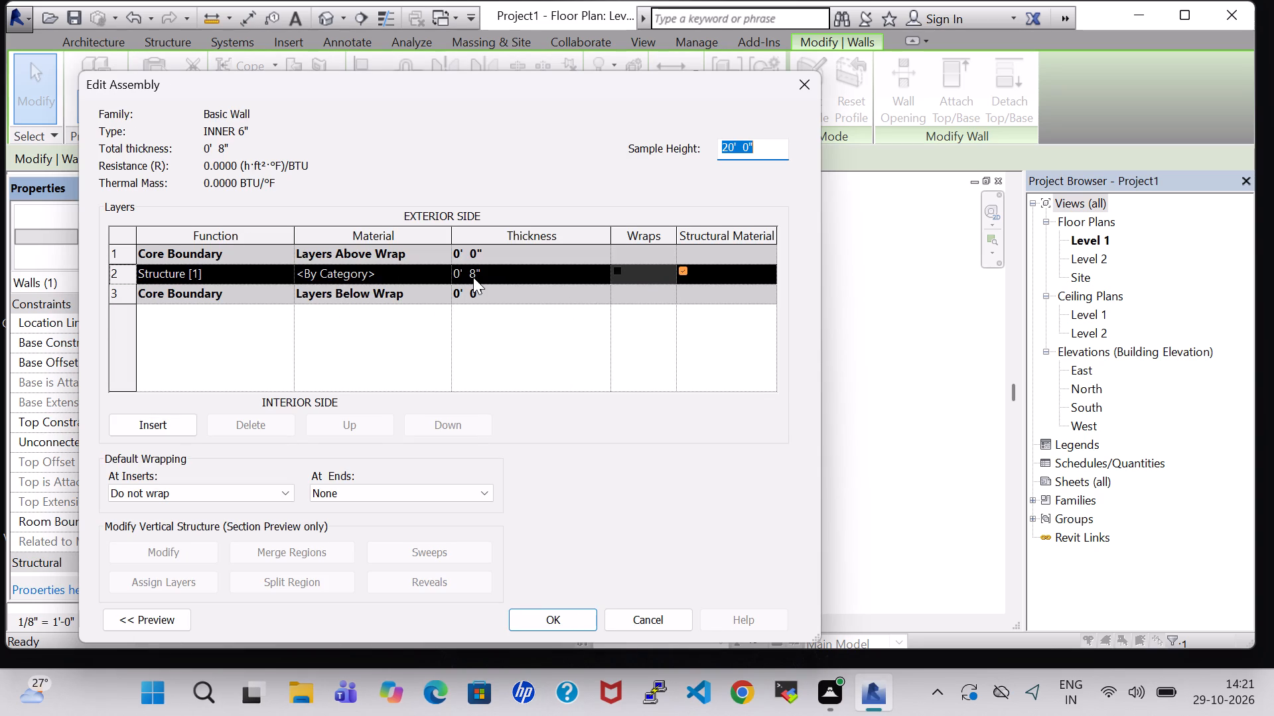
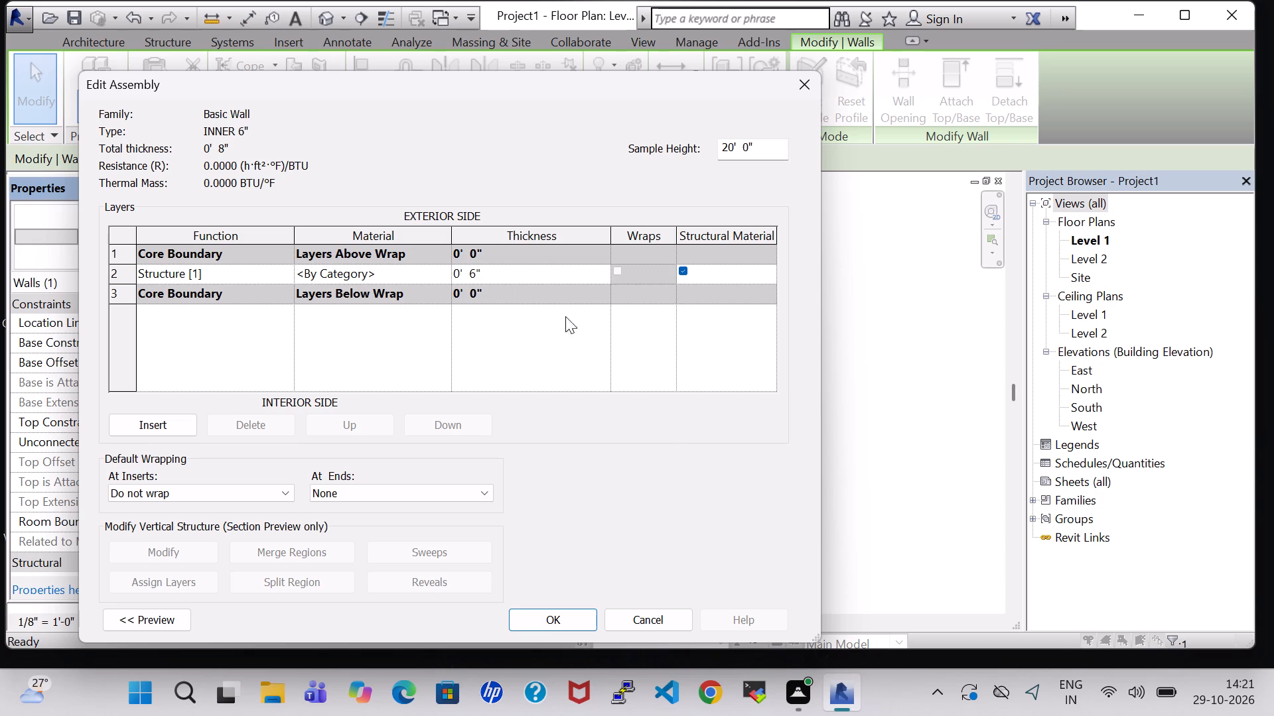
Apply the 0' 6" structure layer thickness to the INNER 6" wall type.
left_click(583, 605)
left_click(578, 621)
left_click(578, 621)
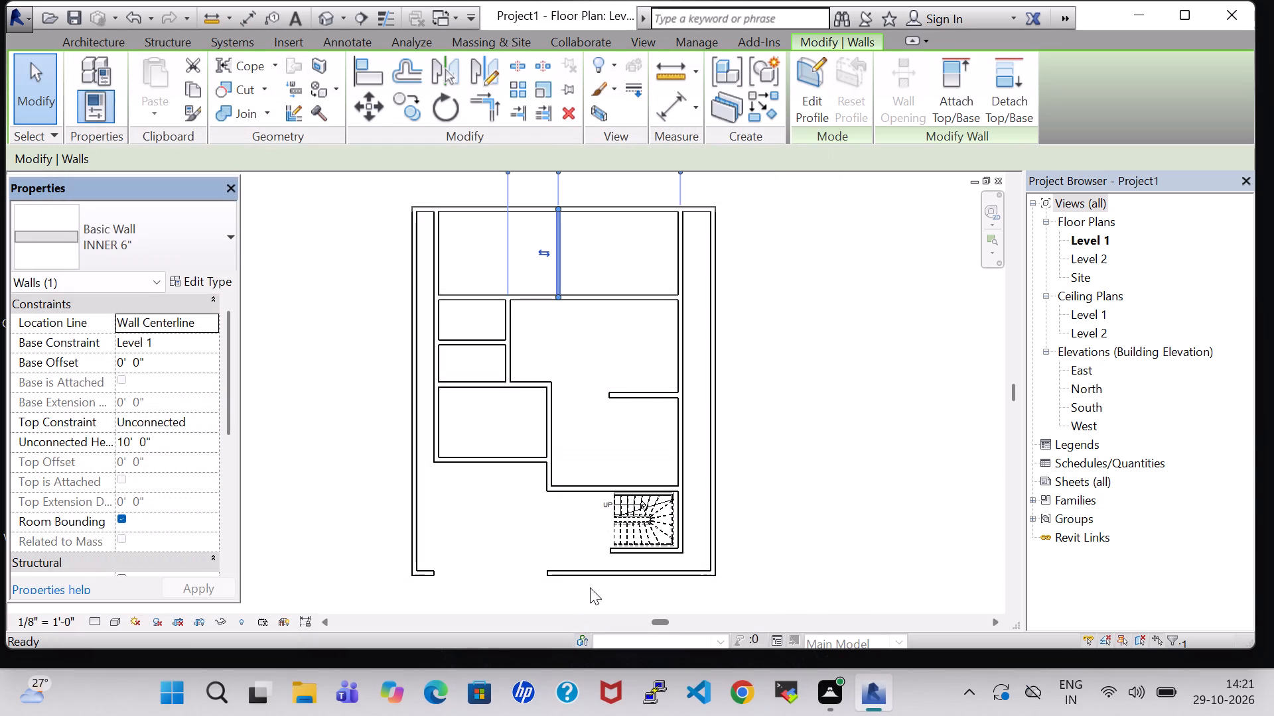
Change the two long north-south walls just inside the east and west outer walls to the INNER 6" type.
left_click(685, 267)
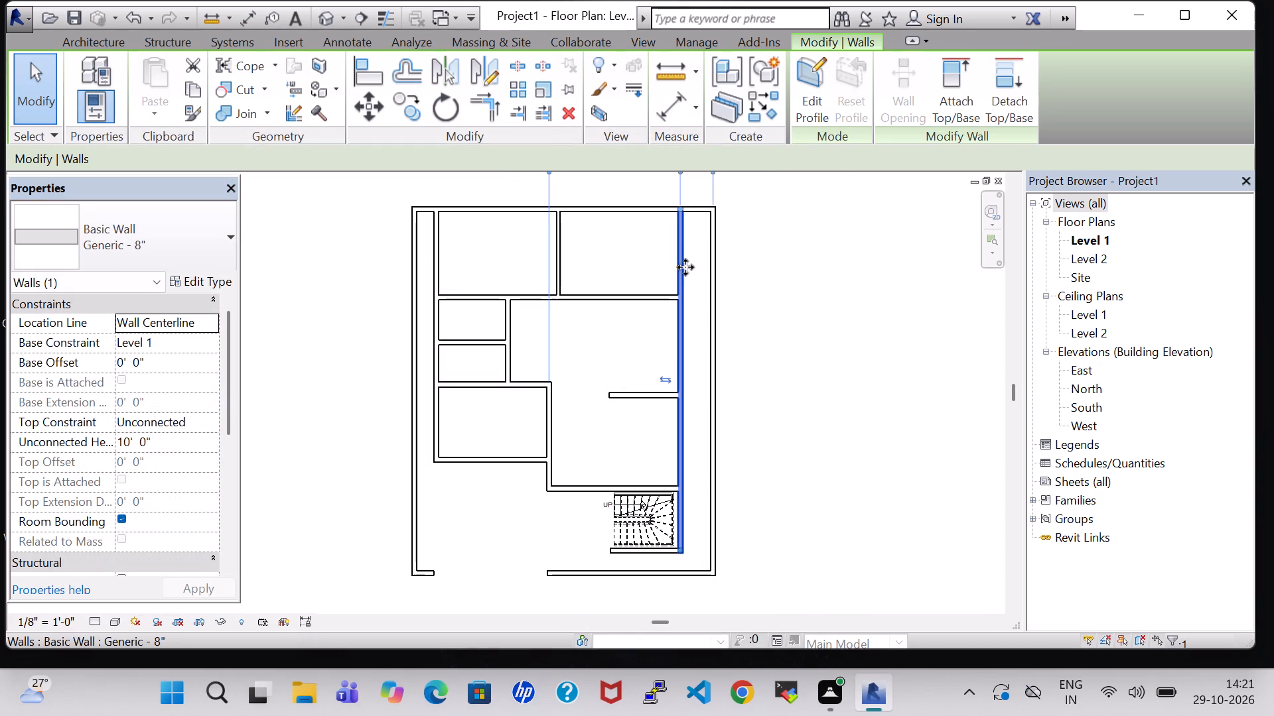
left_click(218, 235)
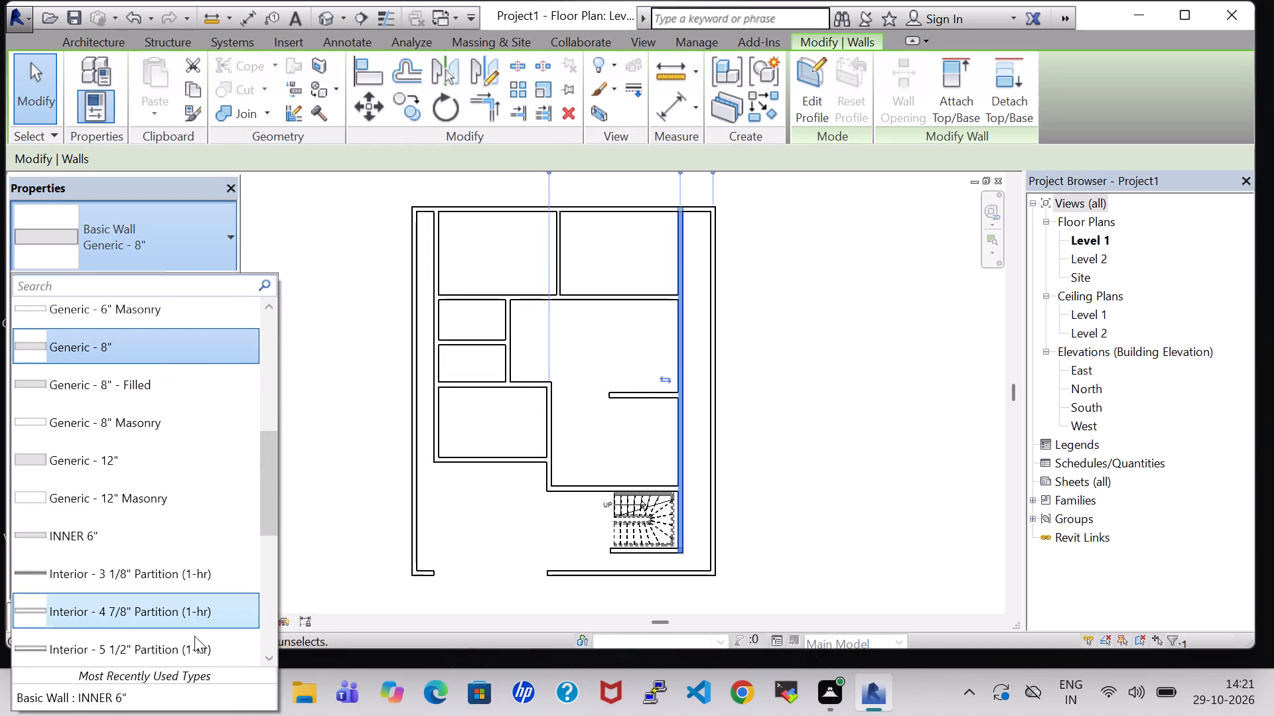
left_click(194, 689)
left_click(437, 277)
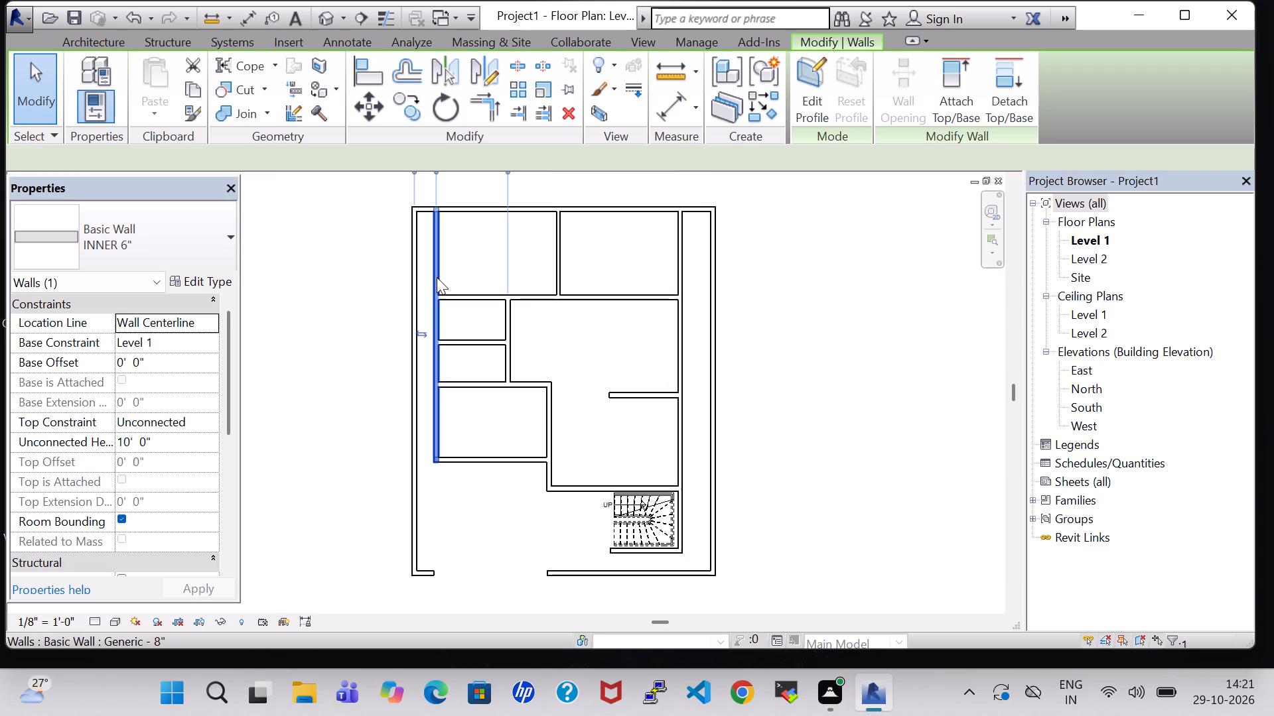
left_click(141, 200)
left_click(149, 233)
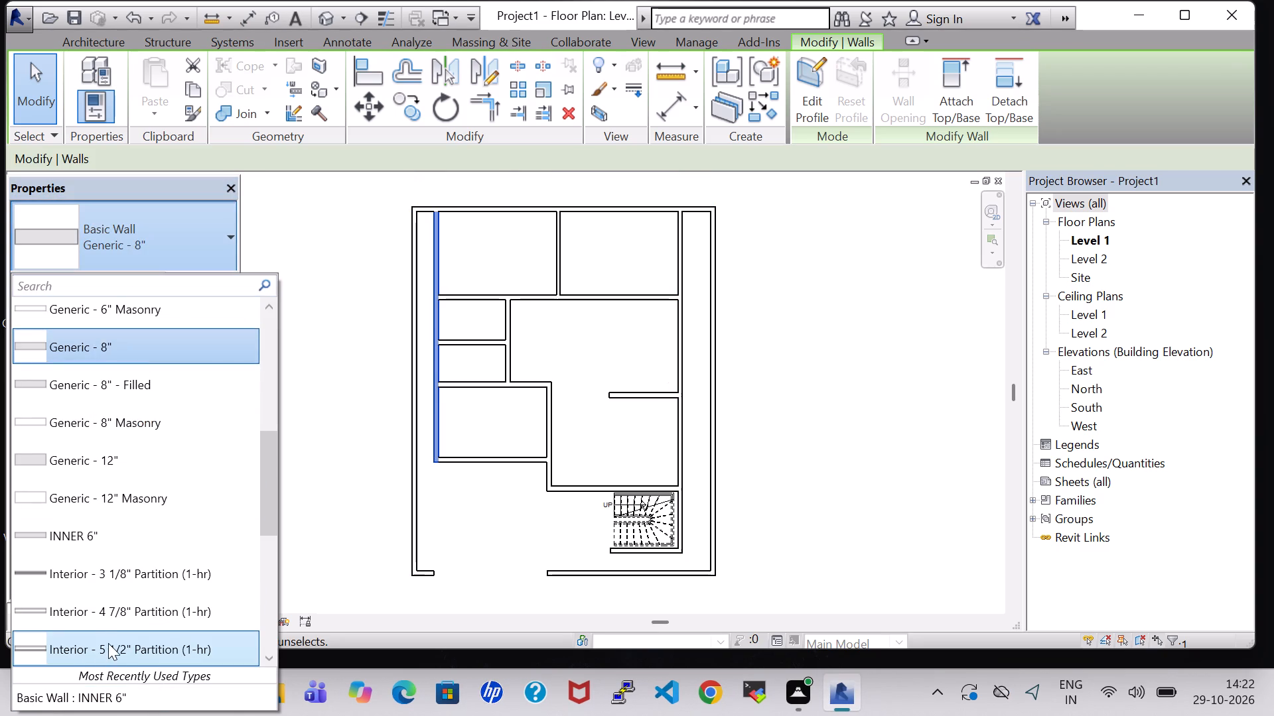
left_click(56, 697)
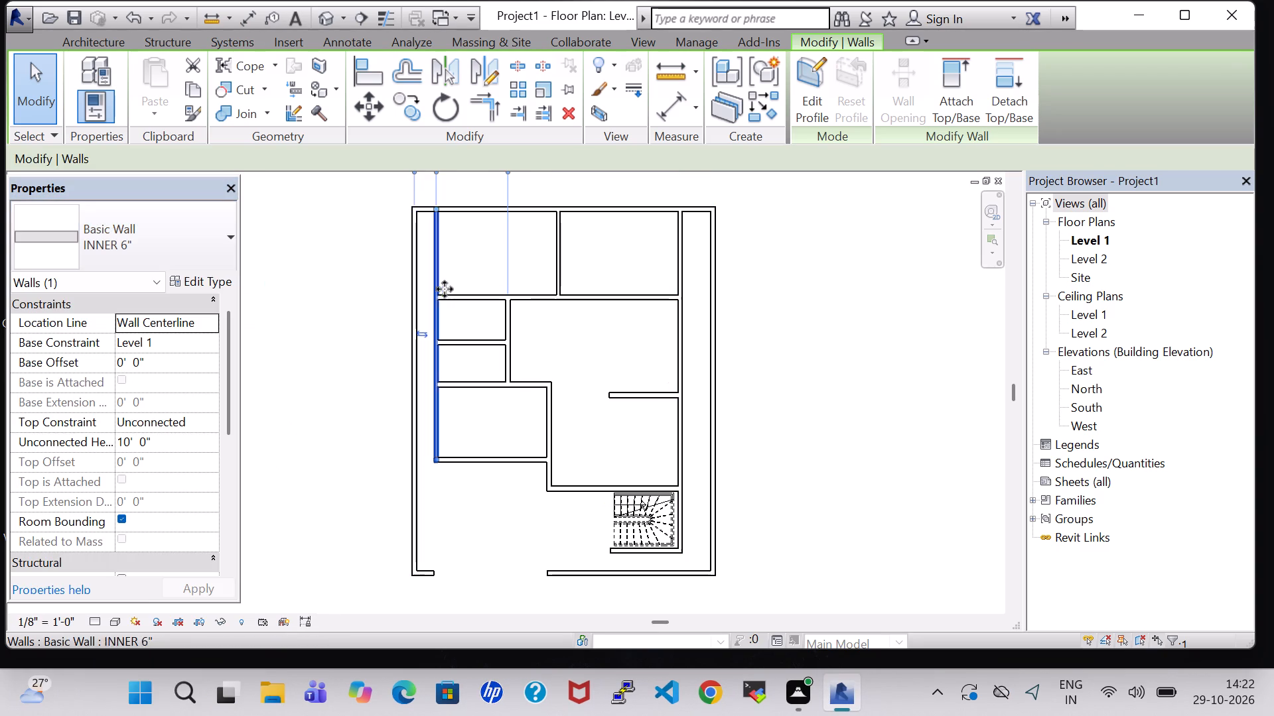
Change the long wall south of the two top rooms and the two small rooms' dividing and east walls to INNER 6".
left_click(470, 294)
left_click(154, 242)
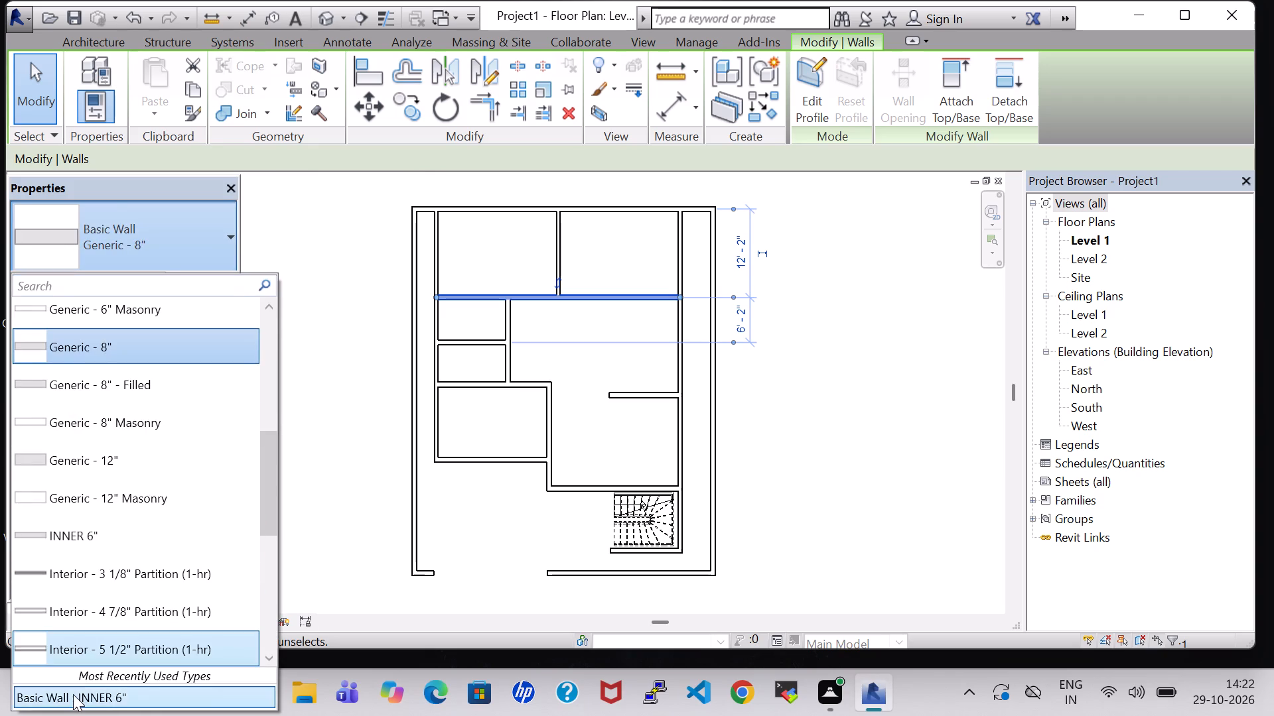
left_click(73, 694)
left_click(463, 336)
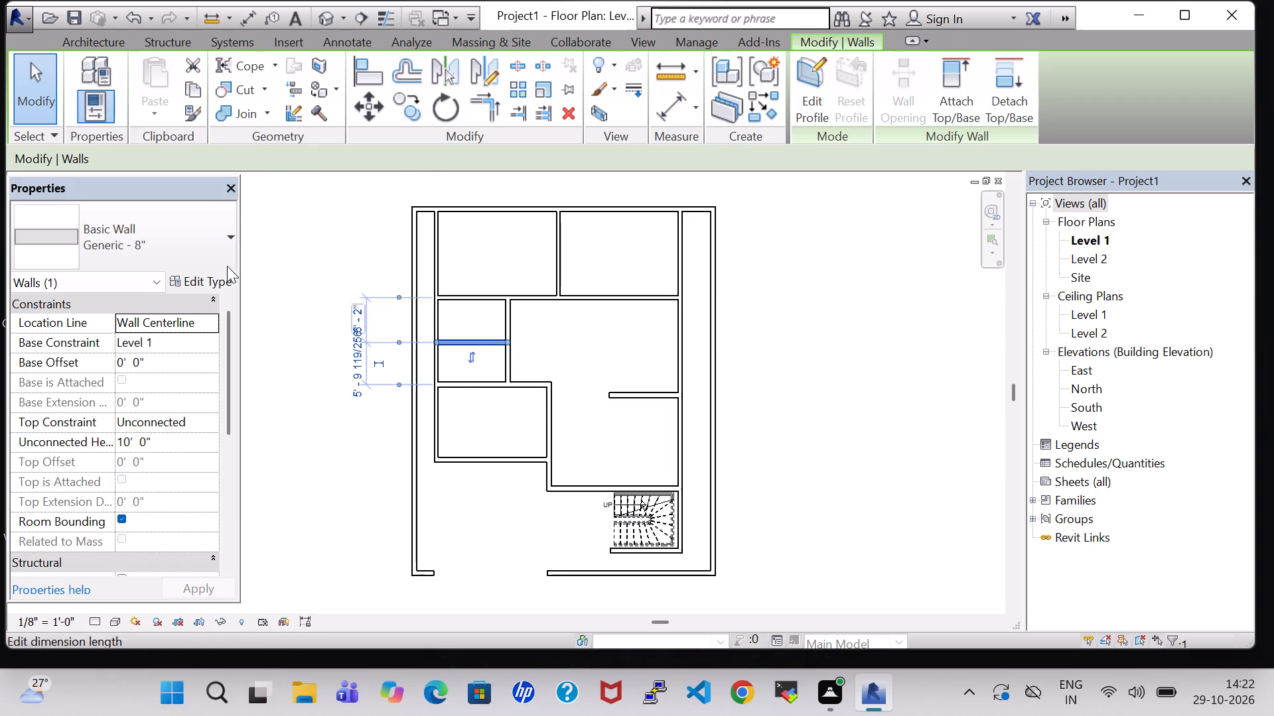
left_click(208, 257)
left_click(121, 699)
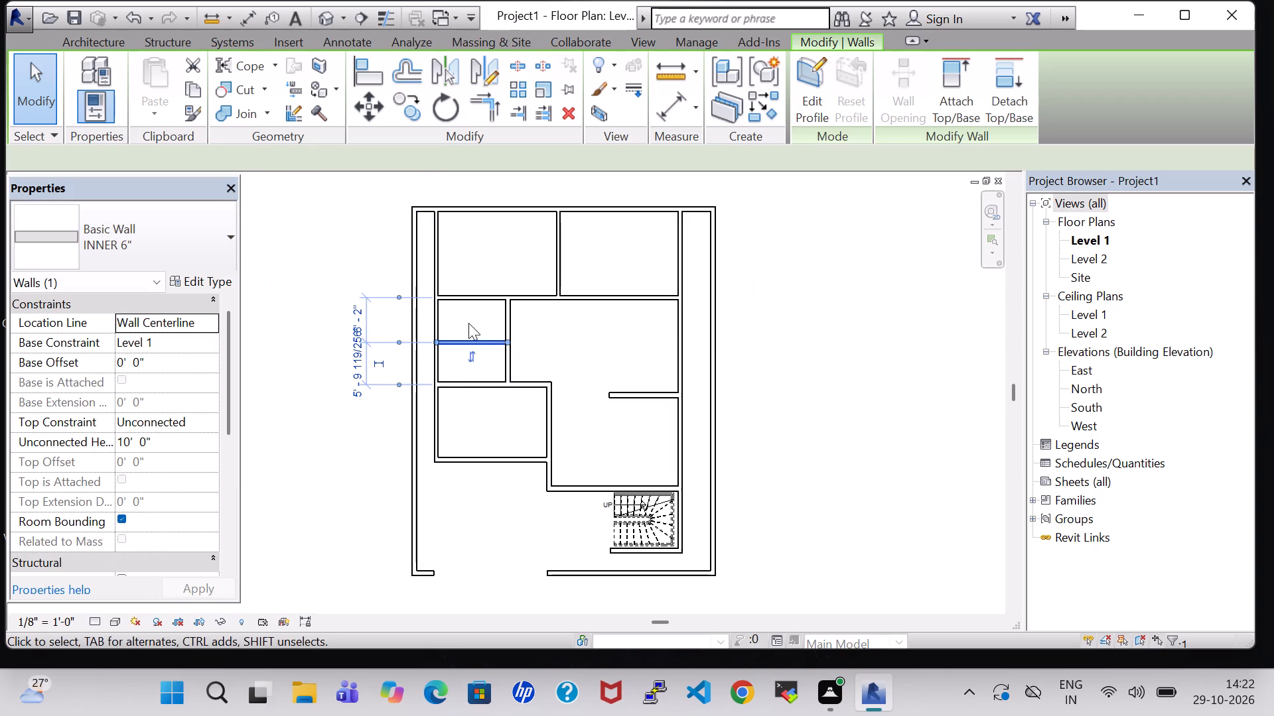
left_click(499, 321)
left_click(133, 227)
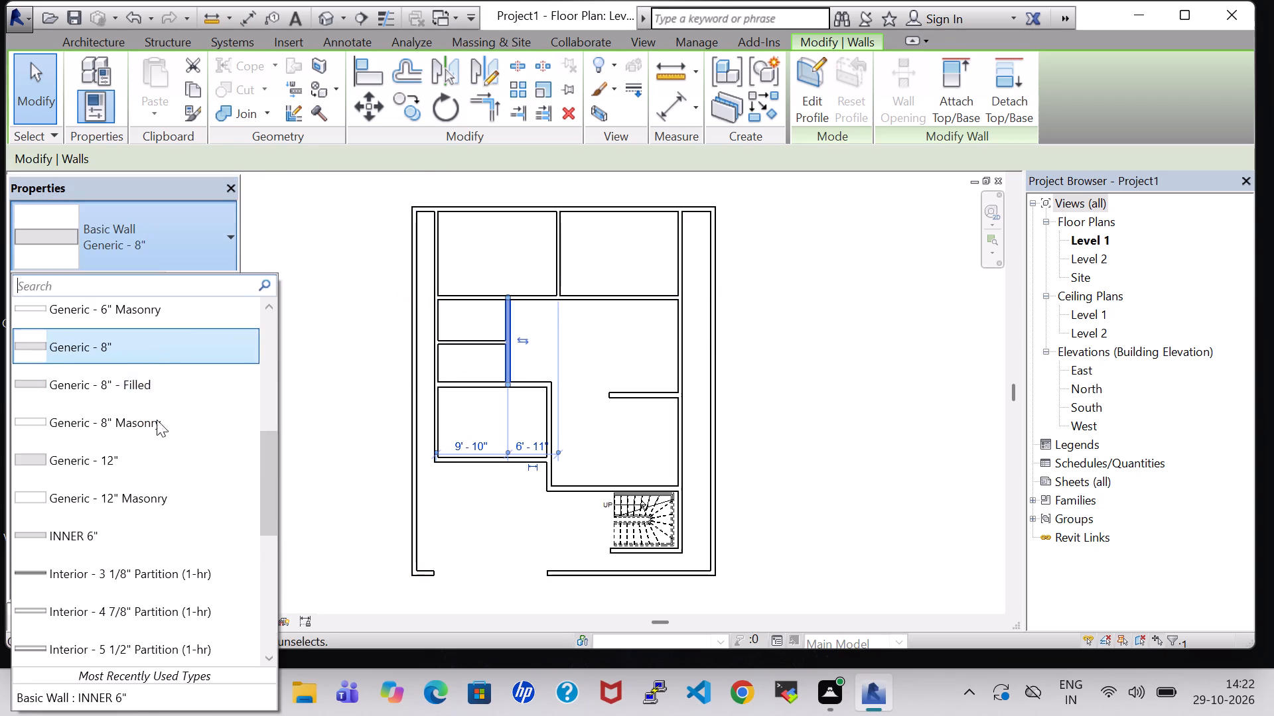
left_click(173, 698)
Change the north, east and south walls of the room below the two small rooms to the INNER 6" type.
left_click(489, 382)
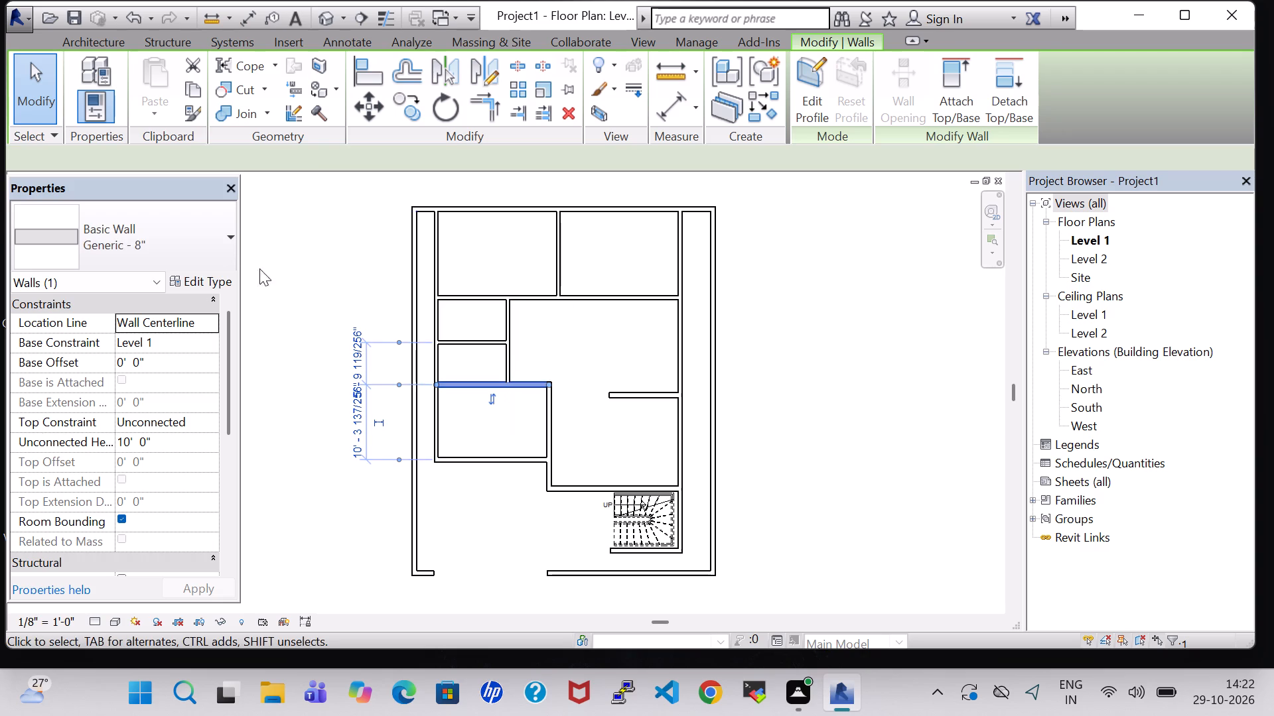
left_click(229, 247)
left_click(135, 698)
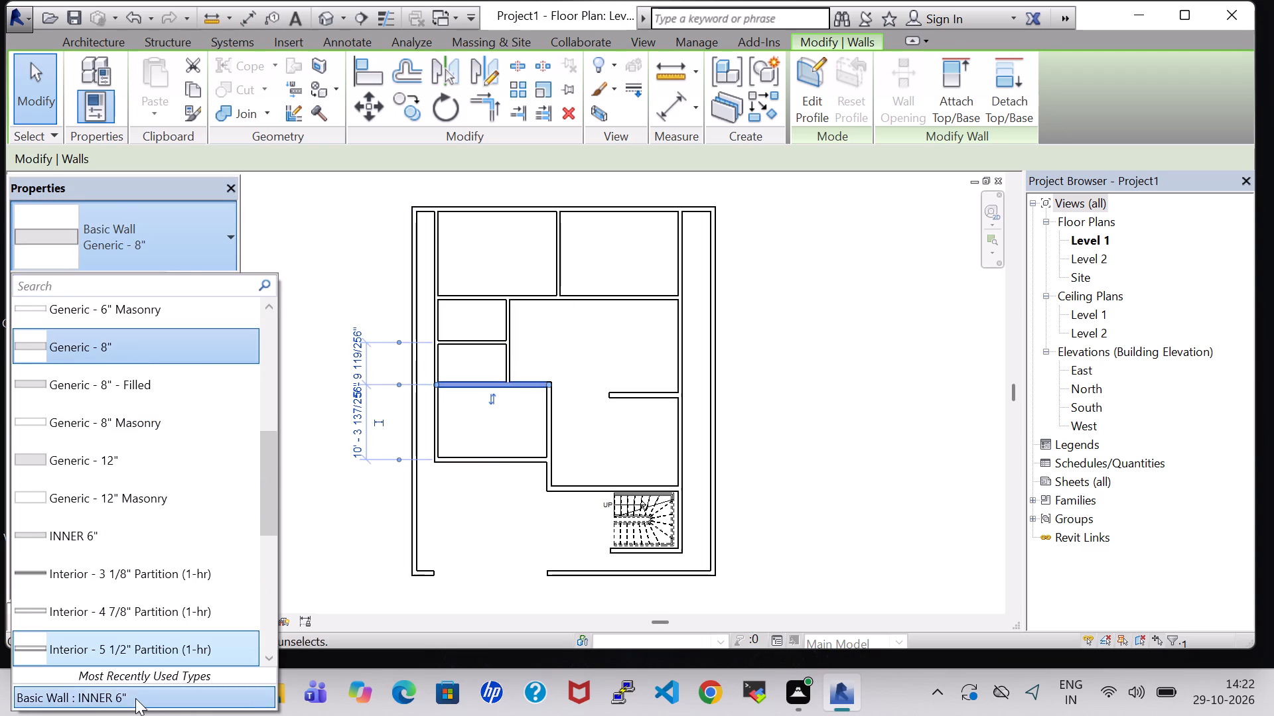
left_click(545, 425)
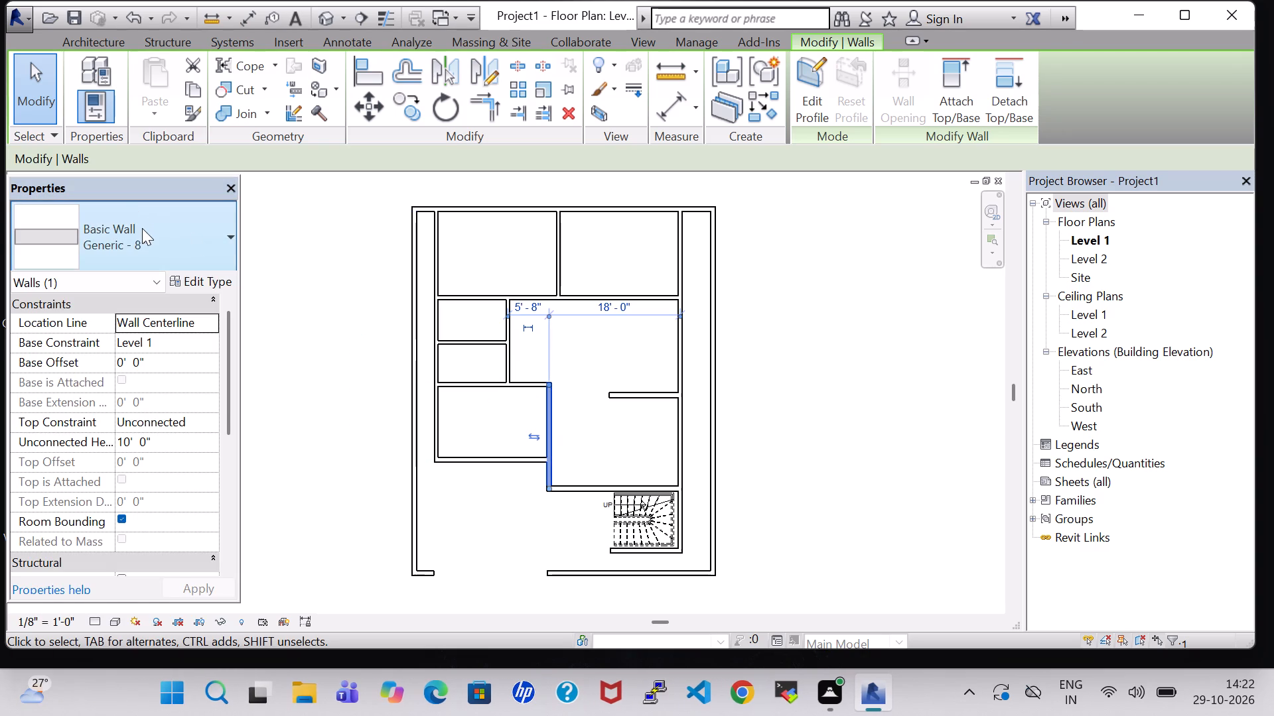
left_click(142, 228)
left_click(131, 700)
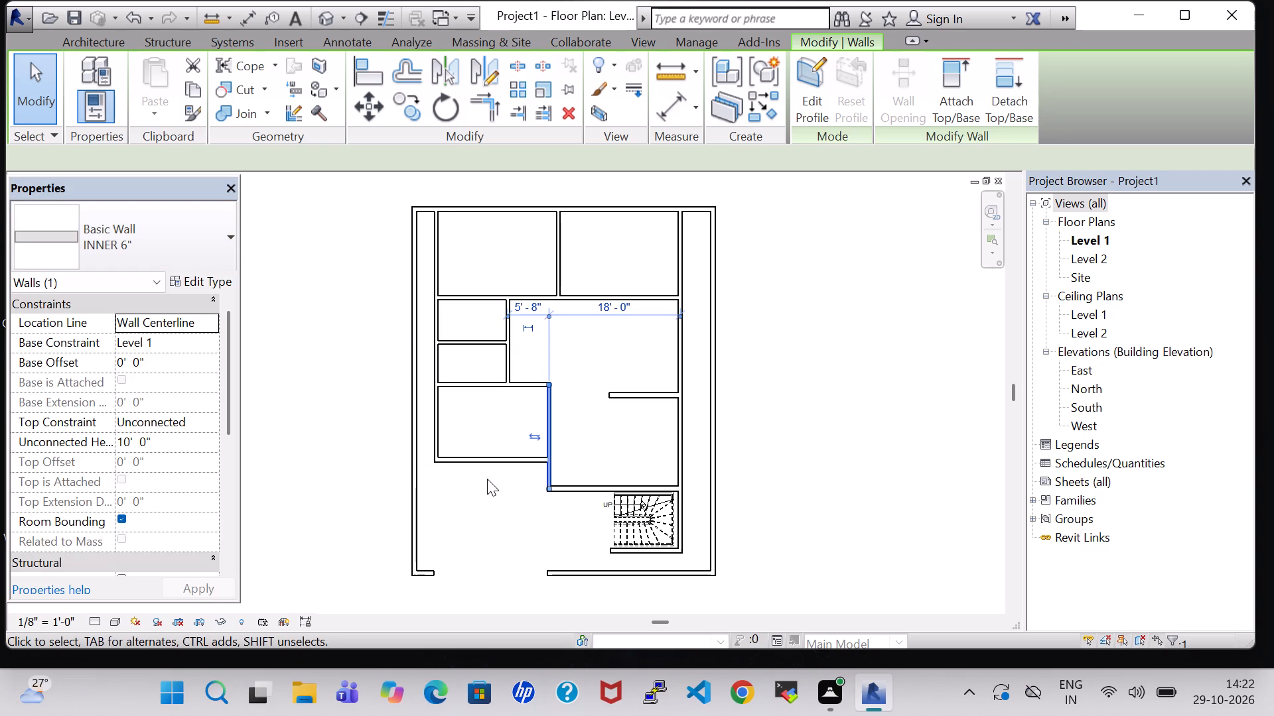
left_click(490, 462)
left_click(148, 248)
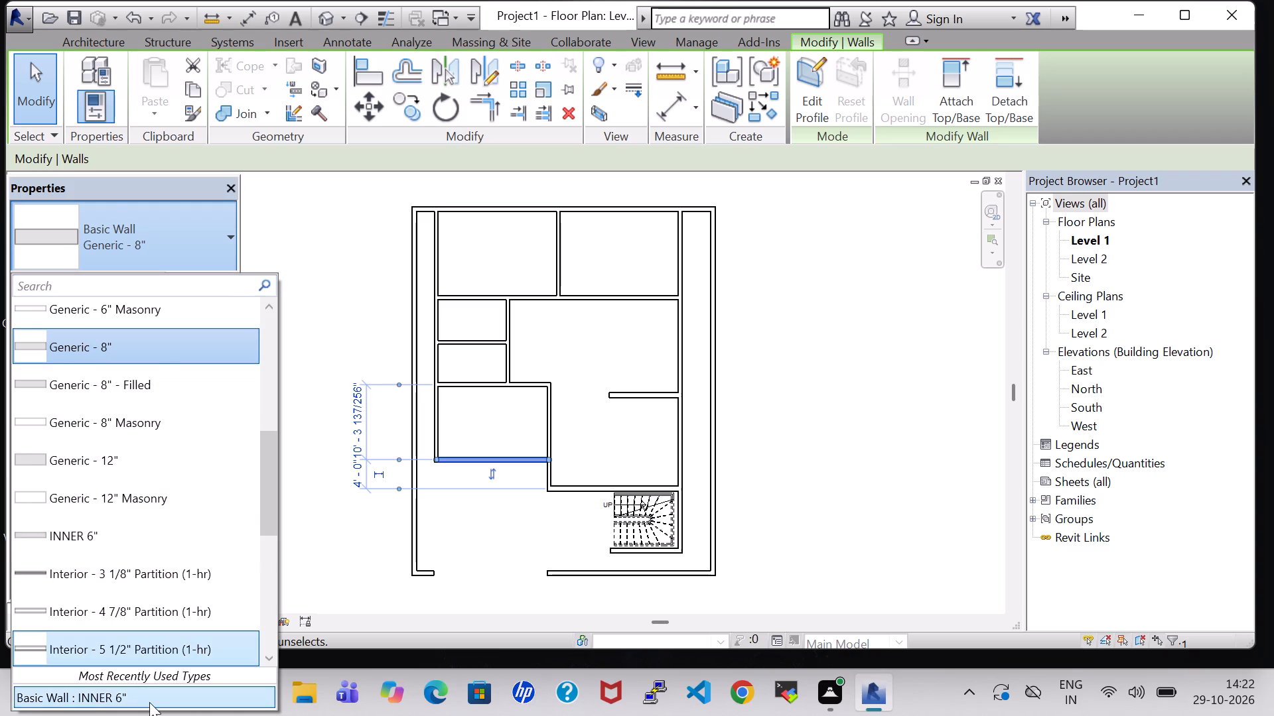
left_click(149, 703)
Change the short stub partition and the walls directly north and south of the winder stair to INNER 6".
left_click(622, 397)
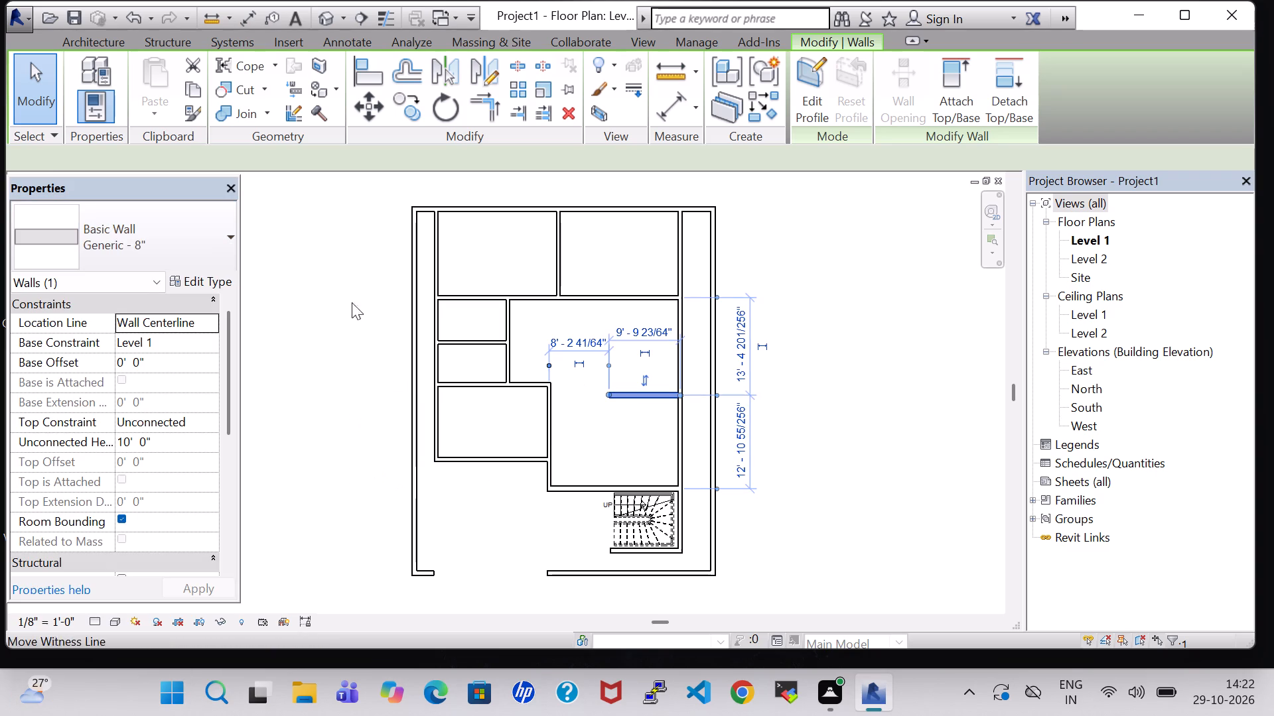
left_click(138, 242)
left_click(139, 697)
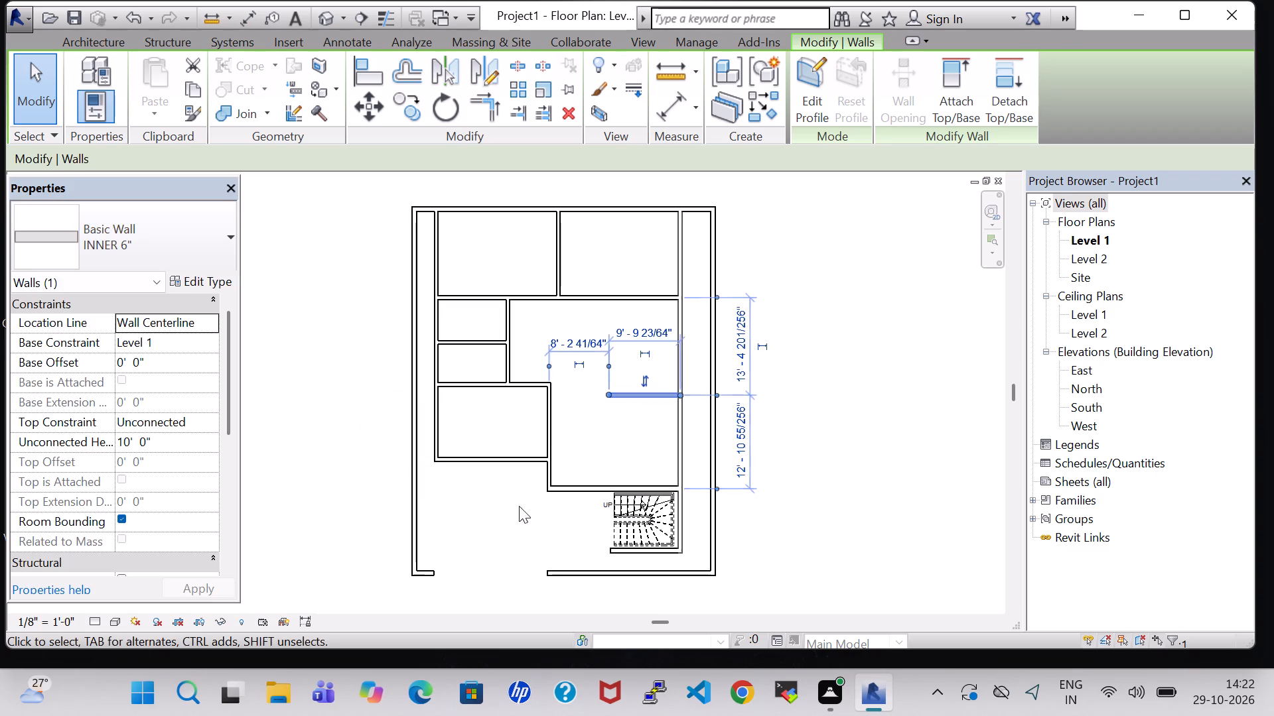
left_click(569, 494)
left_click(94, 242)
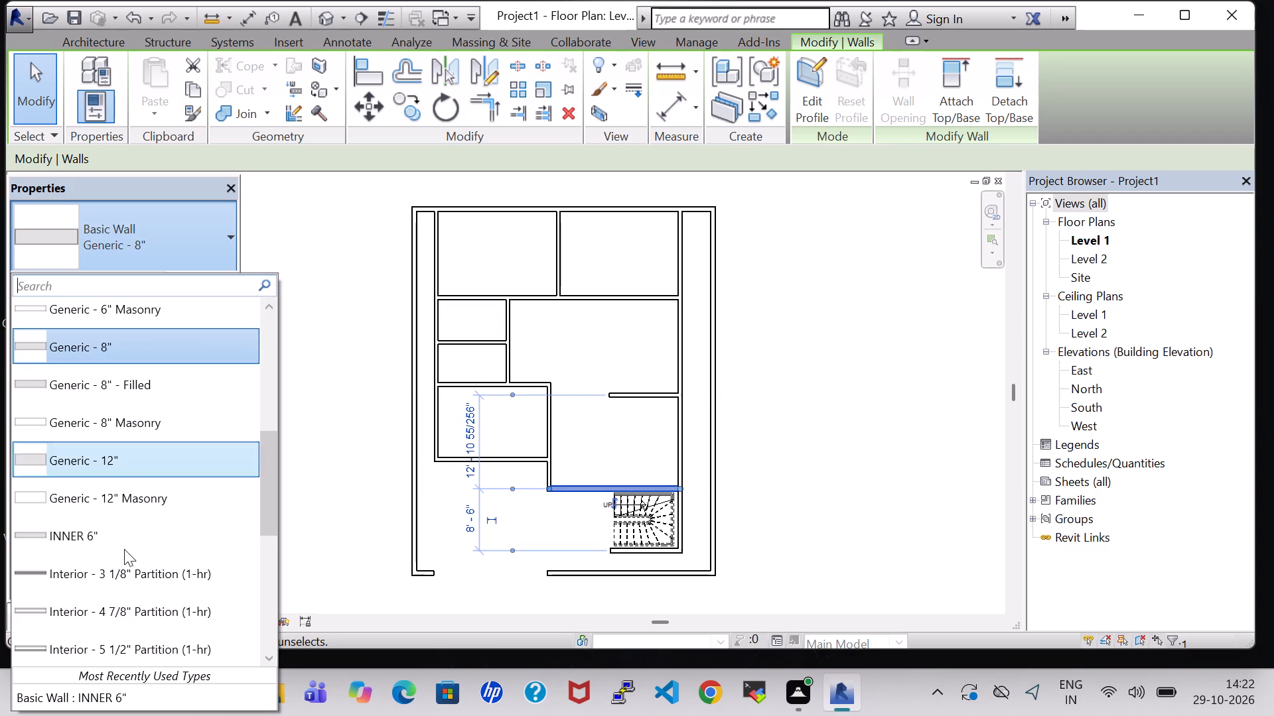
left_click(145, 703)
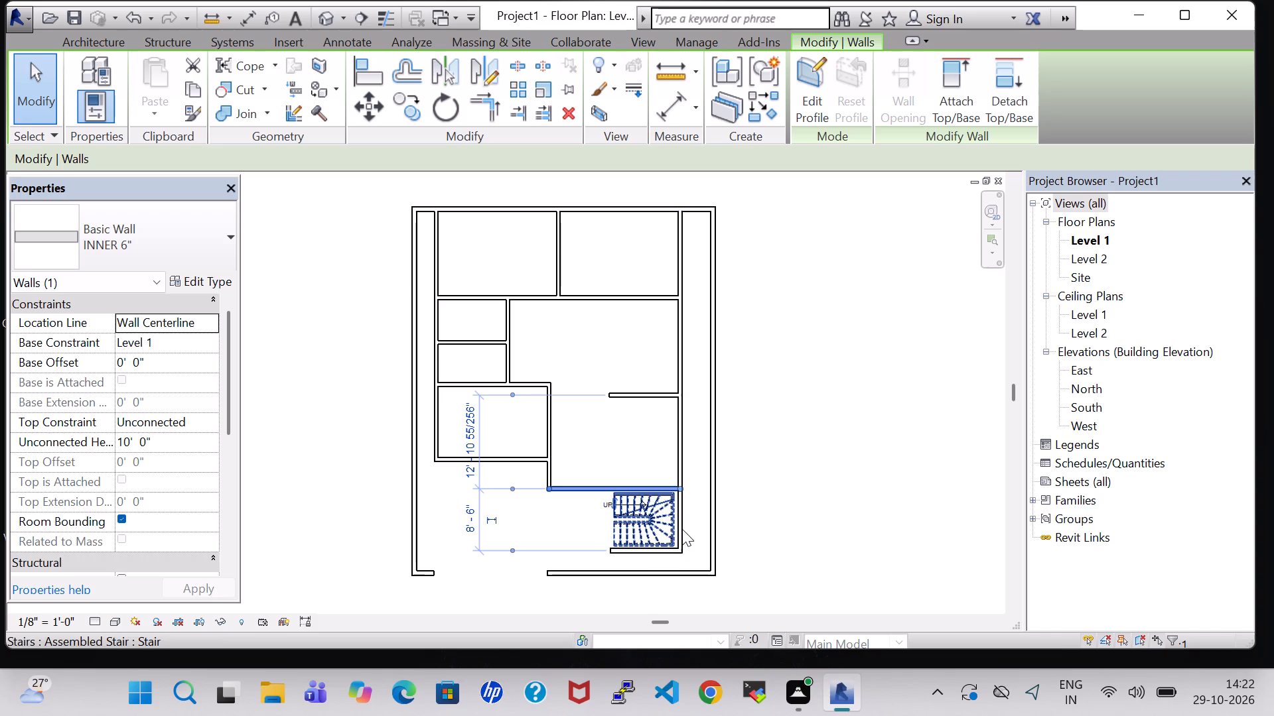
scroll(630, 552, "up", 5)
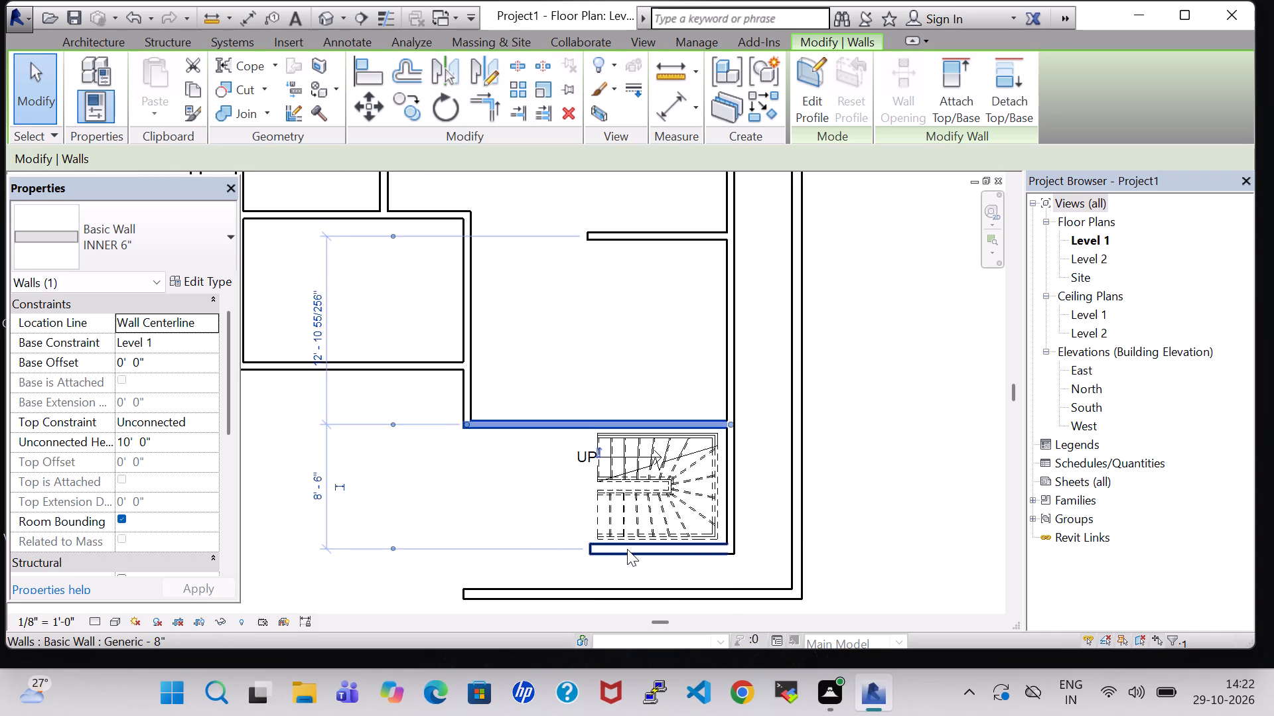
left_click(627, 549)
left_click(172, 223)
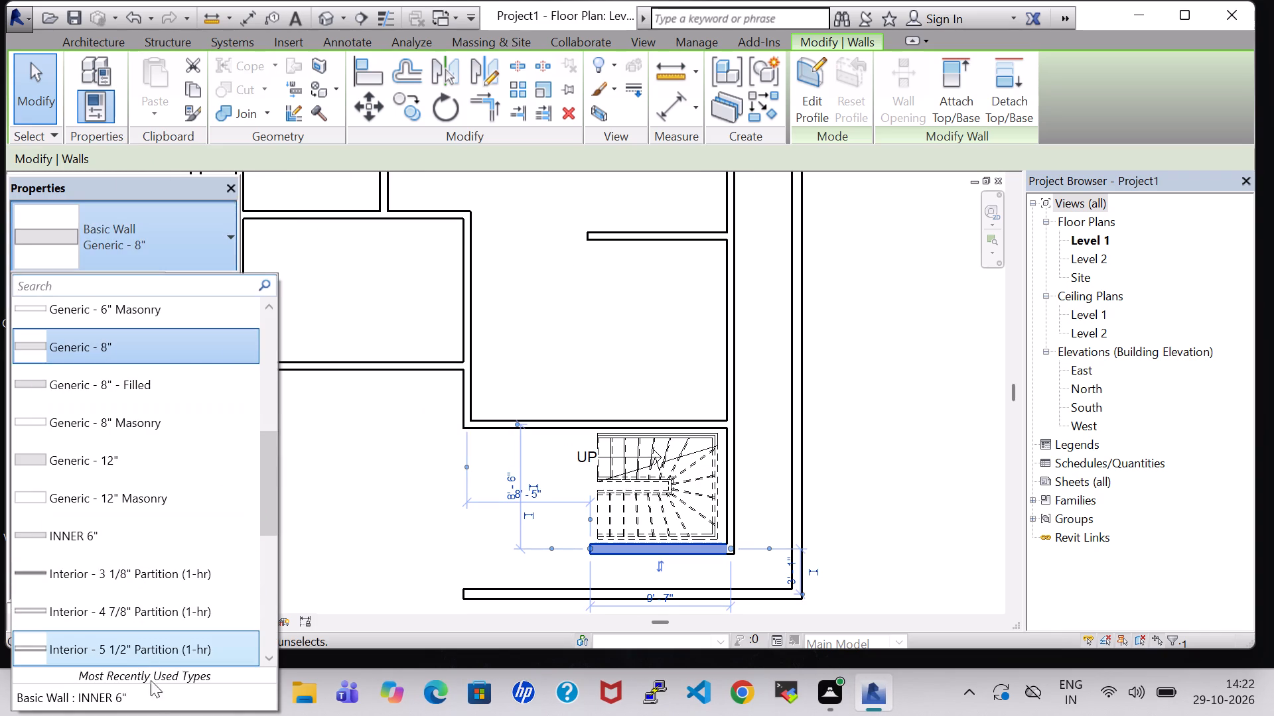
left_click(151, 699)
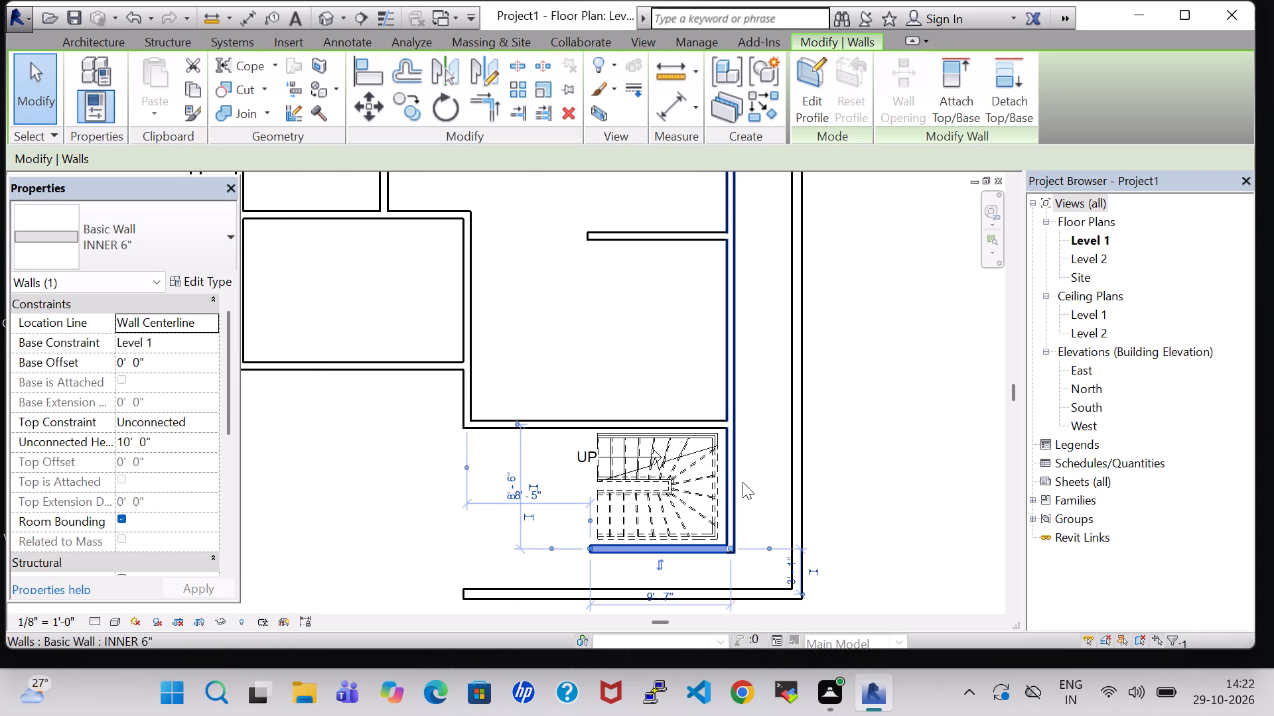
left_click(732, 483)
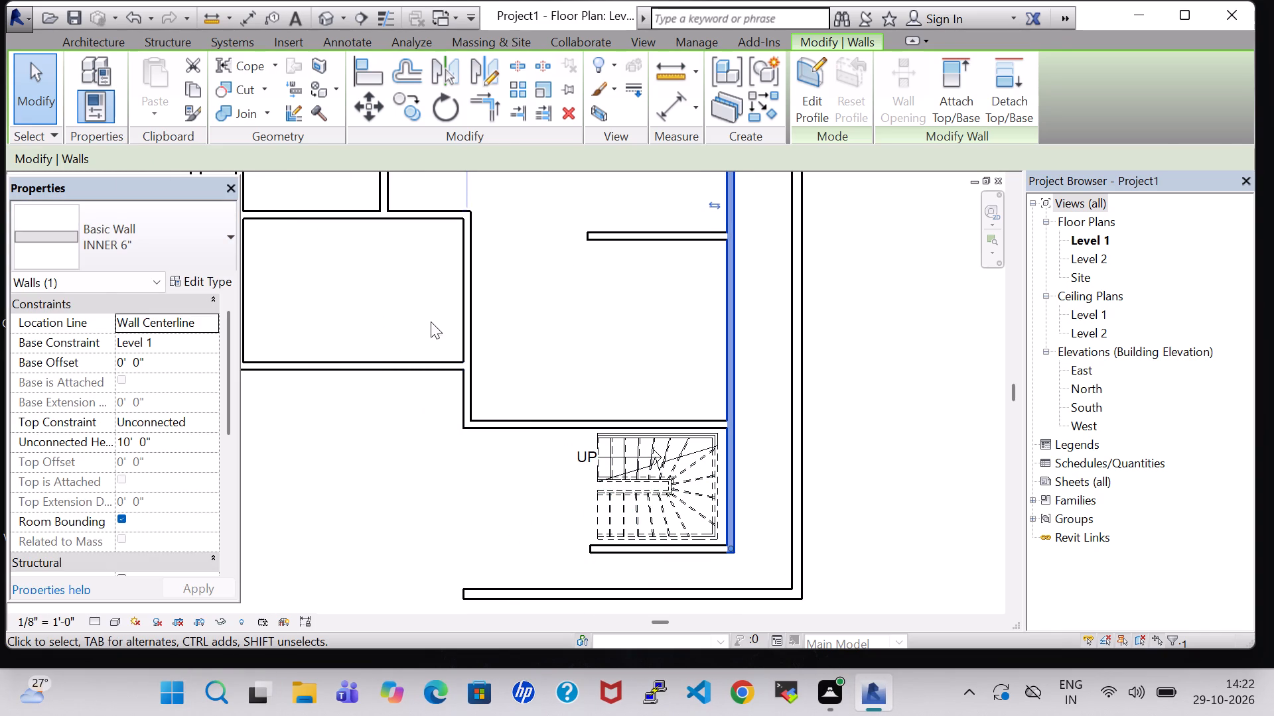
left_click(677, 308)
Start the Door command for placing doors in the Level 1 plan.
scroll(662, 308, "down", 2)
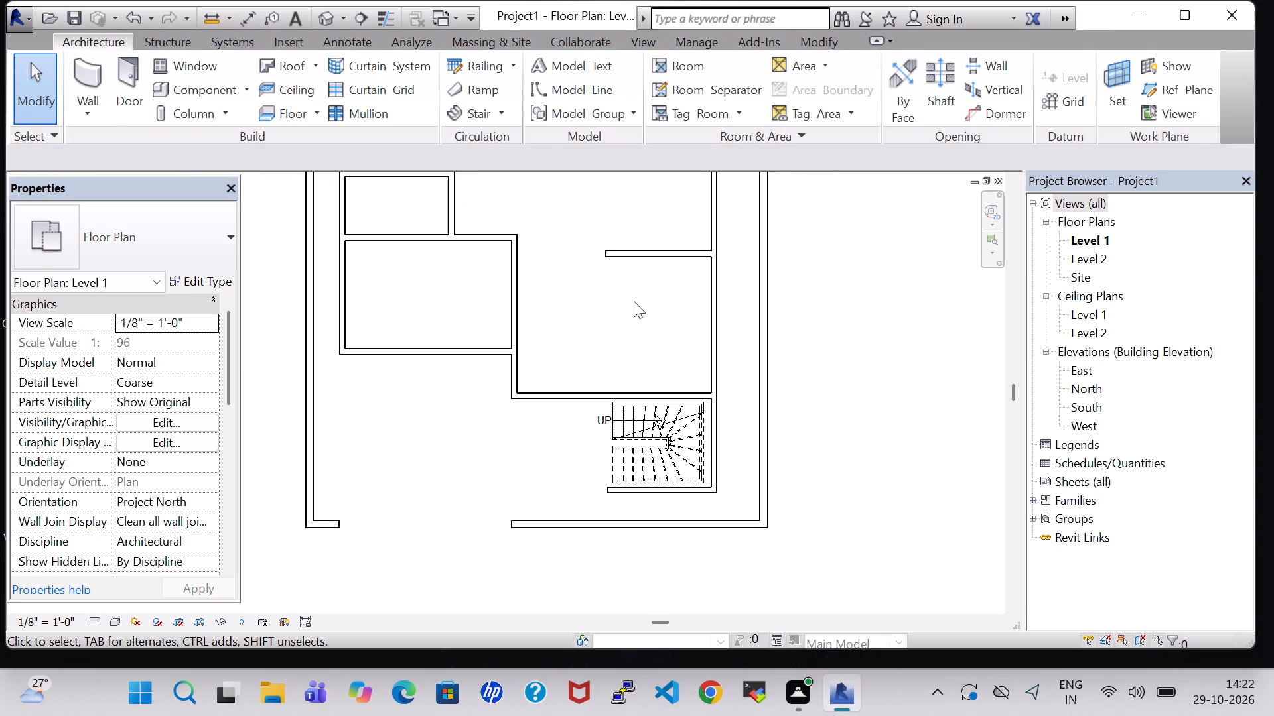
middle_click_drag(626, 298, 661, 400)
scroll(661, 400, "down", 3)
middle_click_drag(661, 400, 660, 412)
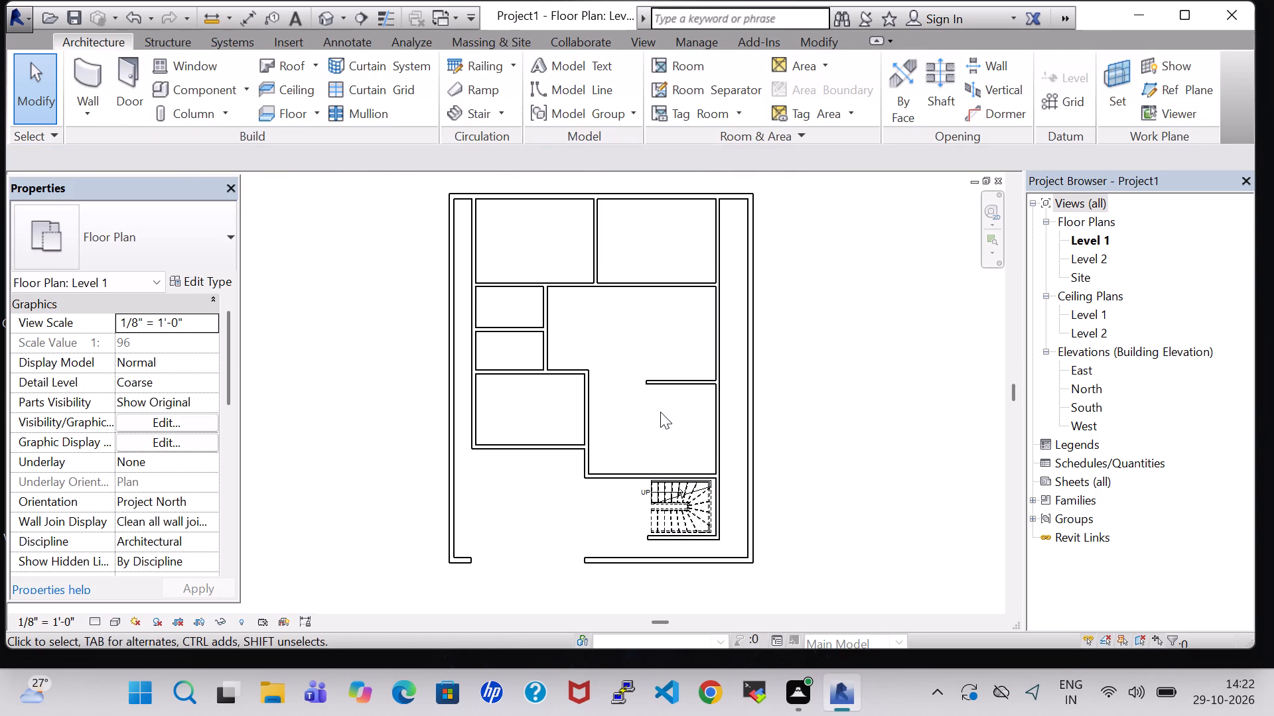
left_click(134, 82)
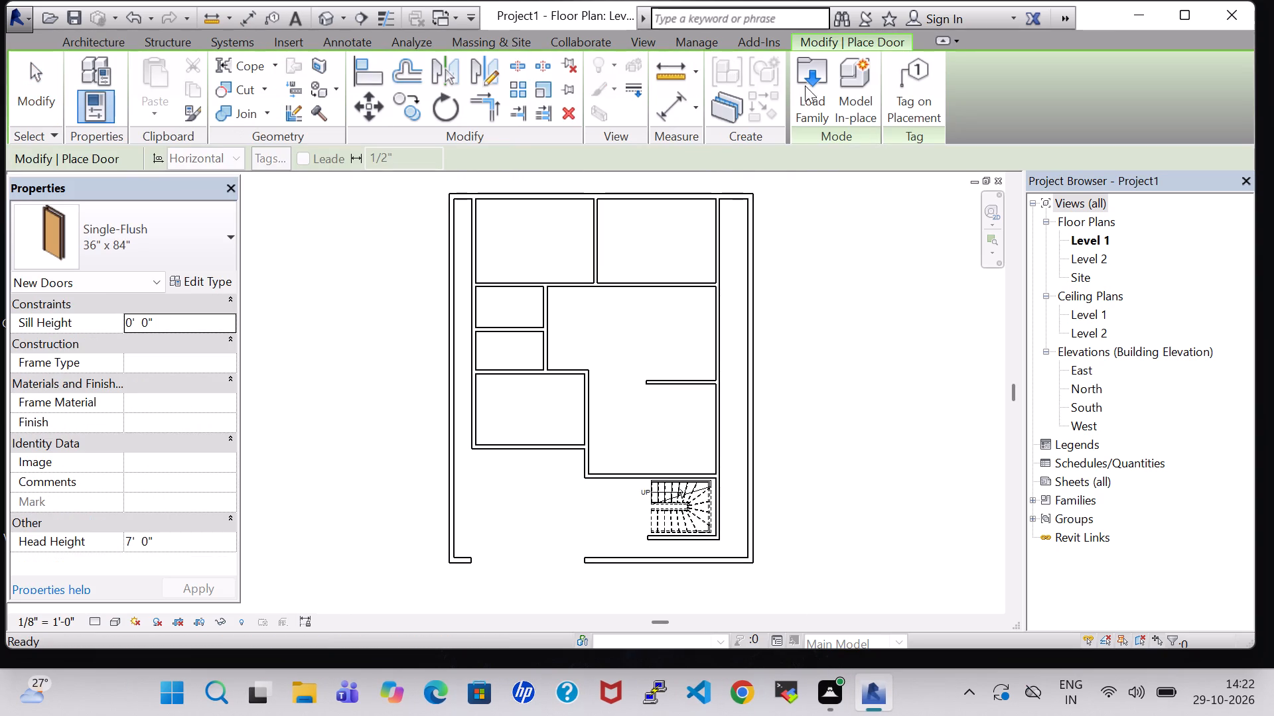
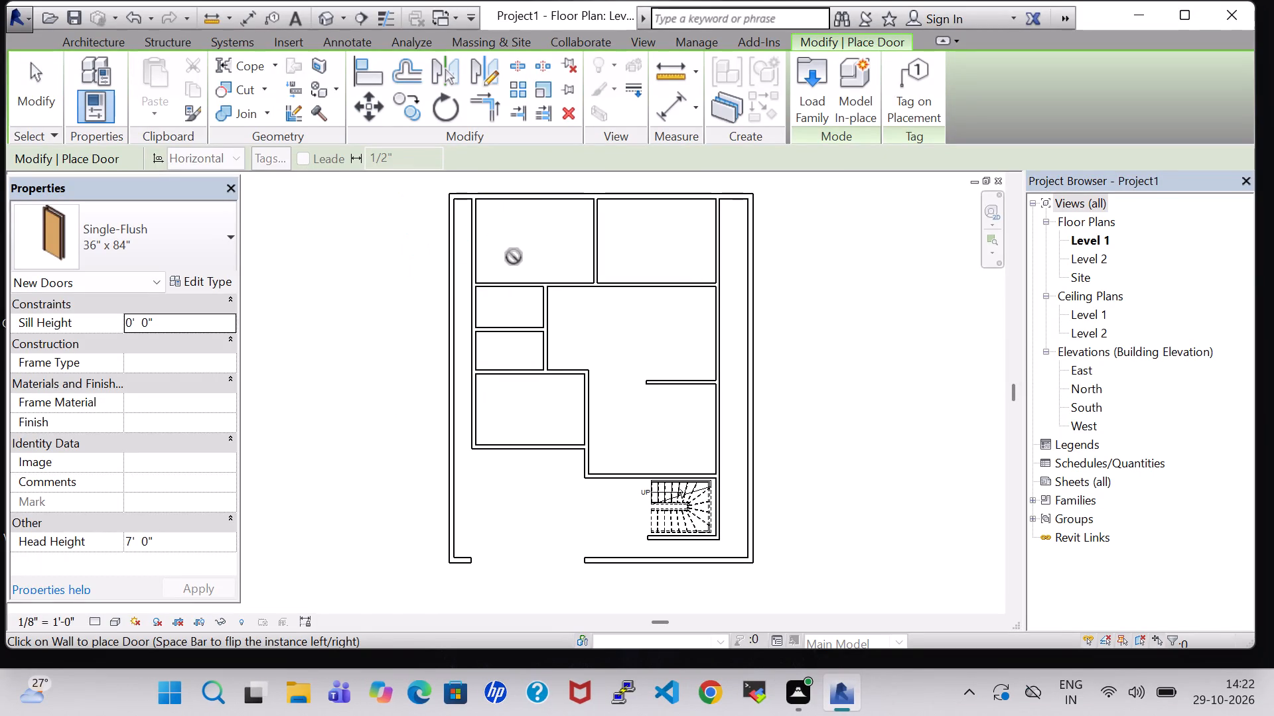
Place a Single-Flush 36" x 84" door in the northwest room's south wall near its east end, opening into that room, and nudge it east.
scroll(577, 282, "up", 4)
left_click(577, 282)
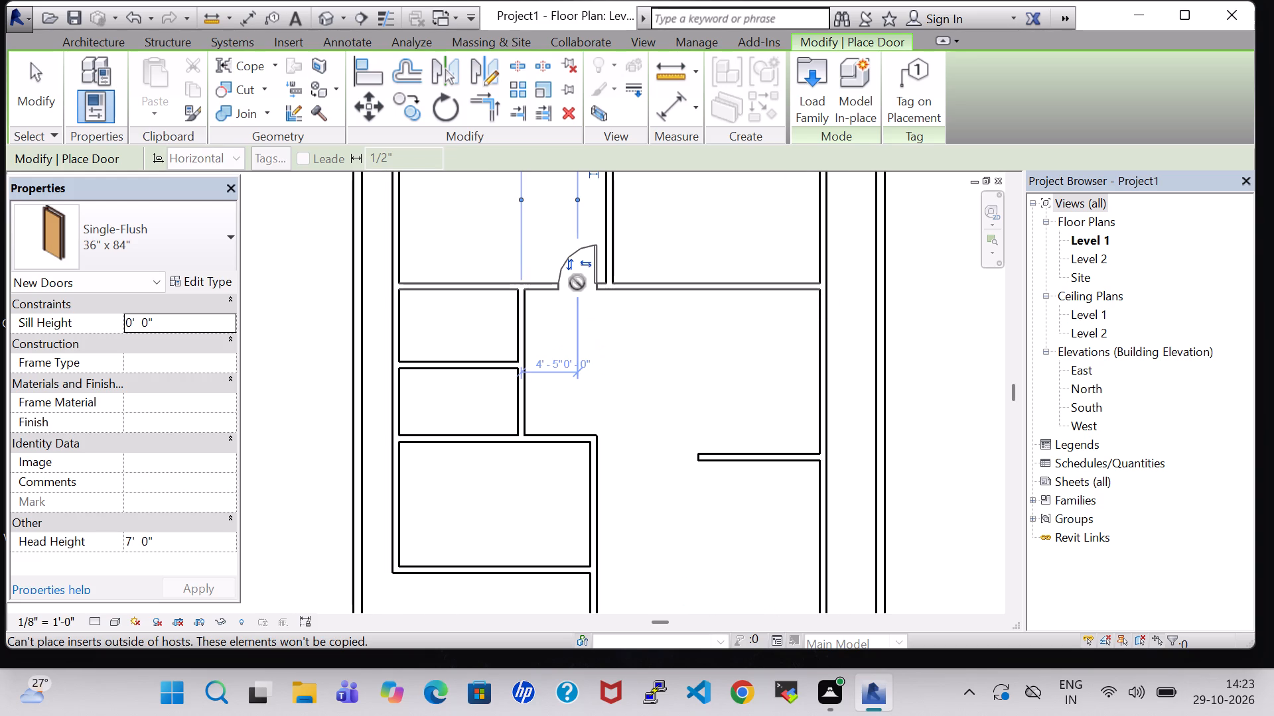
key("Escape")
key("Escape")
left_click(580, 272)
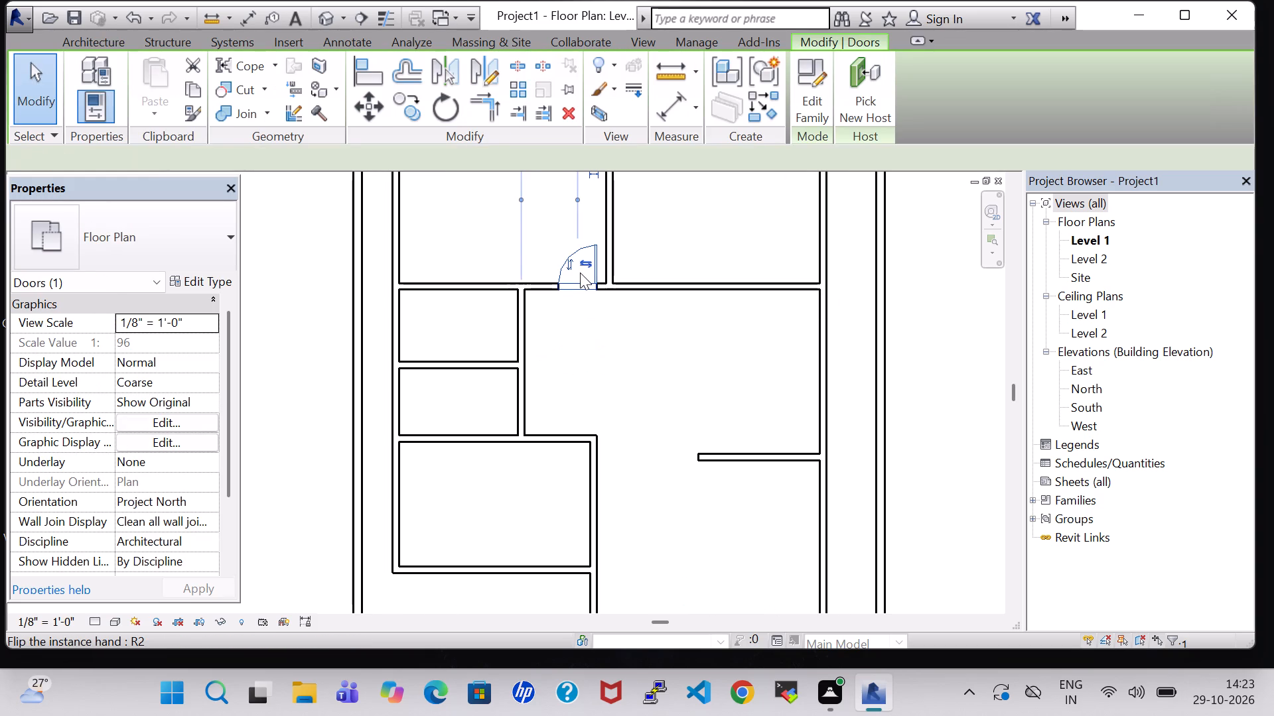
key("Right")
left_click(629, 366)
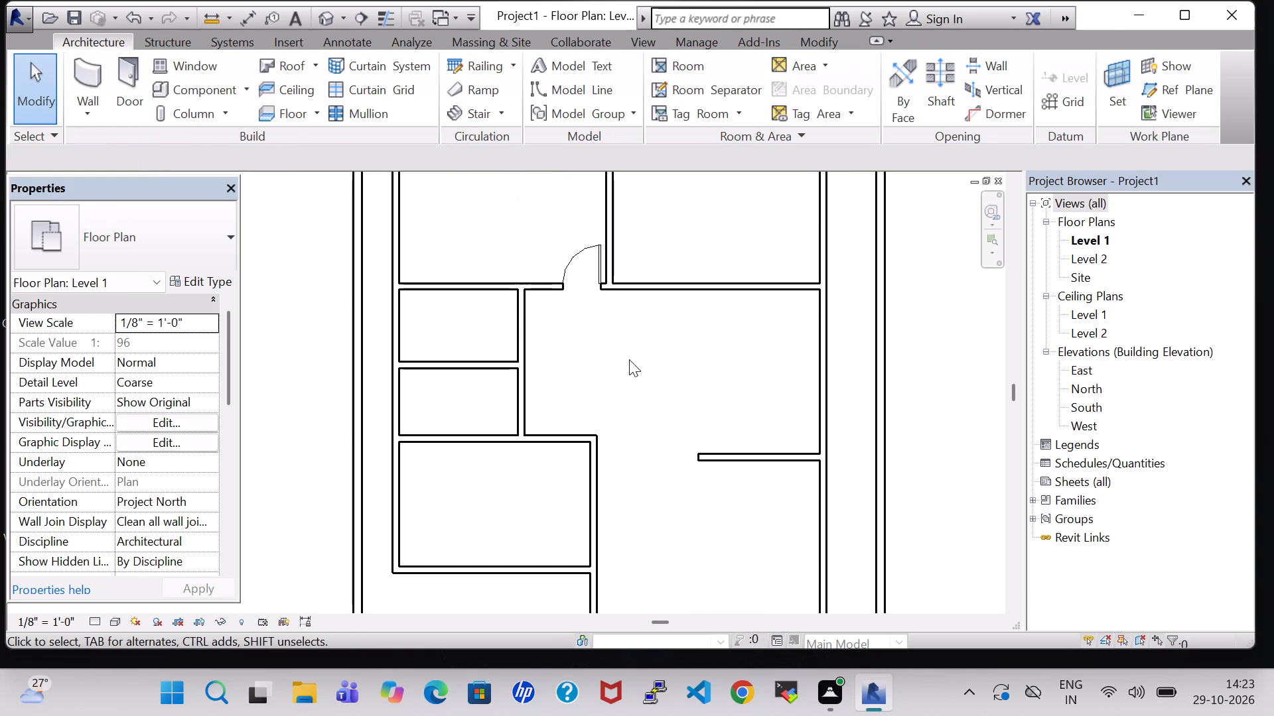
Place a Single-Flush 30" x 80" door in the upper small room's north wall, about 1'-9" from its east wall, swinging inward with the hinge east.
left_click(135, 72)
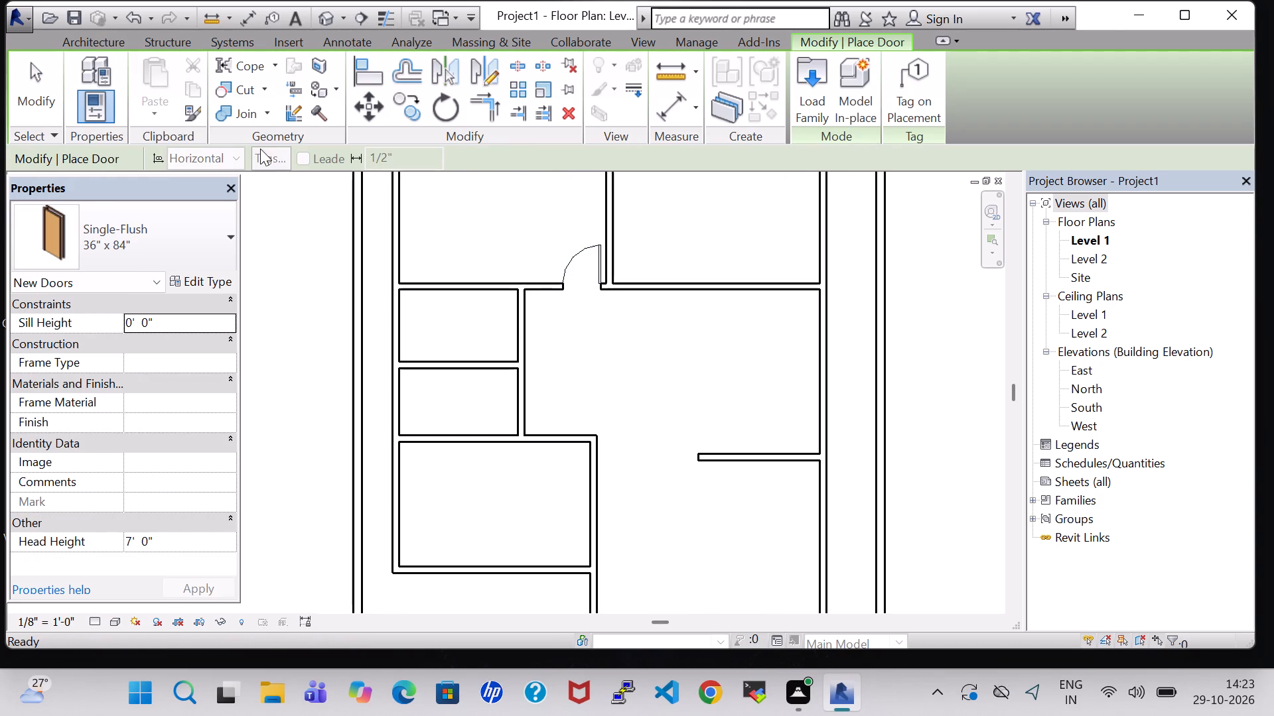
left_click(171, 235)
scroll(143, 322, "up", 3)
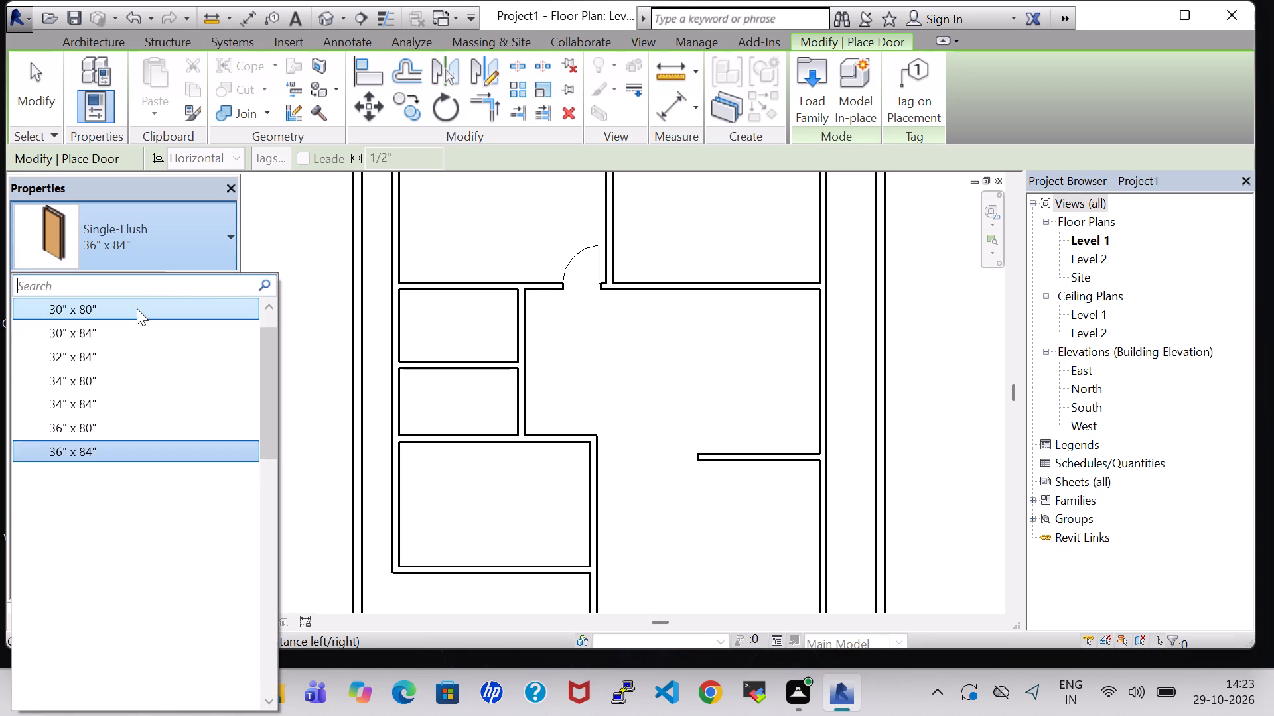
left_click(137, 308)
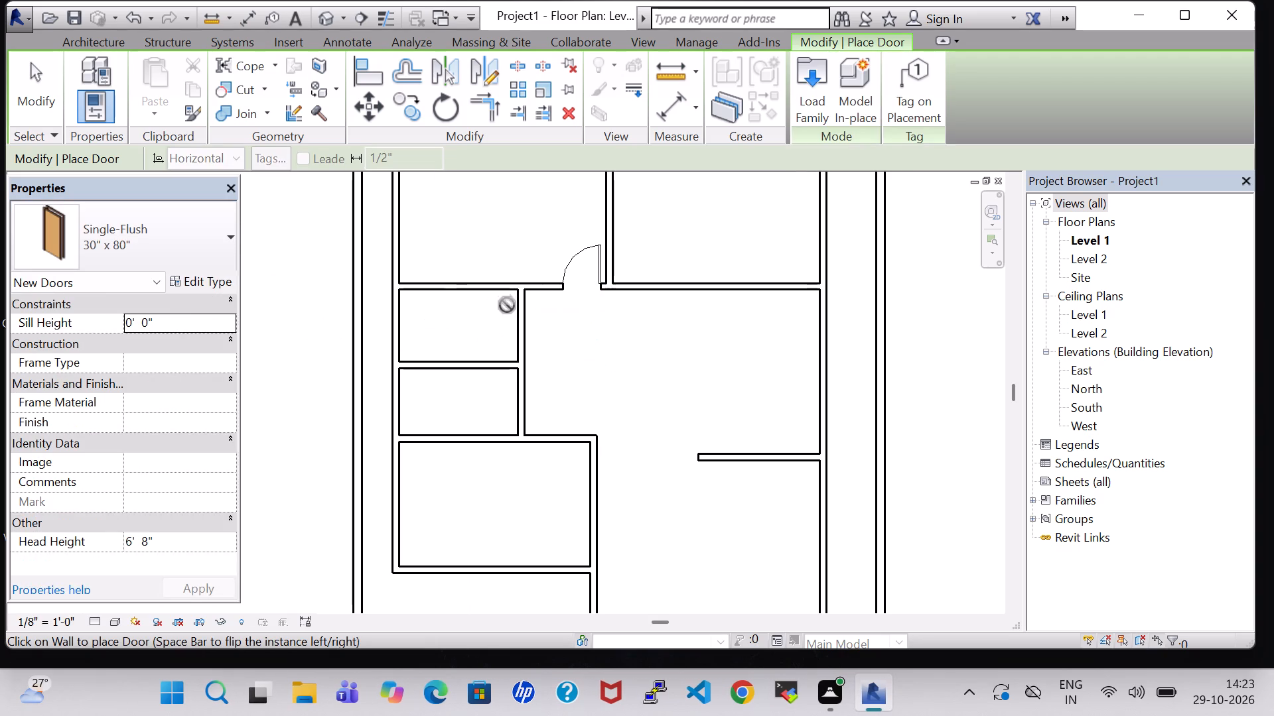
left_click(499, 298)
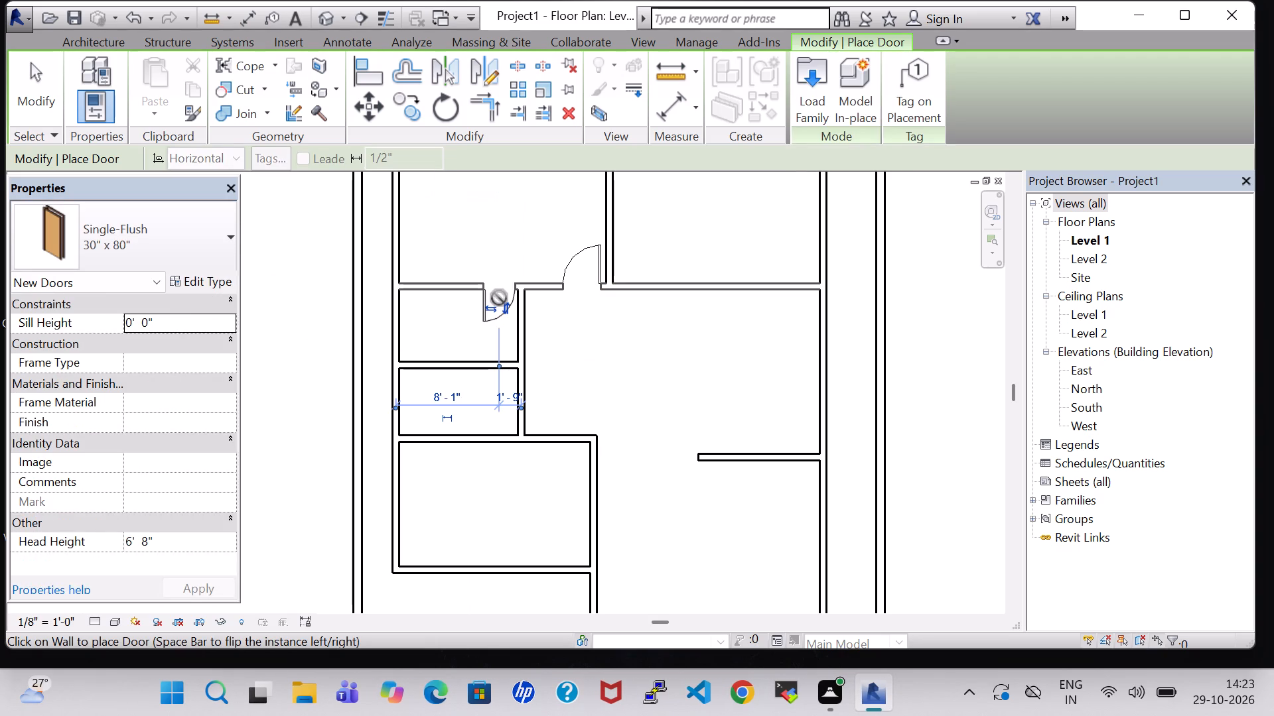
key("Escape")
key("Escape")
left_click(504, 307)
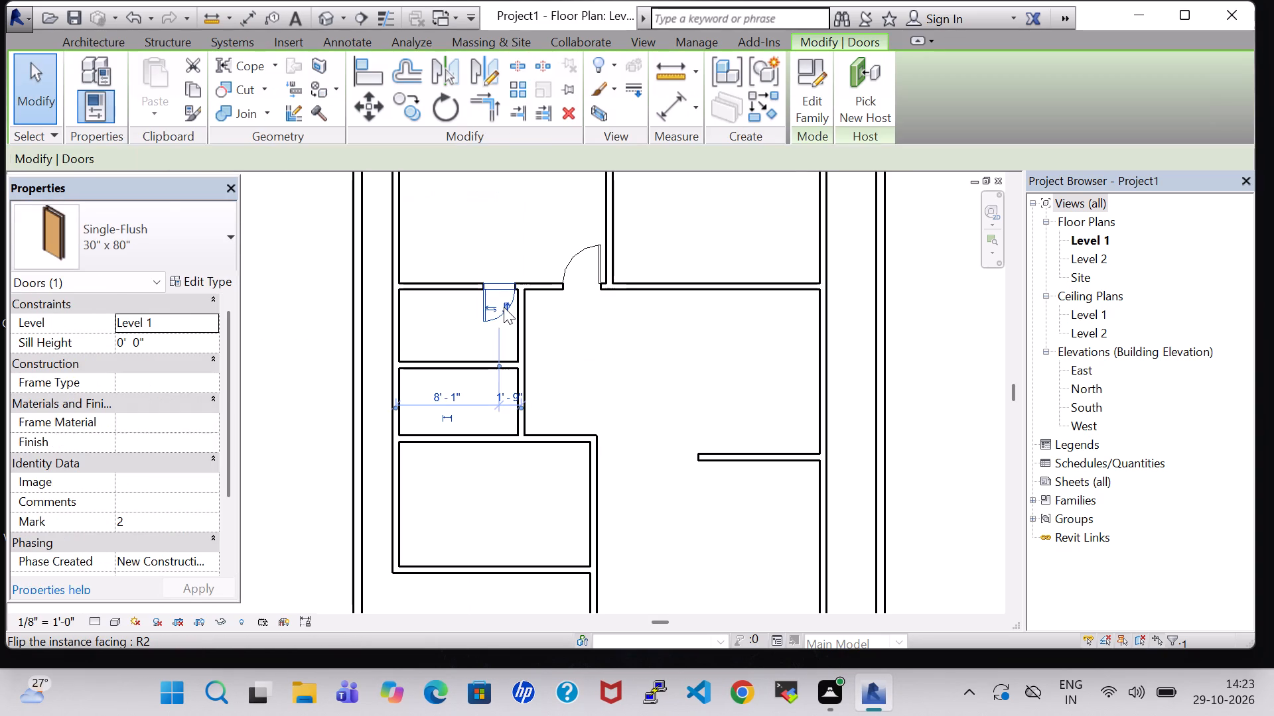
key("space")
left_click(555, 323)
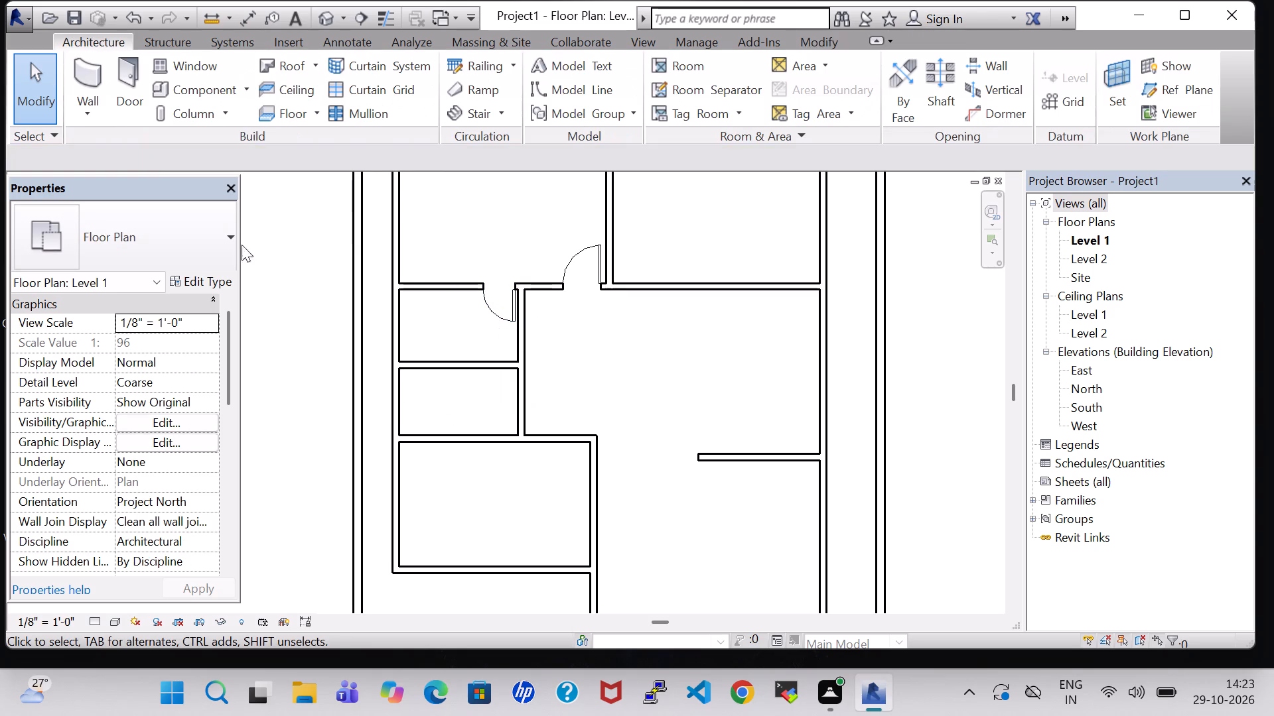
Place a 30" x 80" door in the lower small room's south wall near its east end, opening inward, and nudge it slightly east.
left_click(137, 87)
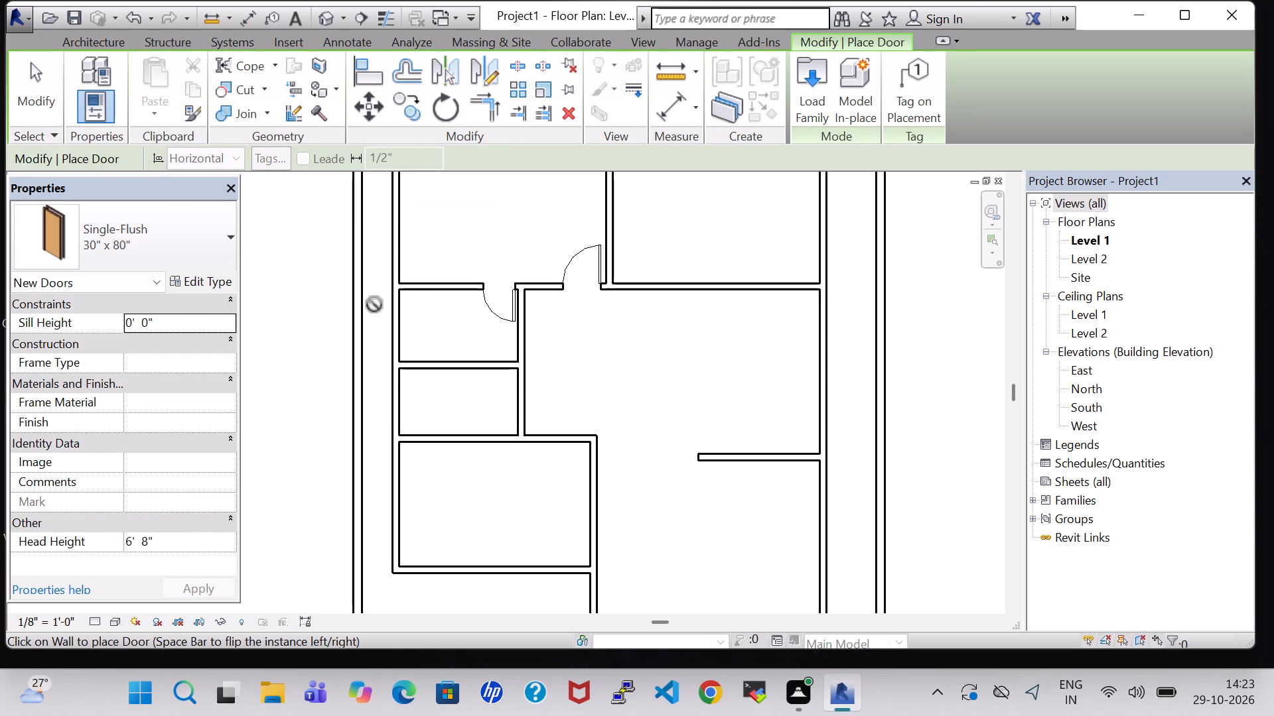
left_click(492, 432)
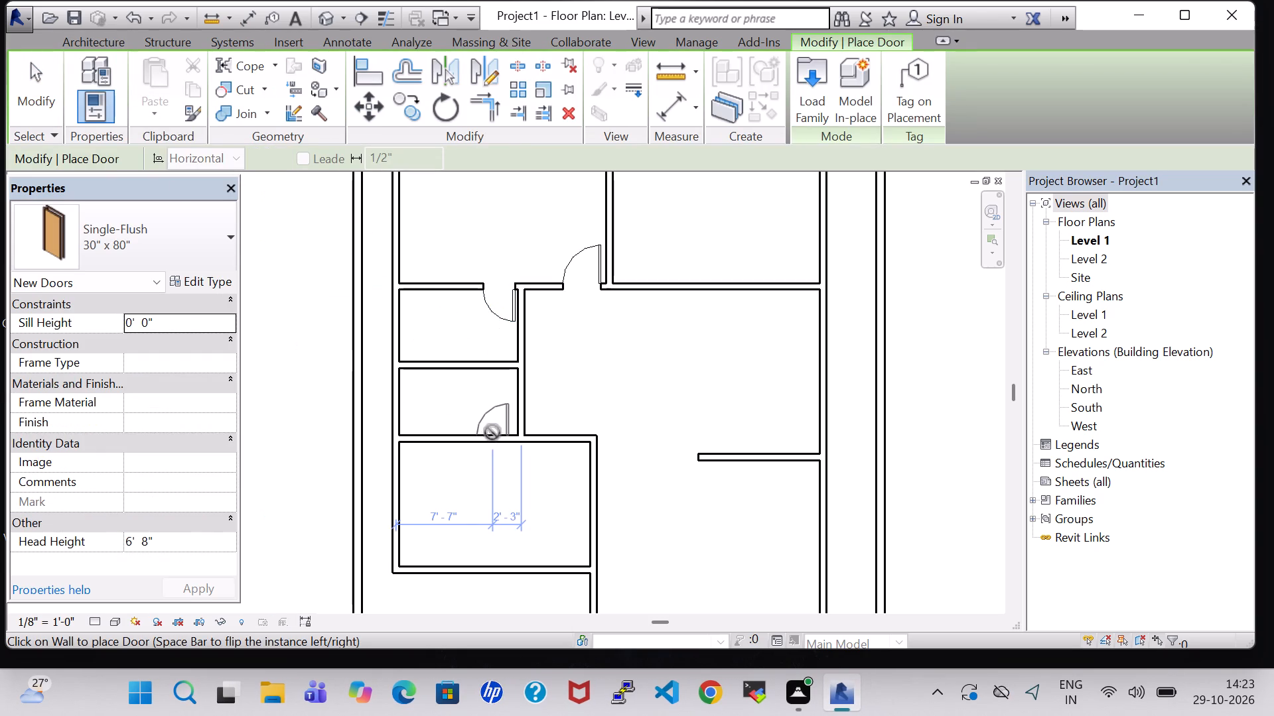
key("Escape")
key("Escape")
left_click(492, 428)
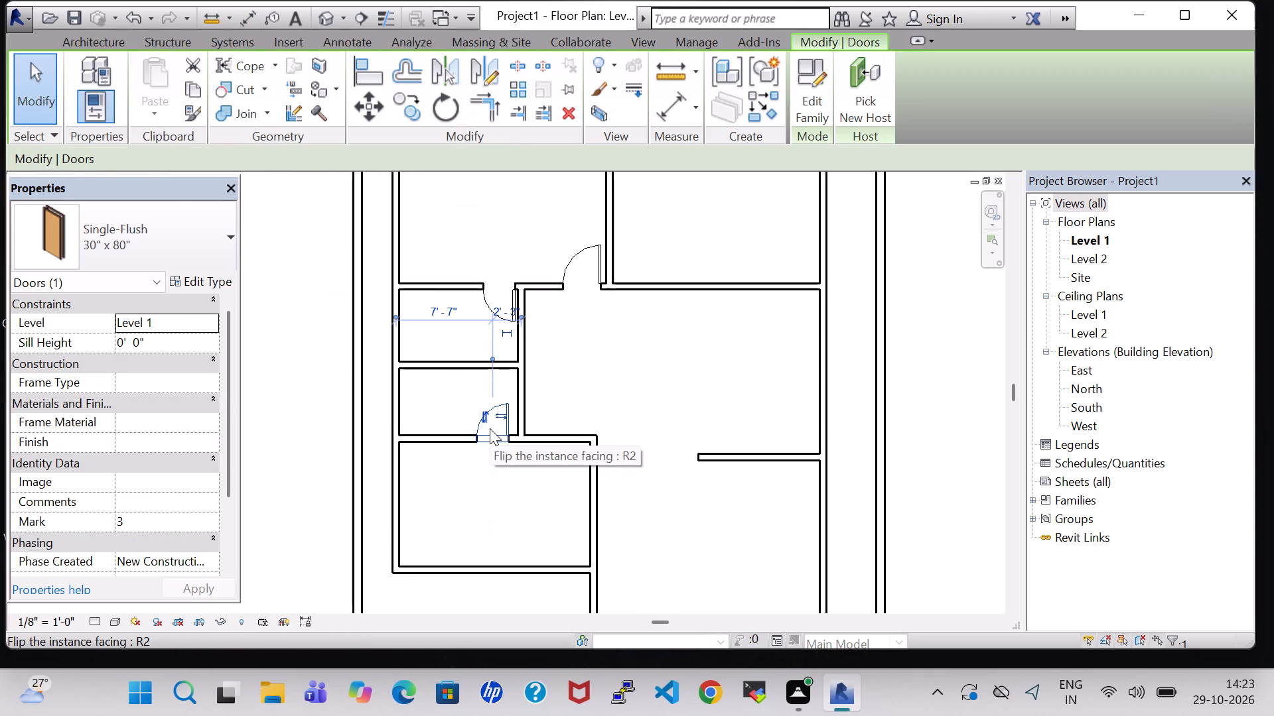
key("Right")
left_click(604, 406)
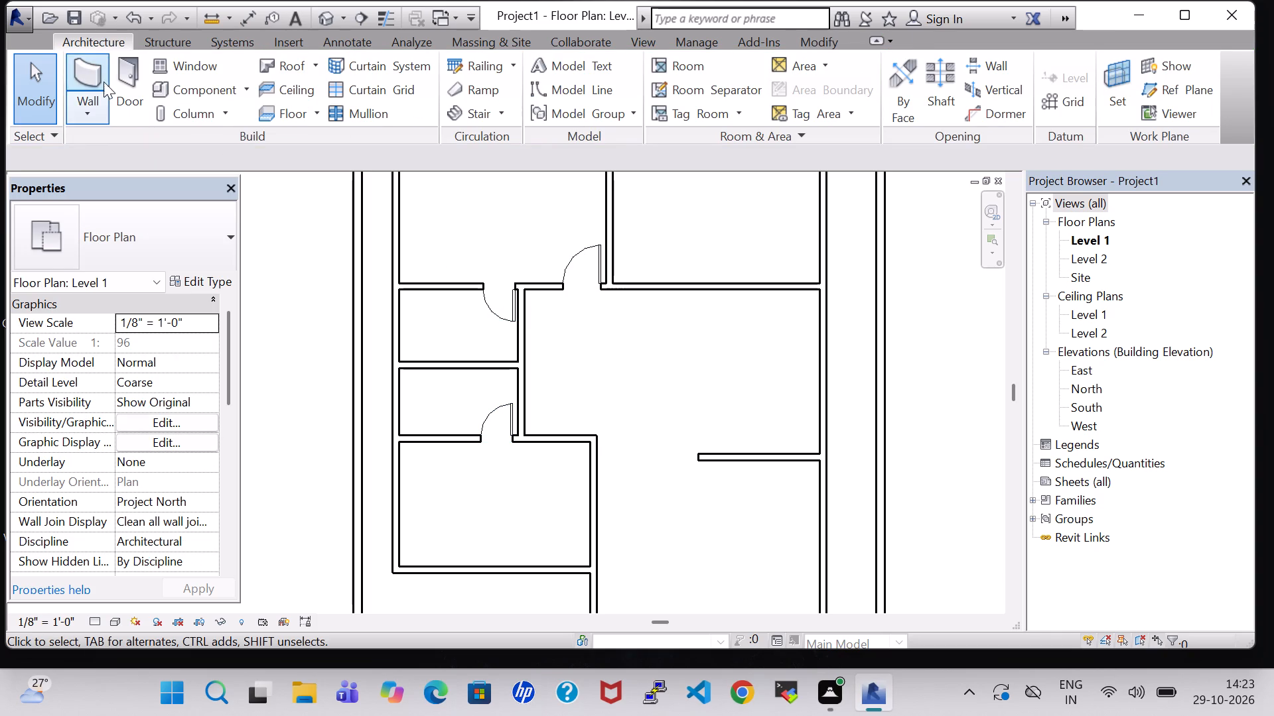
Place a Single-Flush 34" x 84" door near the north end of the east wall of the room below the small rooms, swinging inward.
left_click(124, 85)
left_click(135, 231)
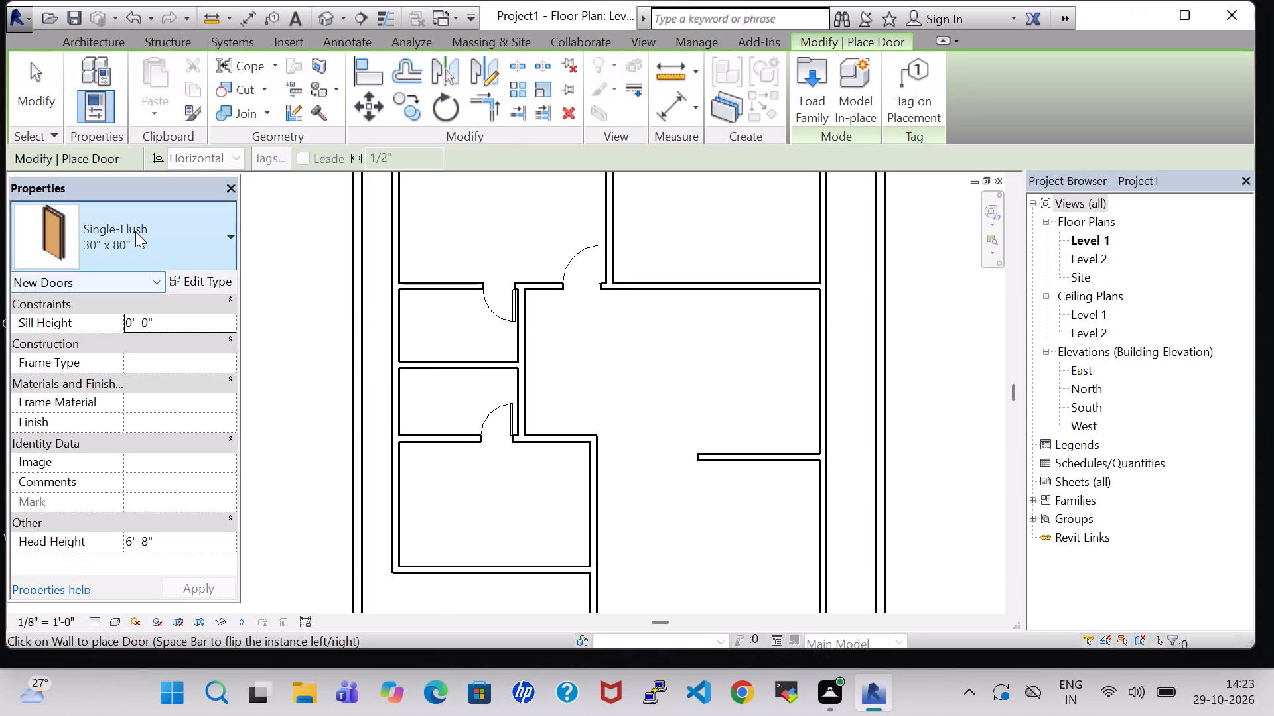
left_click(166, 402)
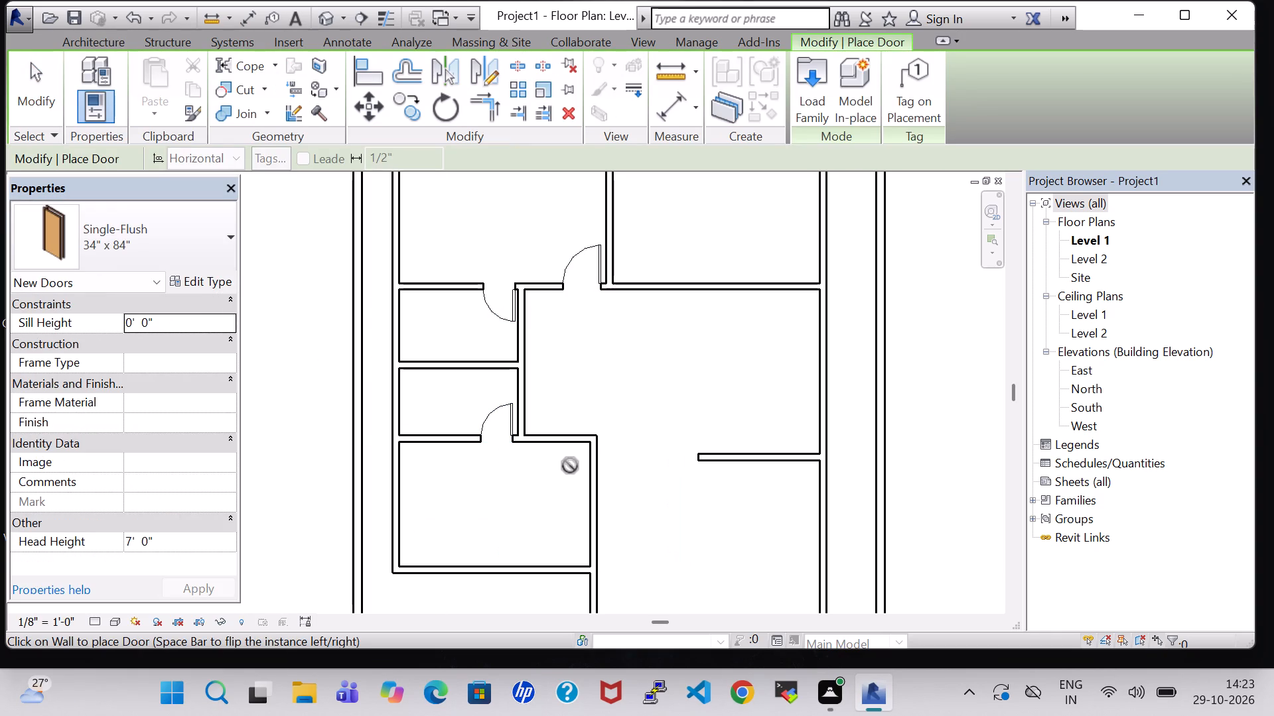
left_click(583, 465)
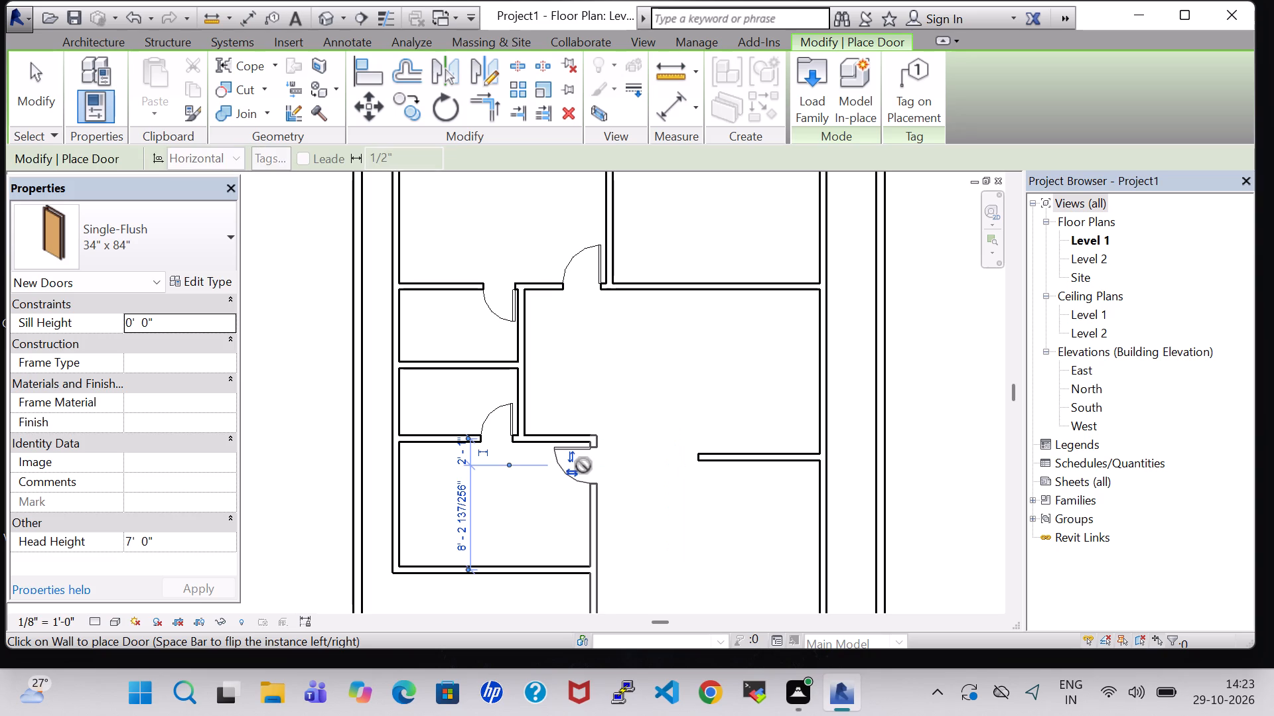
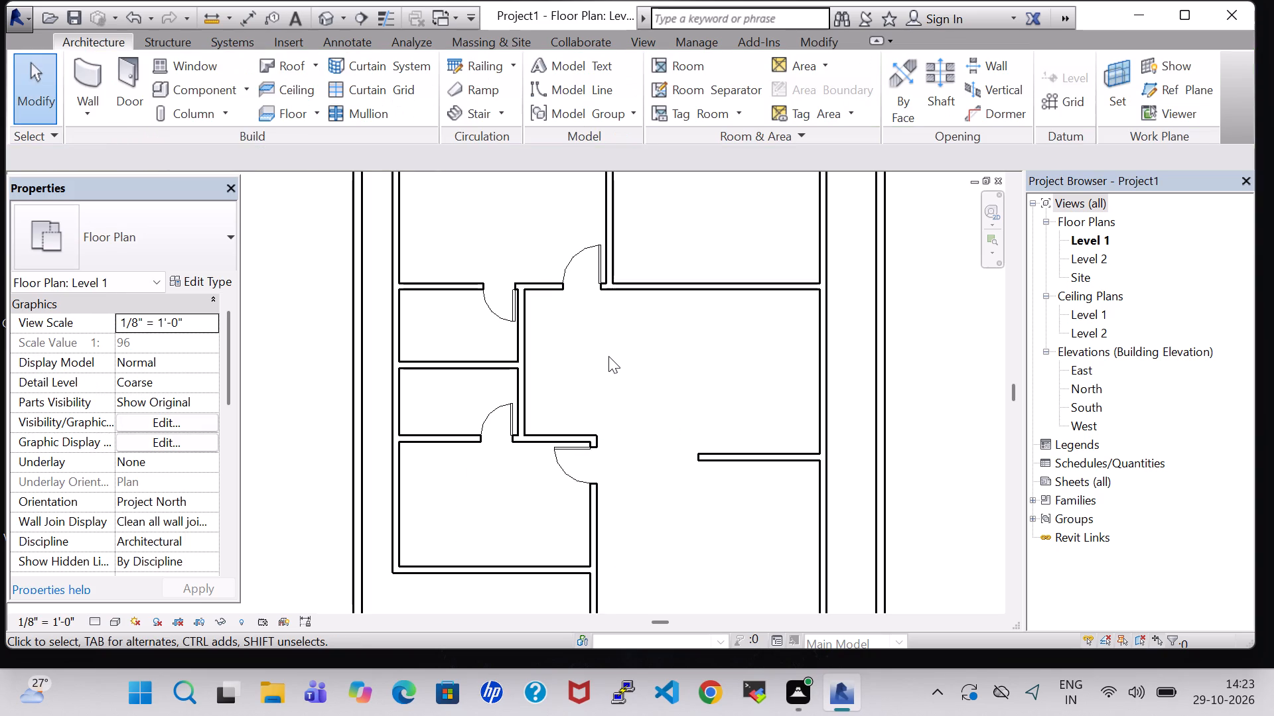
Load the Door-Exterior-Single-Entry-Half Arch Glass family from the Residential doors folder for placement at 36" x 80".
middle_click_drag(621, 447, 626, 385)
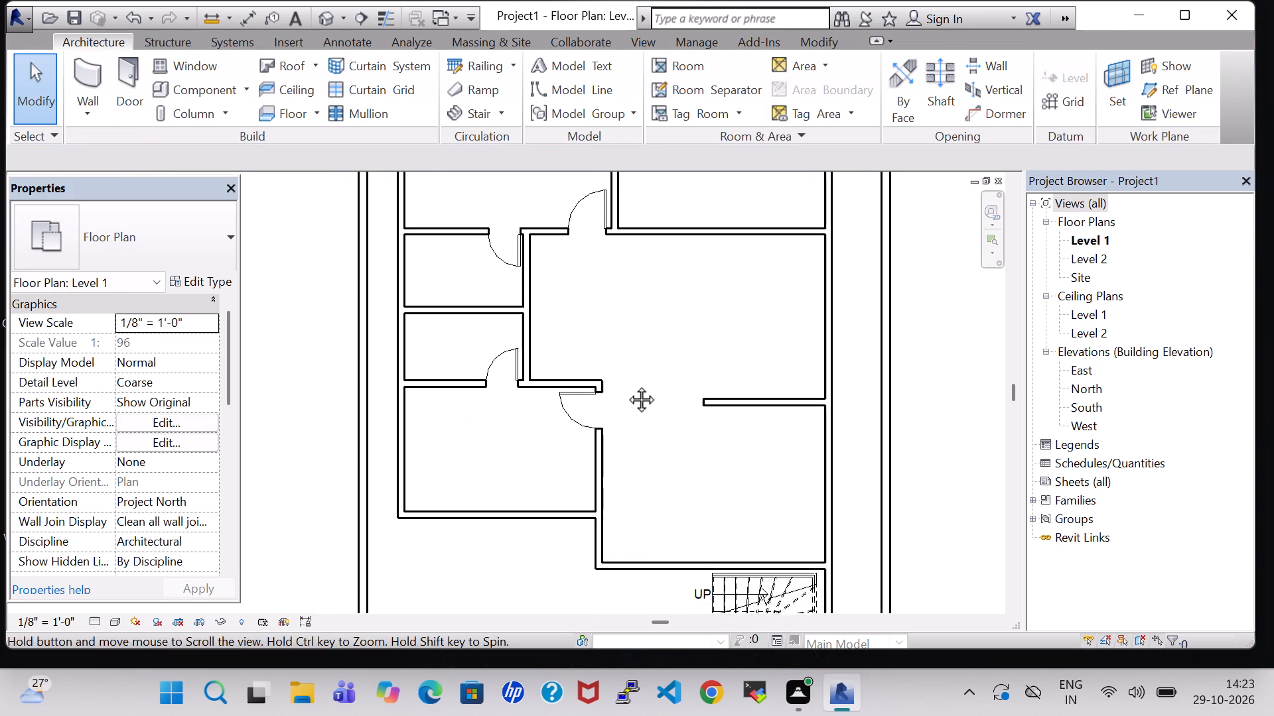
middle_click_drag(626, 385, 626, 354)
scroll(626, 354, "up", 1)
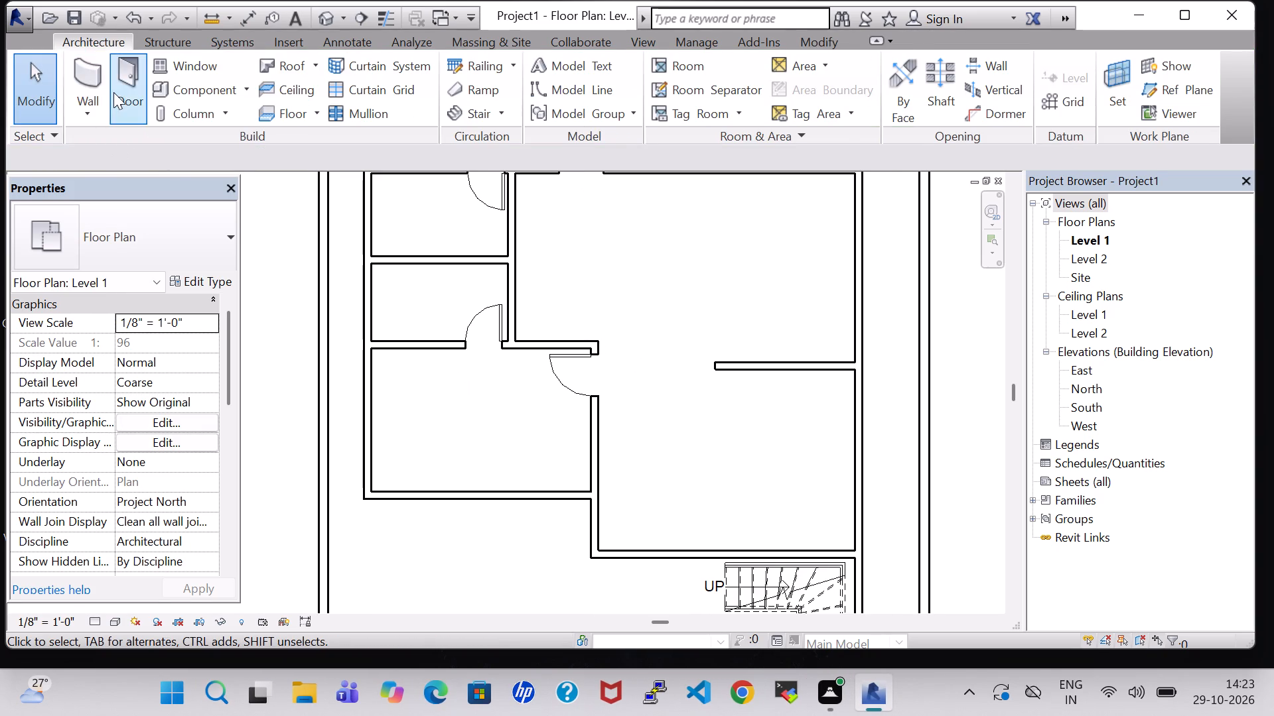
left_click(113, 92)
left_click(796, 99)
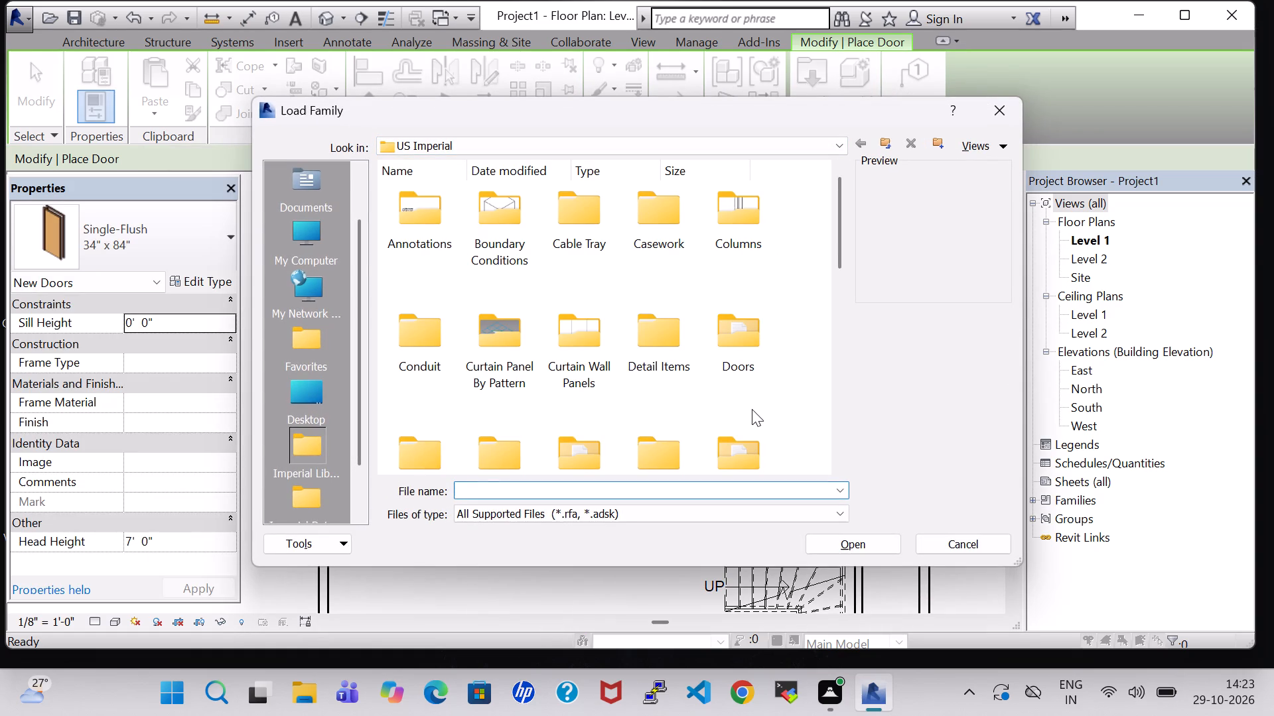
scroll(752, 418, "down", 1)
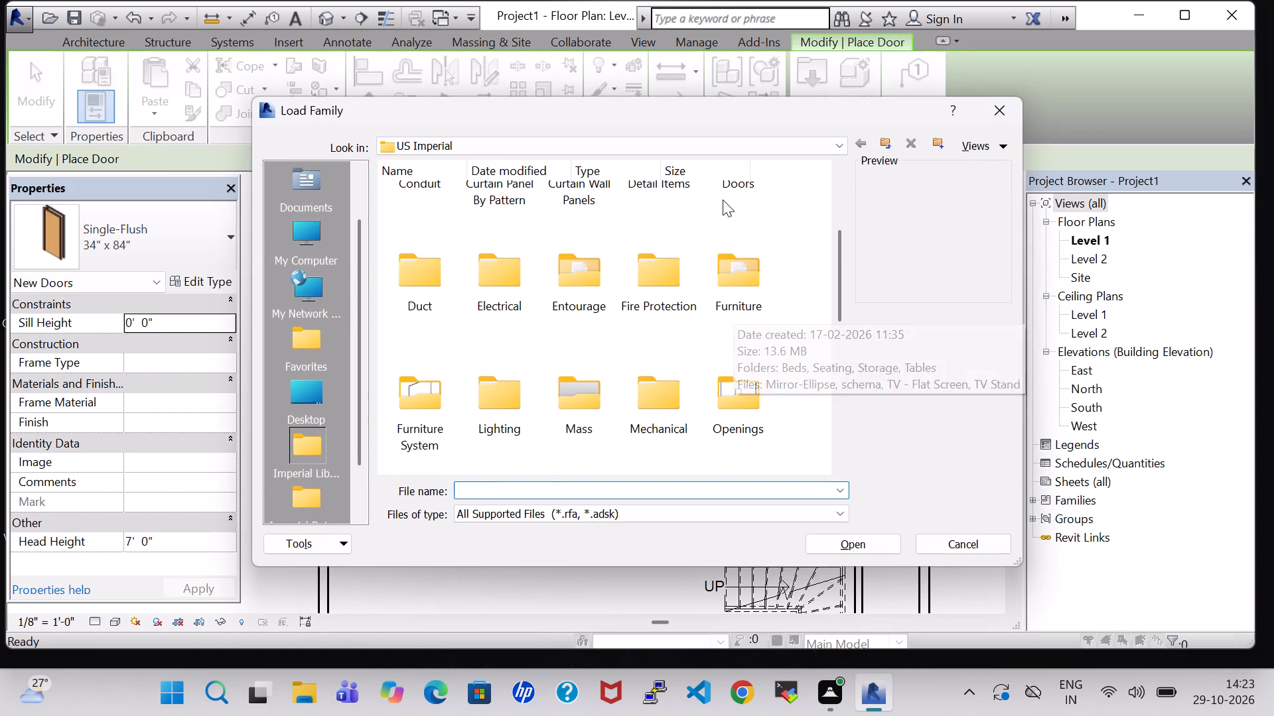
double_click(723, 184)
double_click(564, 201)
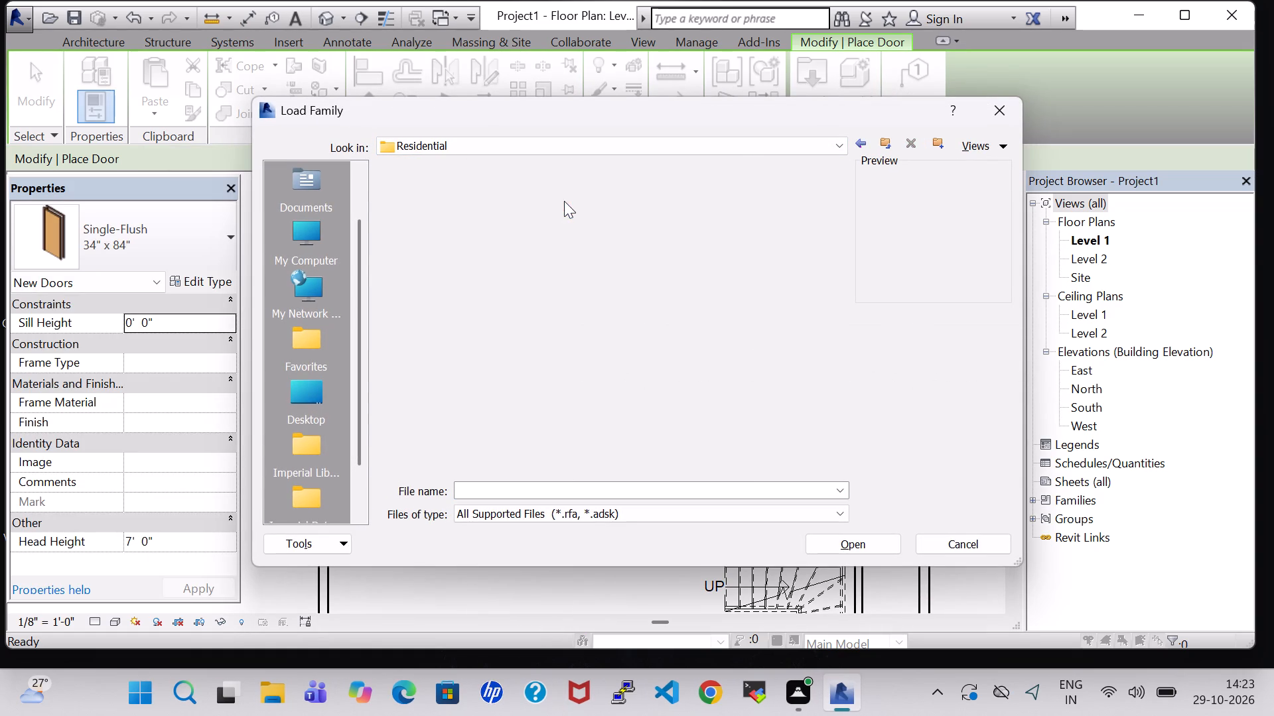
left_click(660, 202)
left_click(819, 543)
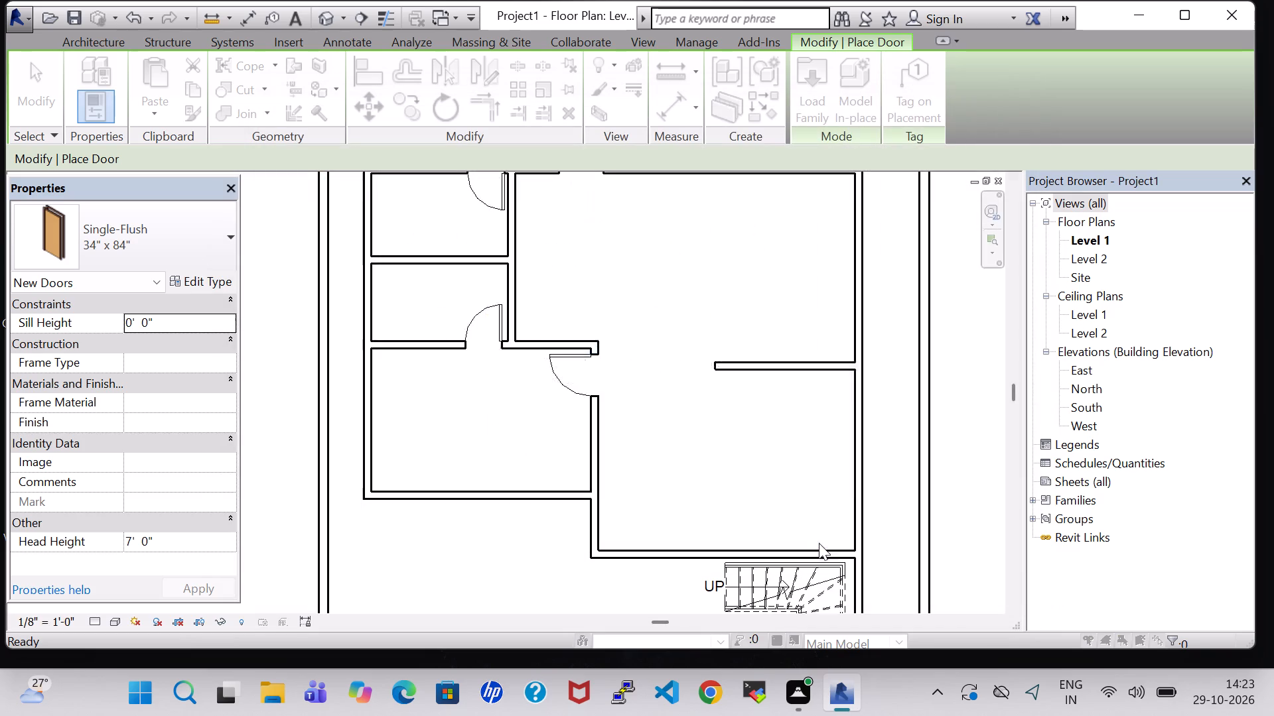
left_click(705, 436)
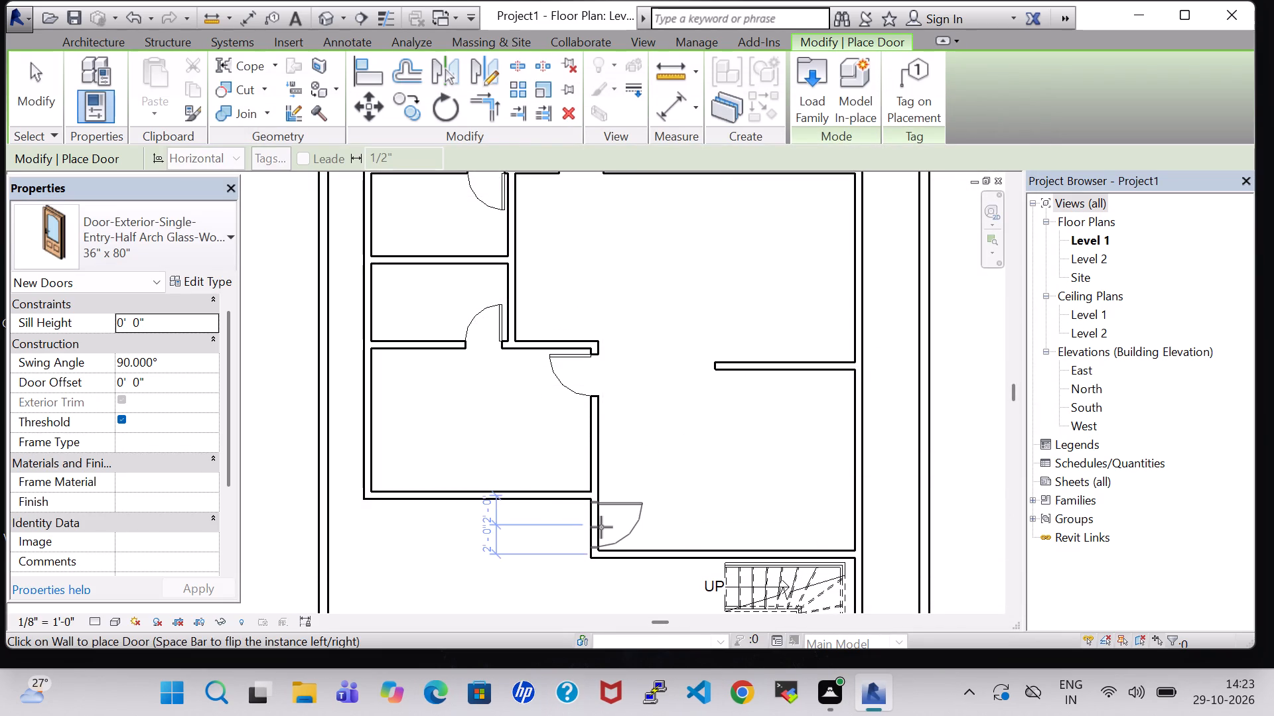
Place the 36" x 80" half-arch glass entry door in the room's short southwest wall segment, 2'-0" from each end, opening inward with the hinge south.
key("space")
scroll(601, 527, "up", 2)
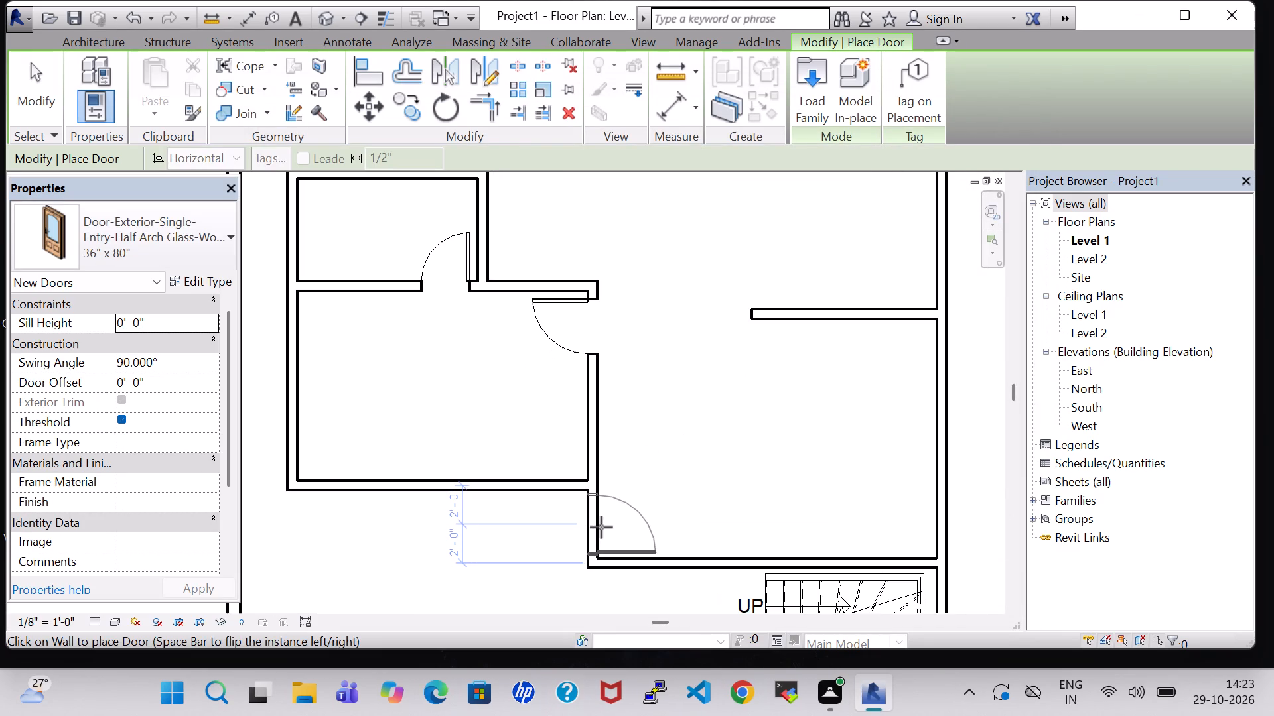
left_click(601, 527)
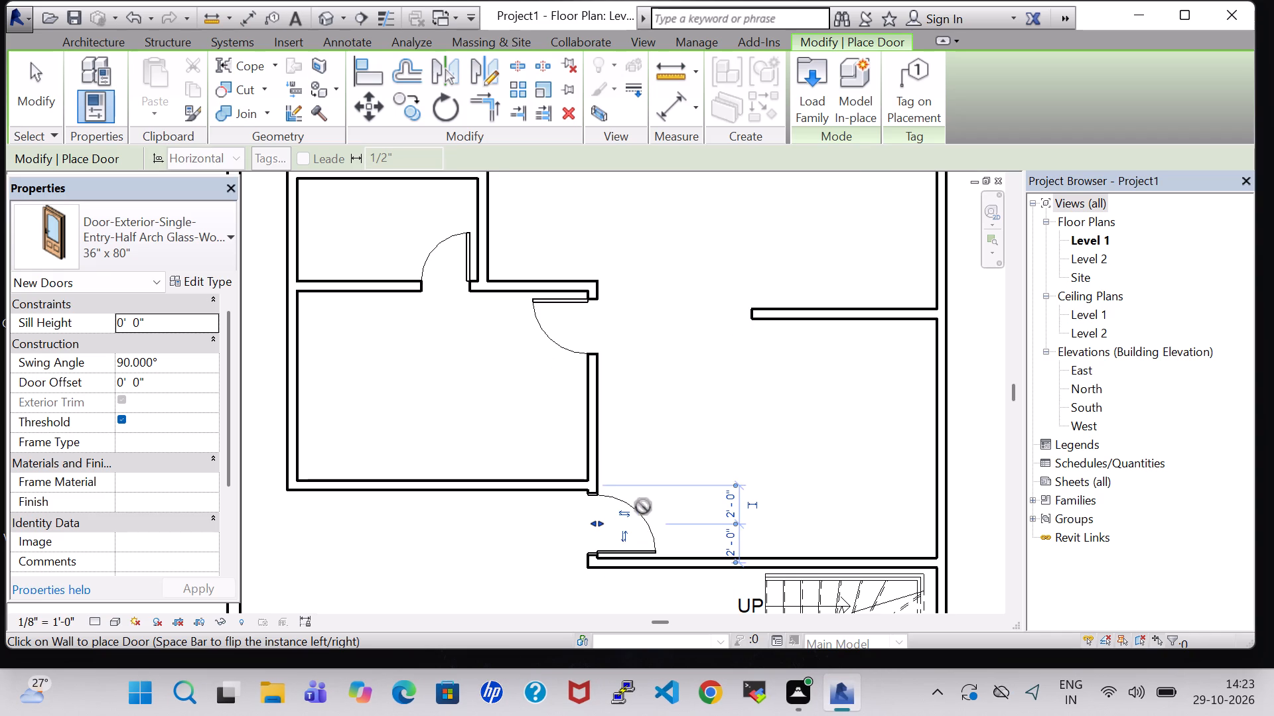
key("Escape")
key("Escape")
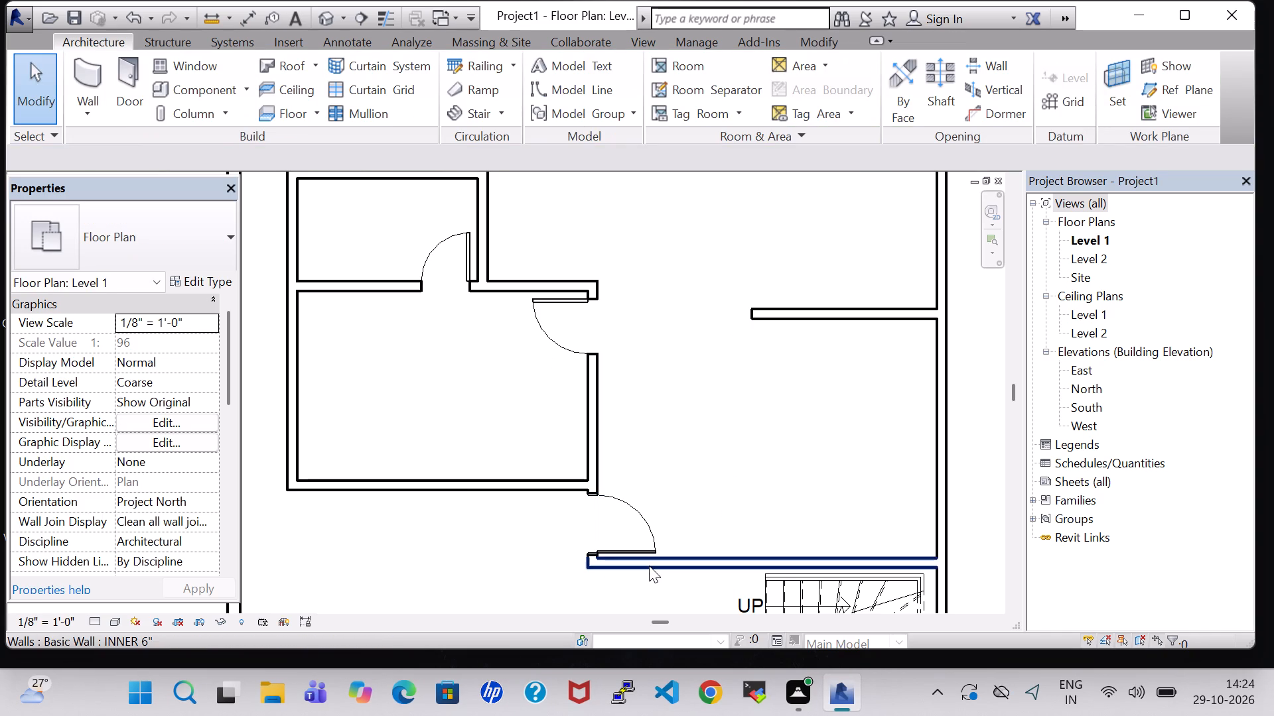
Nudge the INNER 6" wall between the entry-door room and the stair slightly south.
left_click(649, 566)
key("Down")
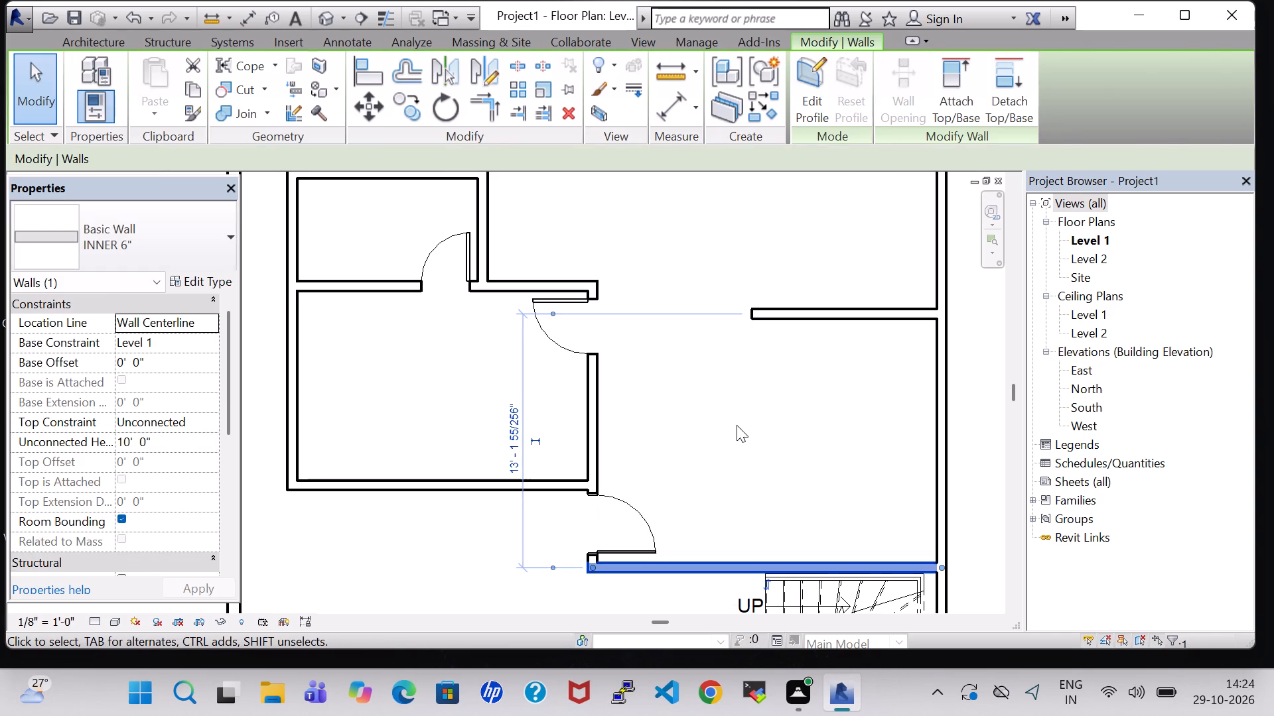
left_click(737, 425)
middle_click_drag(737, 425, 737, 410)
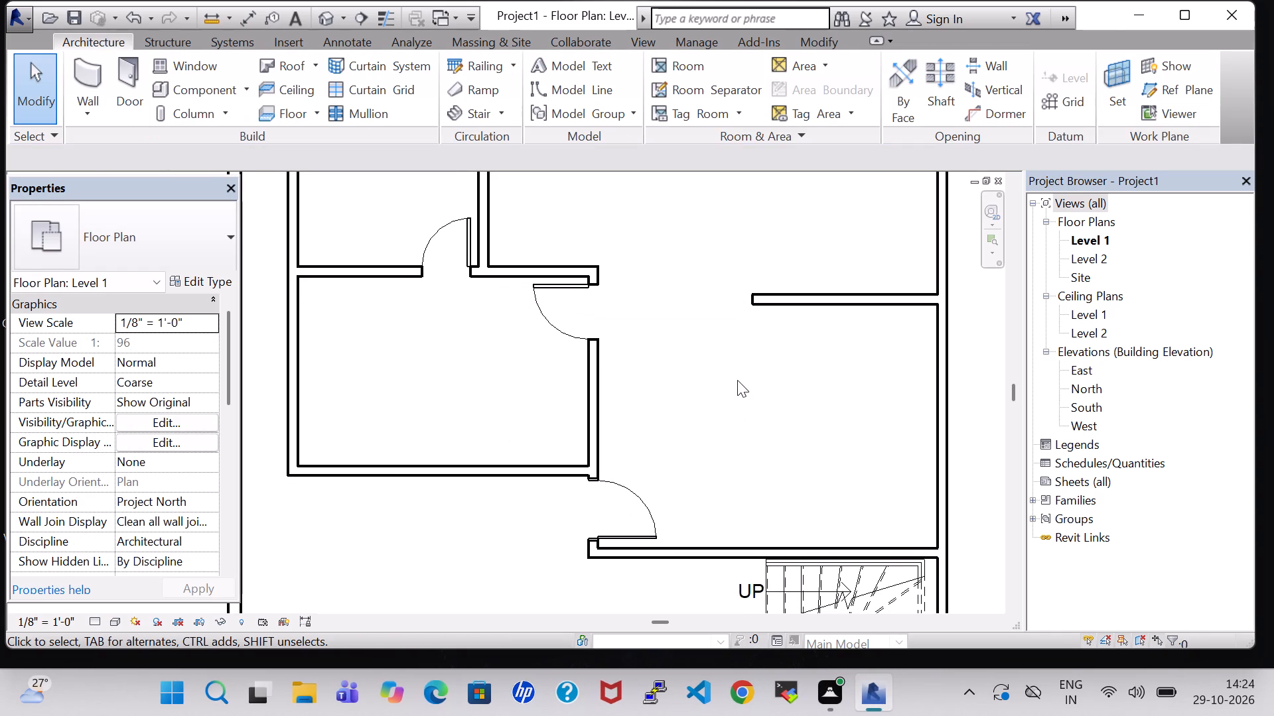
scroll(737, 380, "down", 4)
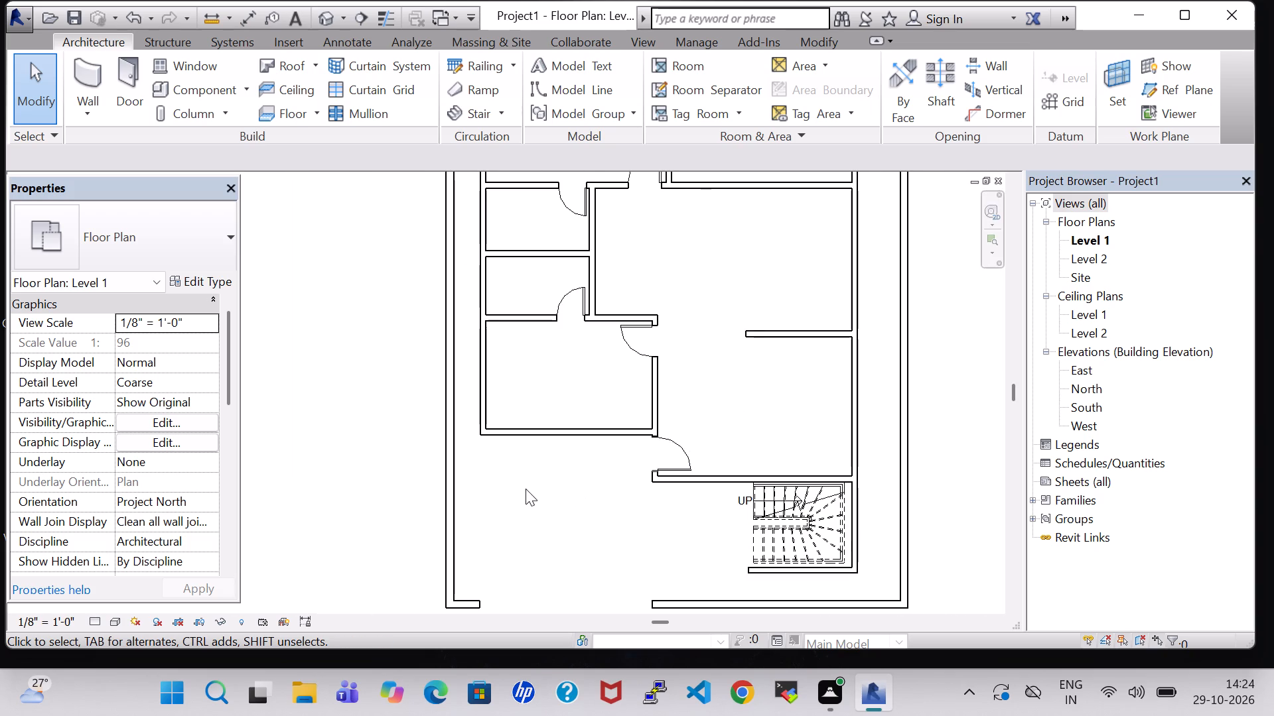
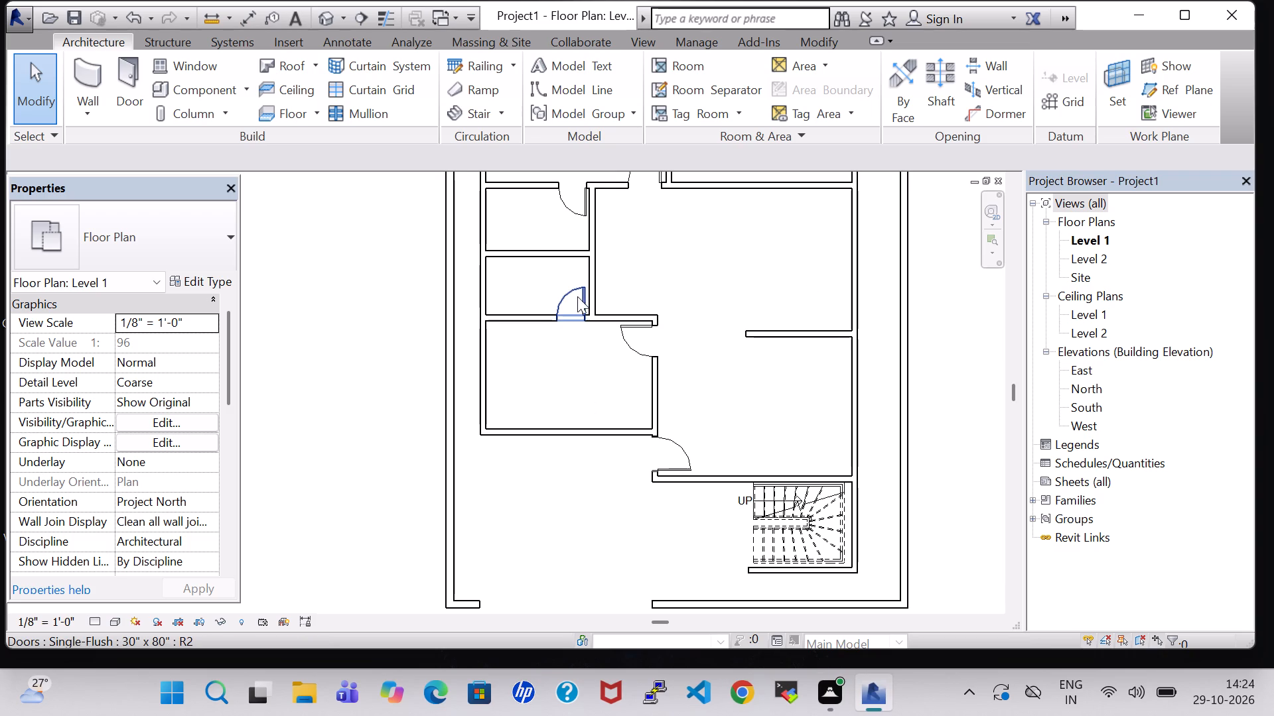
Place a Single-Flush 34" x 84" door in the east wall of the large central room, near its north end.
scroll(652, 270, "up", 1)
middle_click_drag(652, 270, 654, 357)
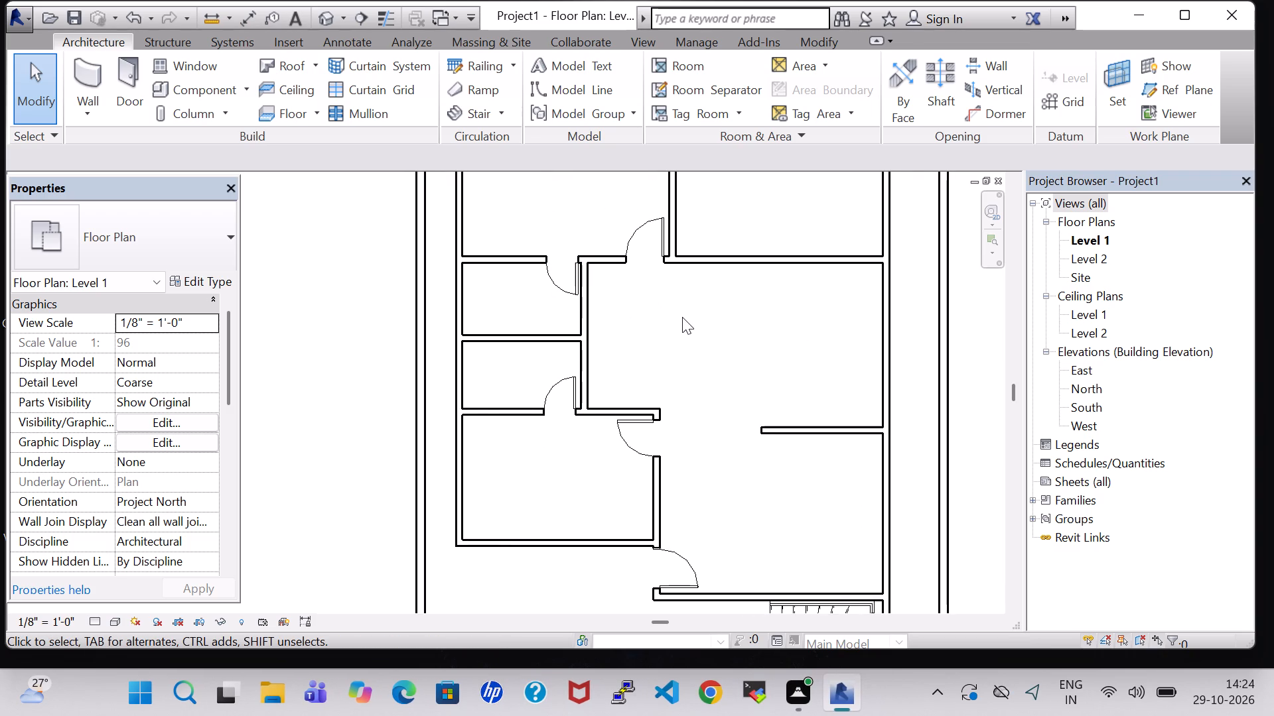
scroll(683, 317, "down", 2)
middle_click_drag(683, 317, 610, 334)
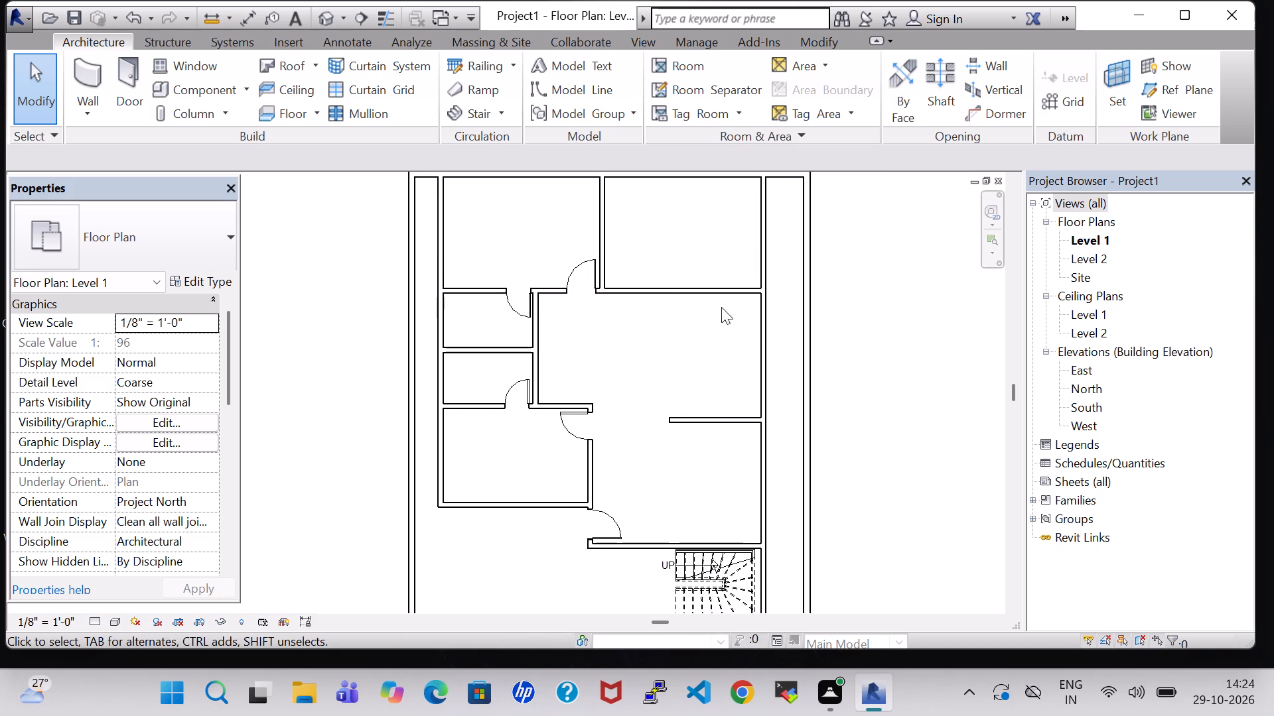
left_click(128, 78)
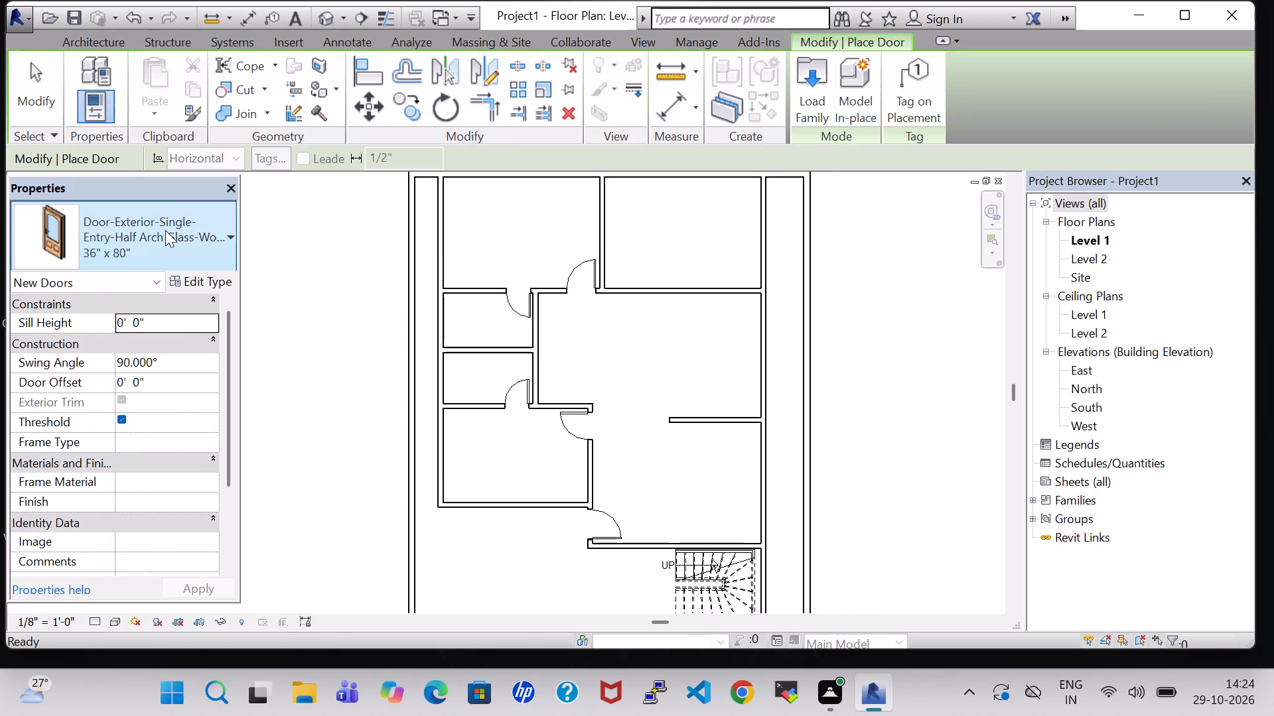
left_click(165, 230)
left_click(166, 449)
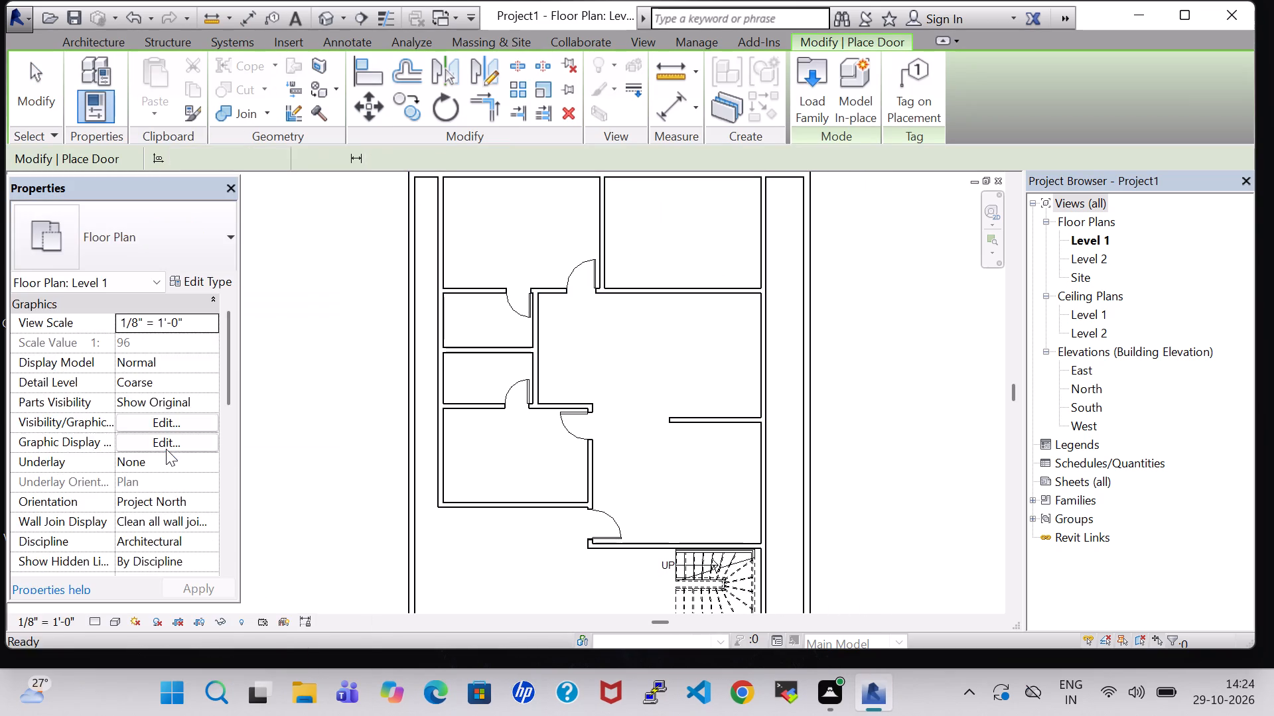
left_click(165, 228)
left_click(93, 459)
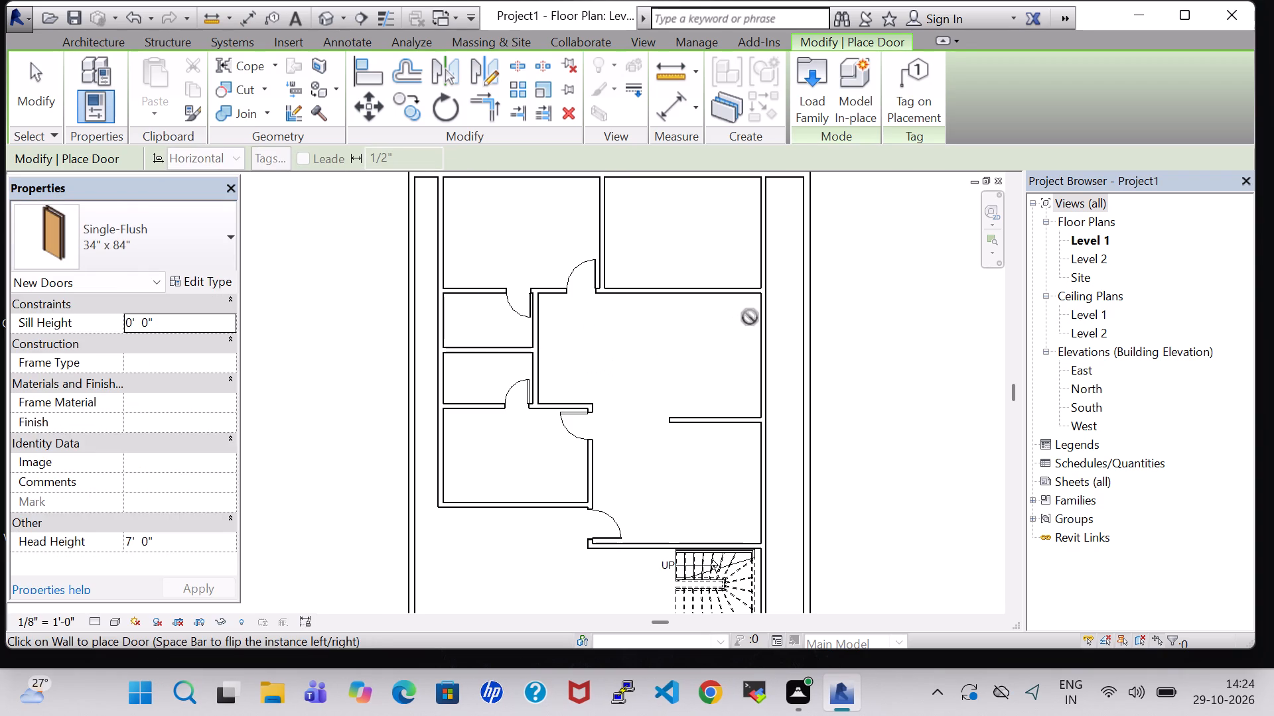
scroll(762, 314, "up", 4)
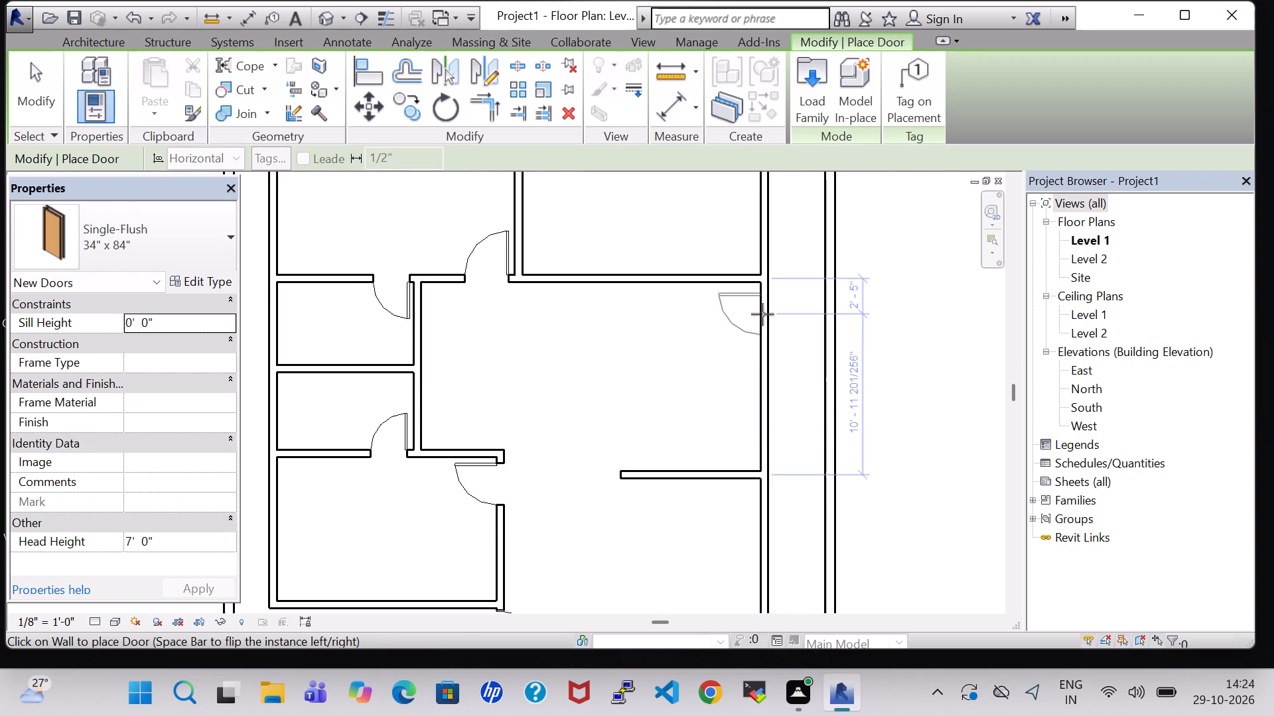
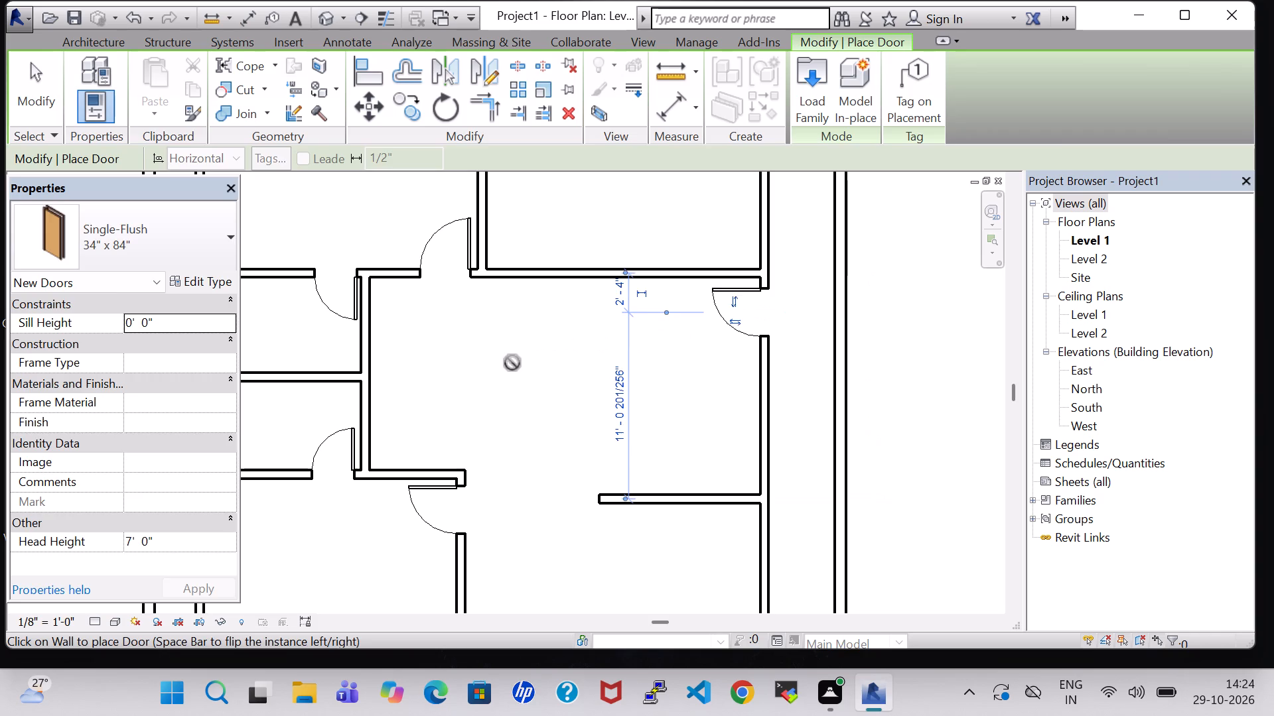
End door placement and start a new straight wall using the Basic Wall INNER 6" type on the Level 1 plan.
key("Escape")
key("Escape")
scroll(512, 363, "down", 3)
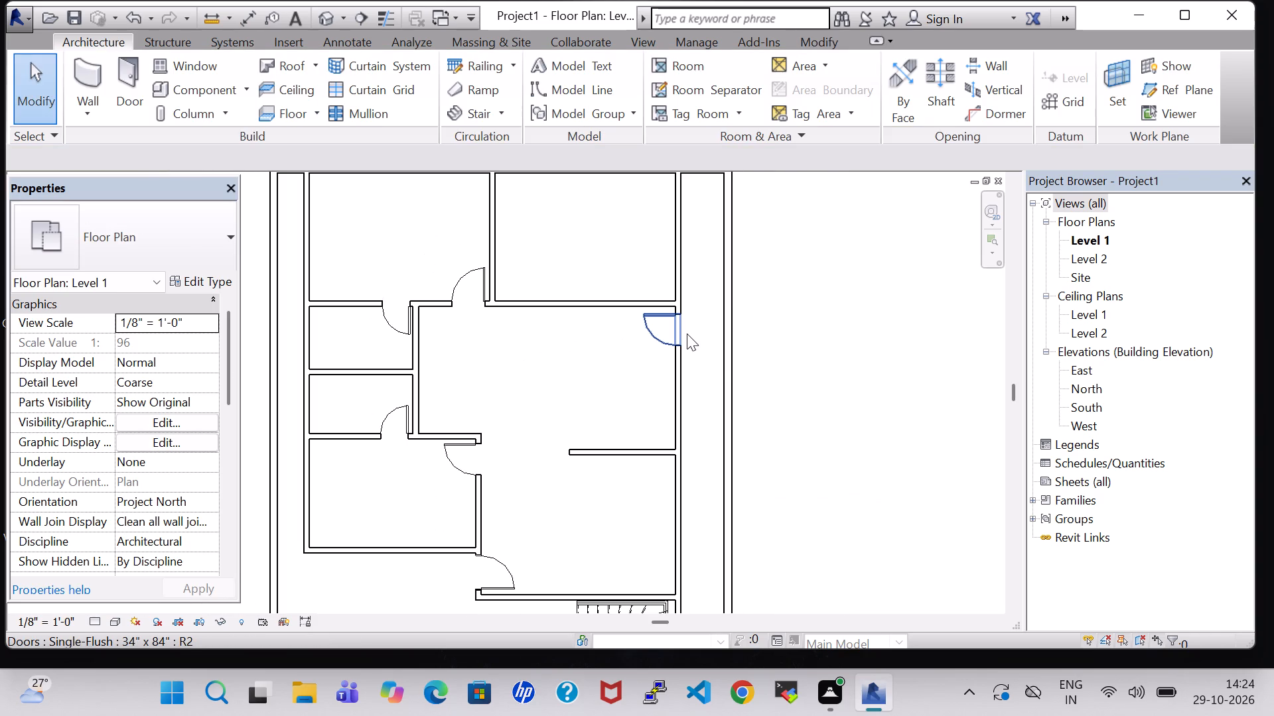
middle_click_drag(687, 333, 467, 384)
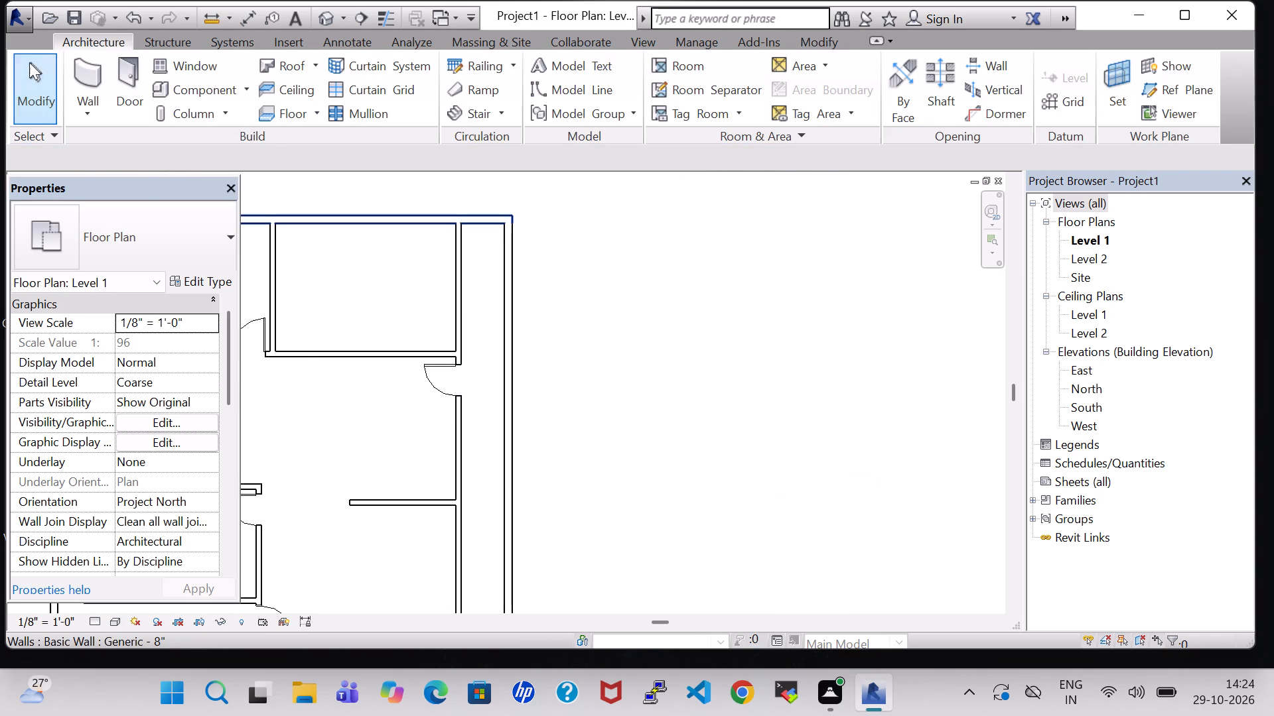
left_click(101, 65)
left_click(177, 235)
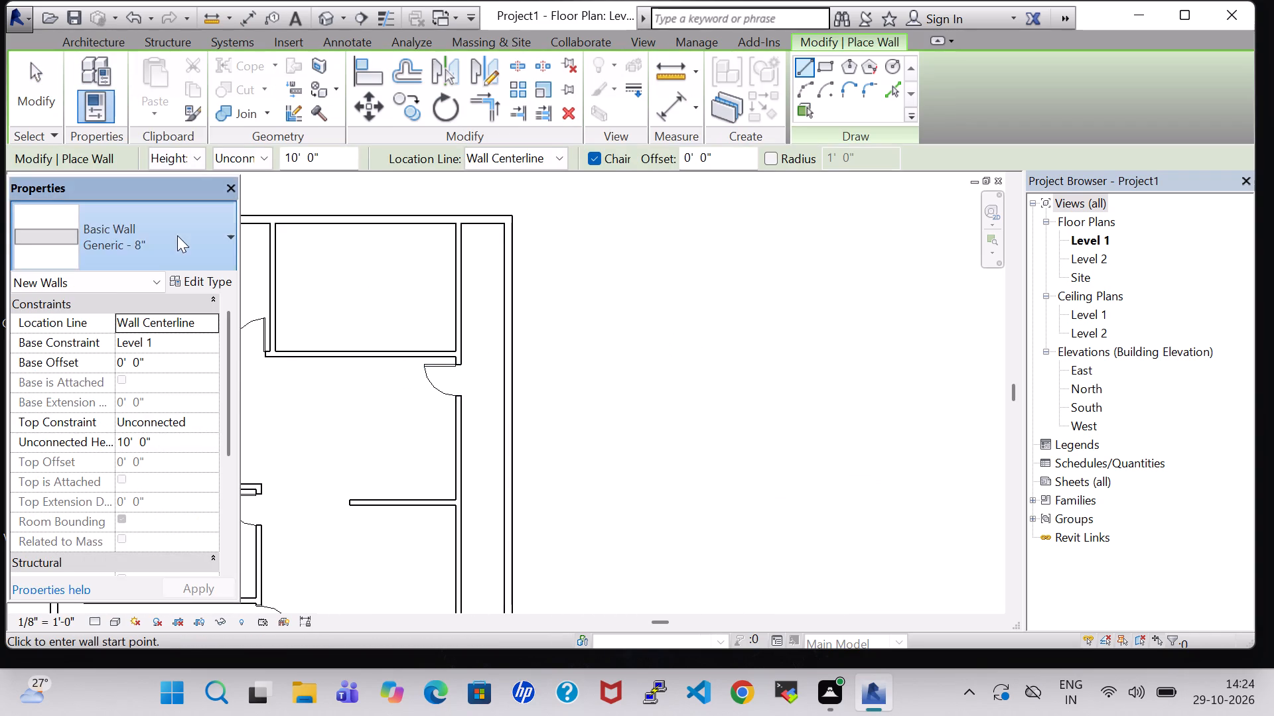
left_click(127, 703)
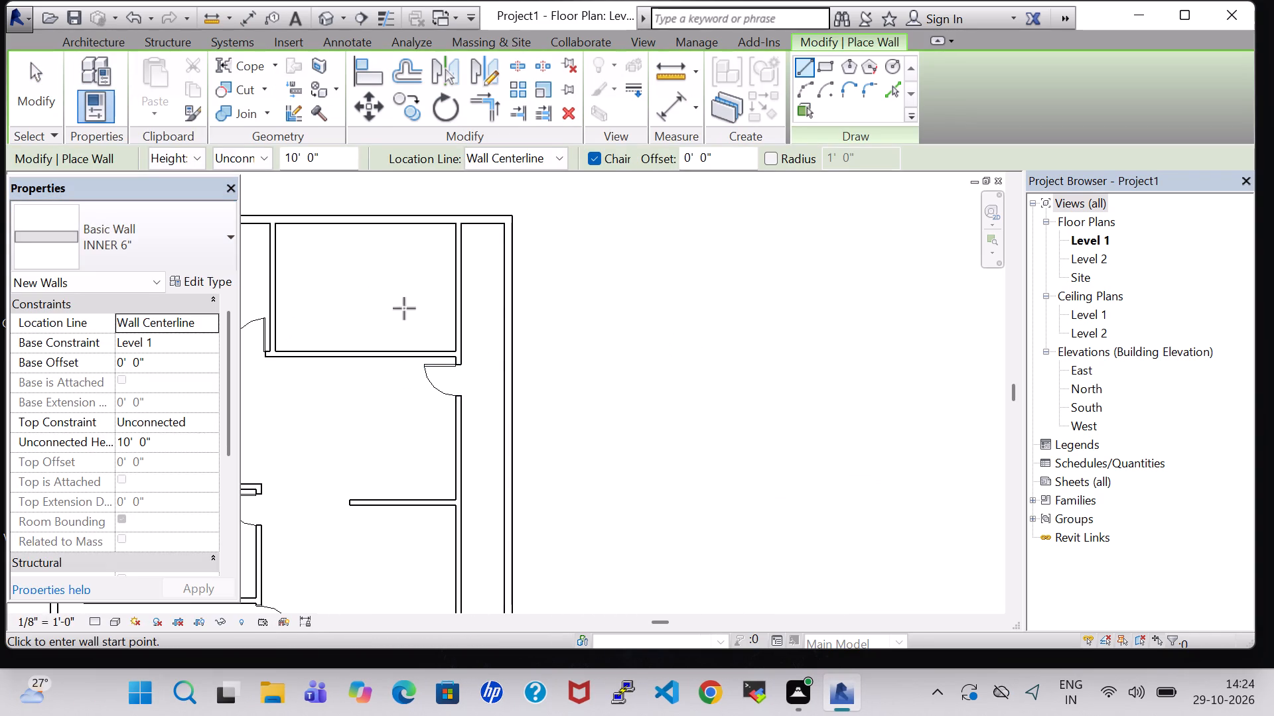
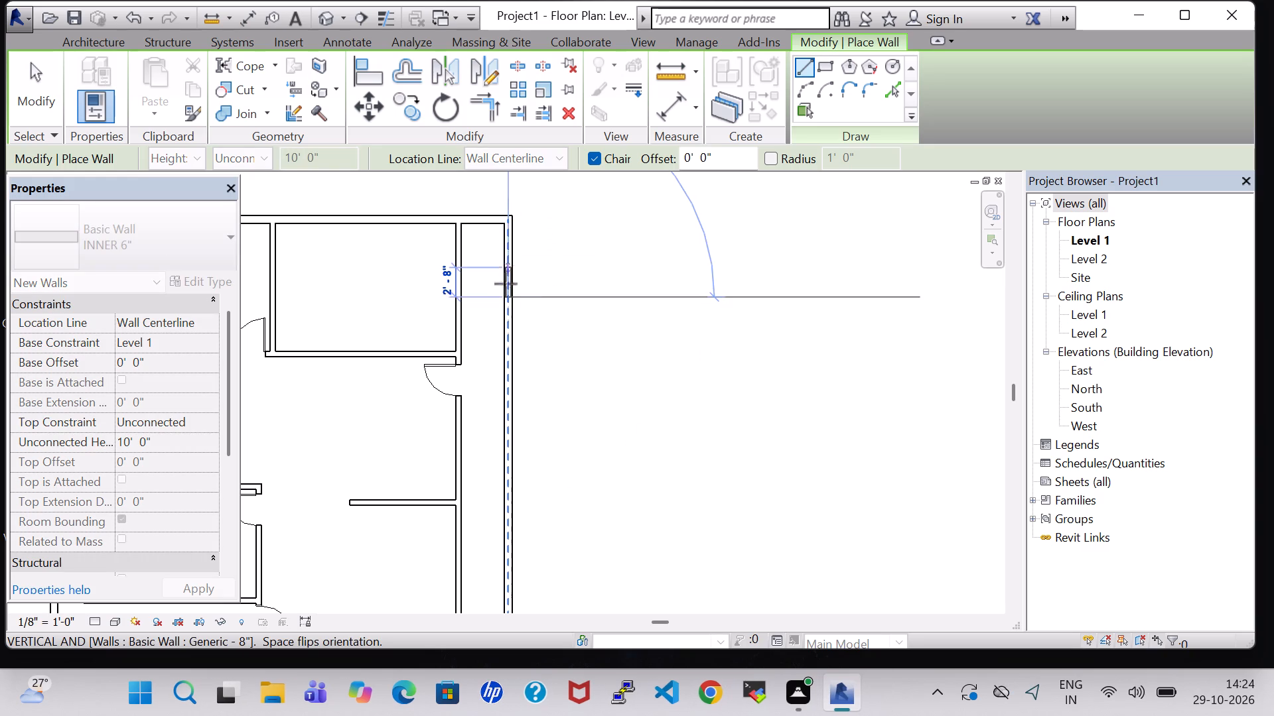
Complete the INNER 6" wall from the east outer wall to the adjacent partition, about 7'-0" below the north outer wall.
left_click(460, 302)
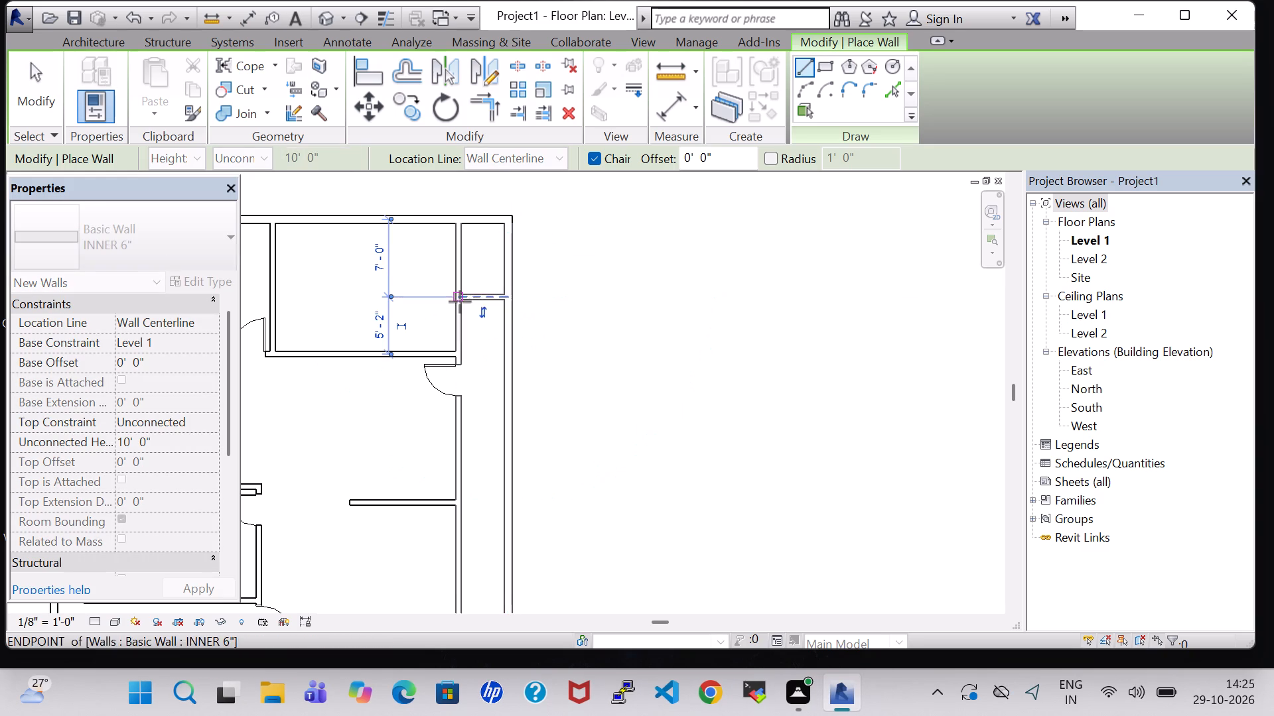
key("Escape")
key("Escape")
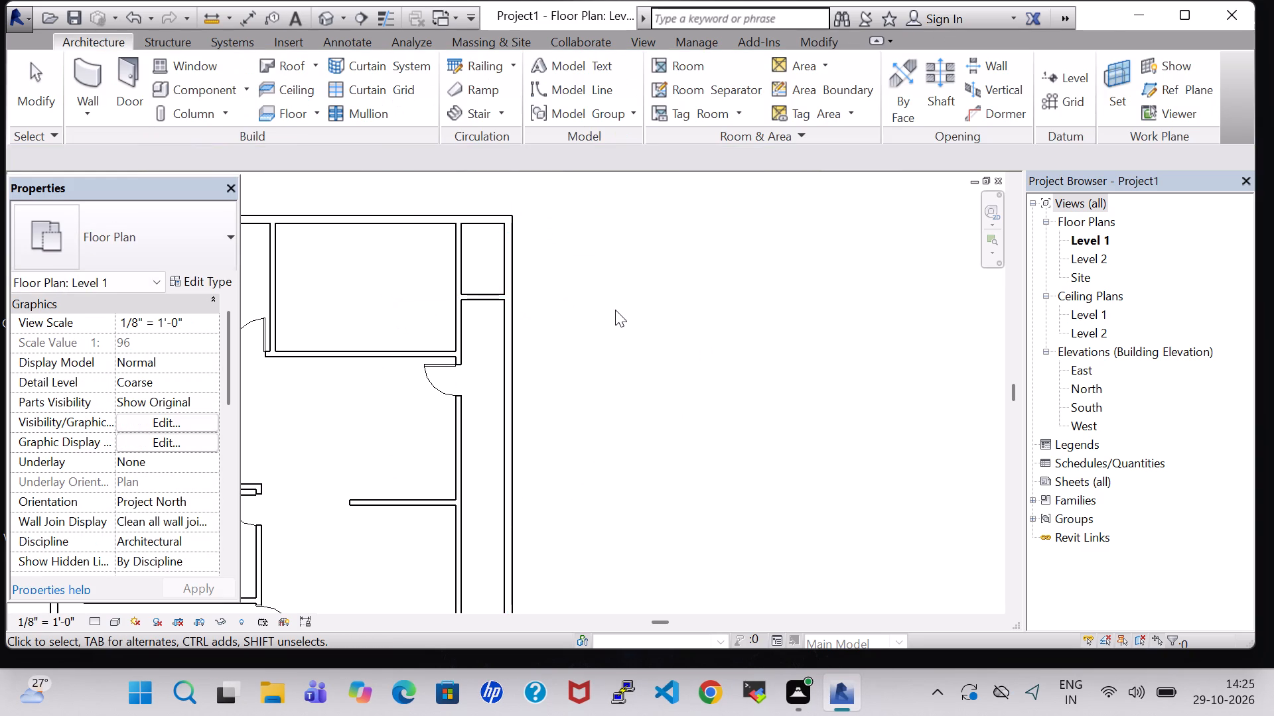
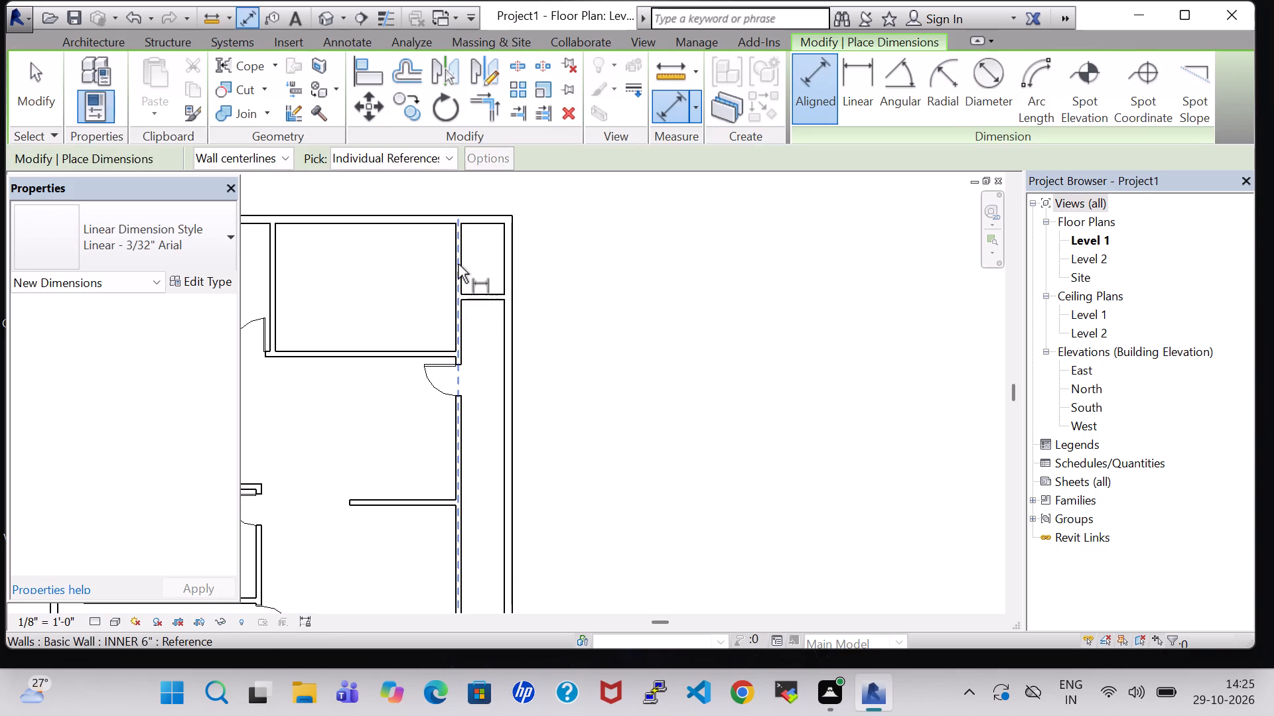
Dimension the width of the small northeast room between the centerlines of the INNER 6" partition and the east outer wall.
left_click(458, 264)
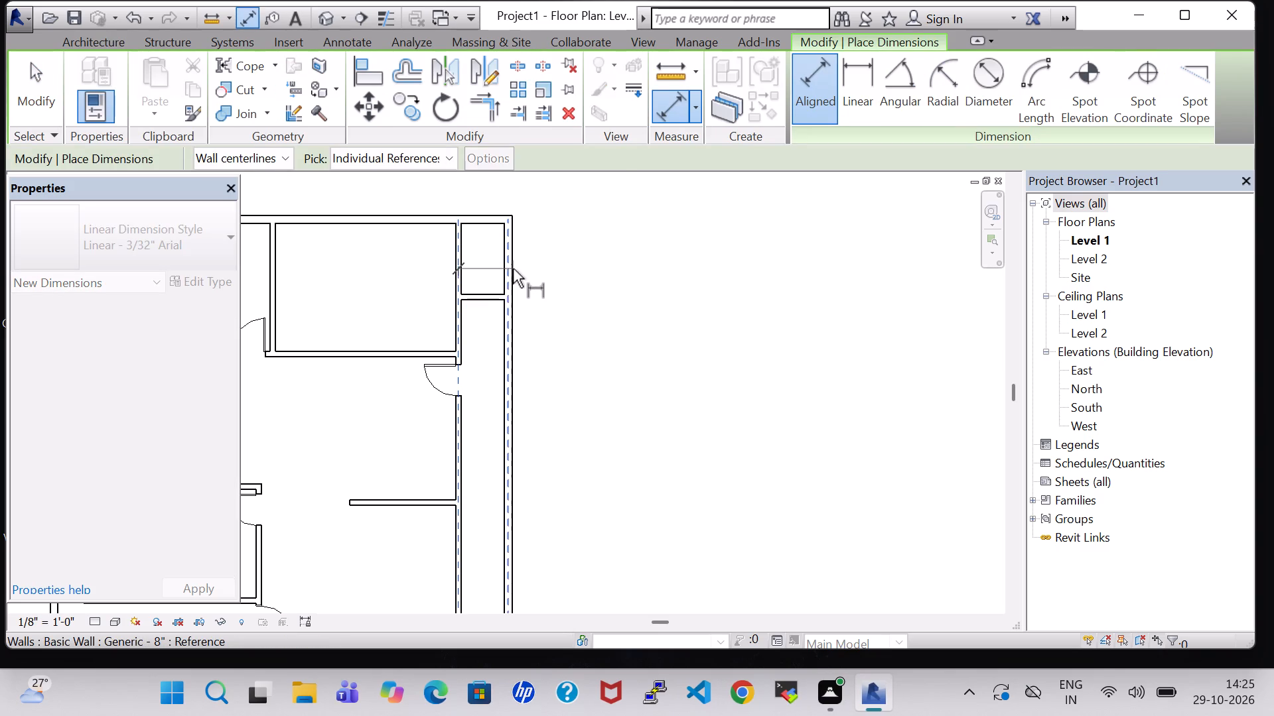
left_click(507, 268)
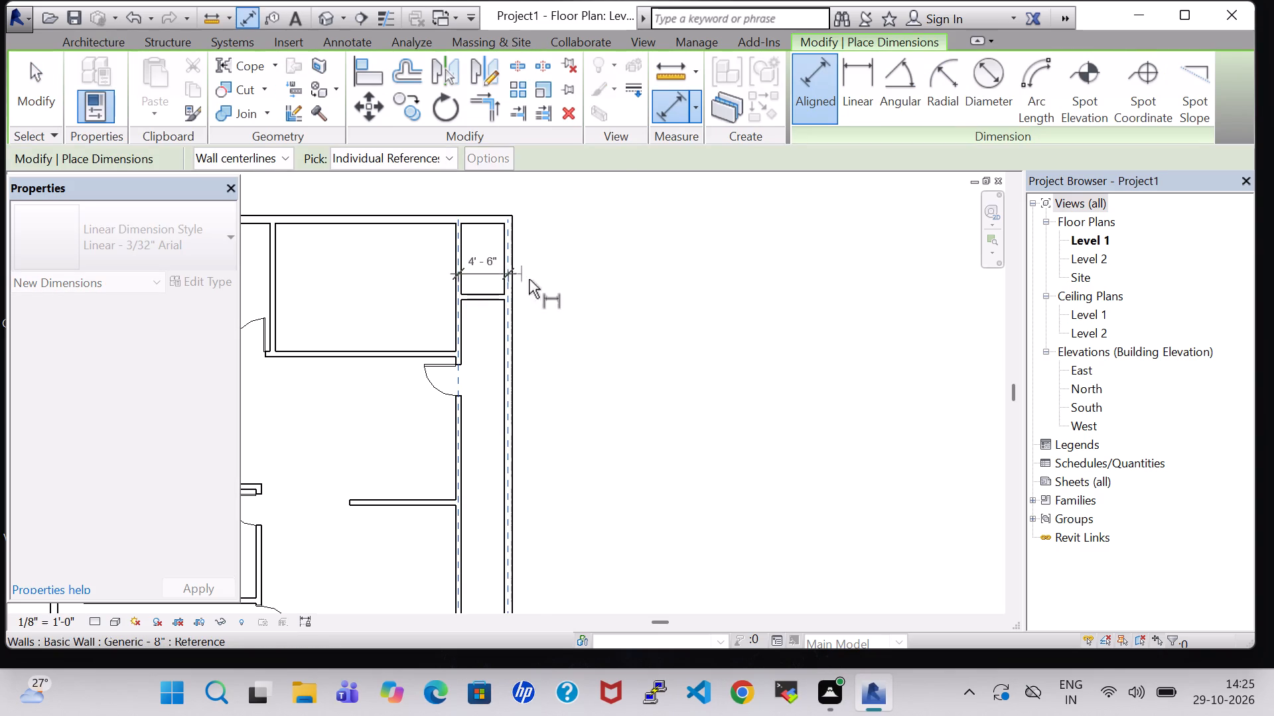
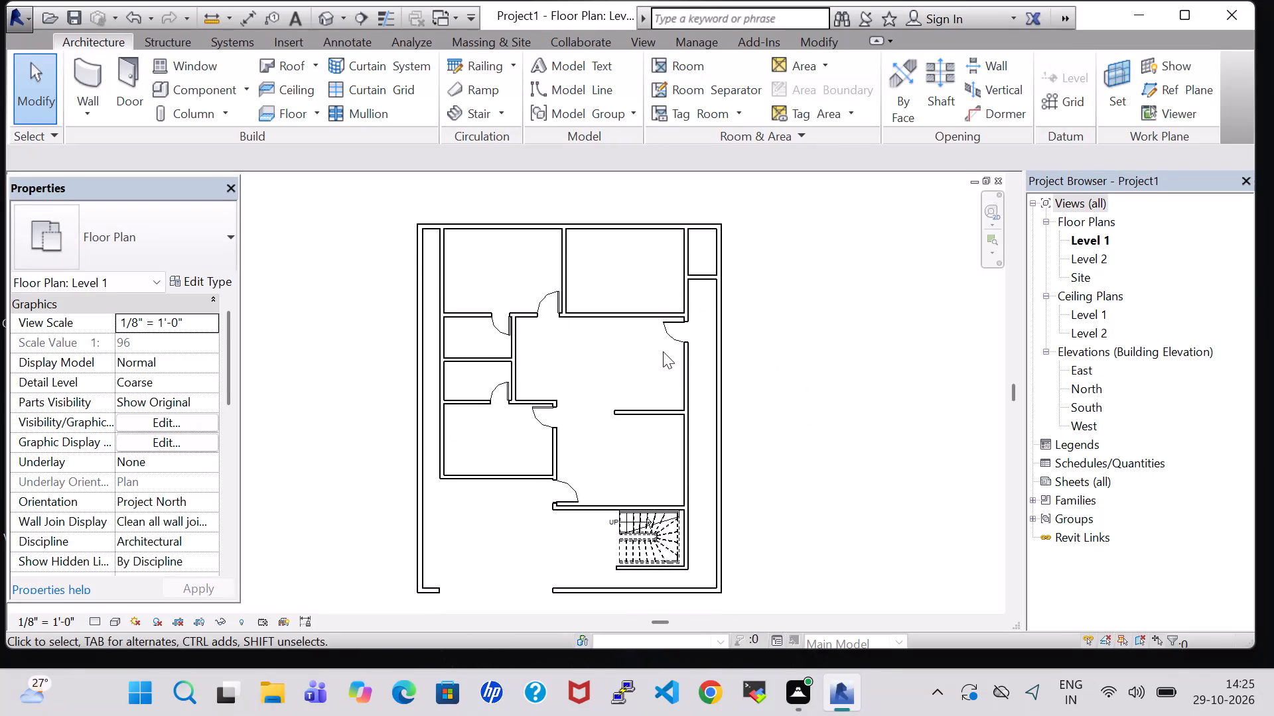
Start a new door on the Level 1 plan using the Single-Flush 30" x 80" type.
left_click(123, 75)
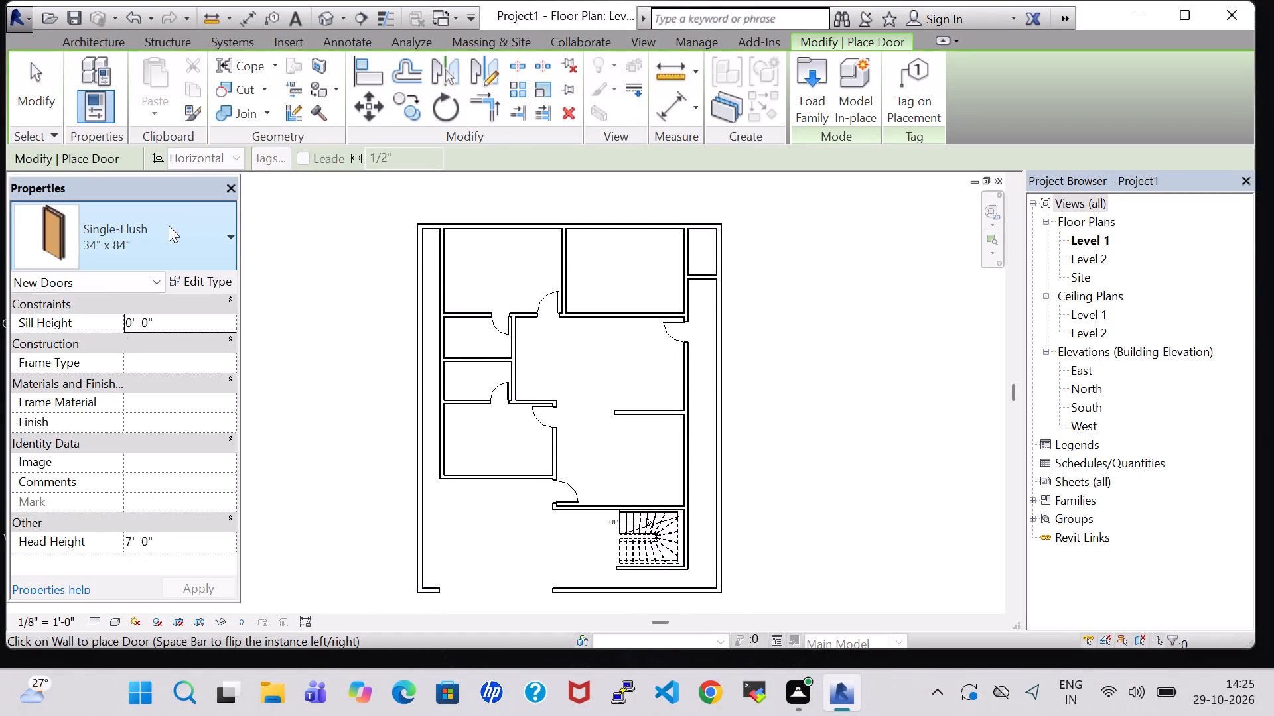
left_click(169, 225)
scroll(159, 322, "up", 3)
left_click(148, 348)
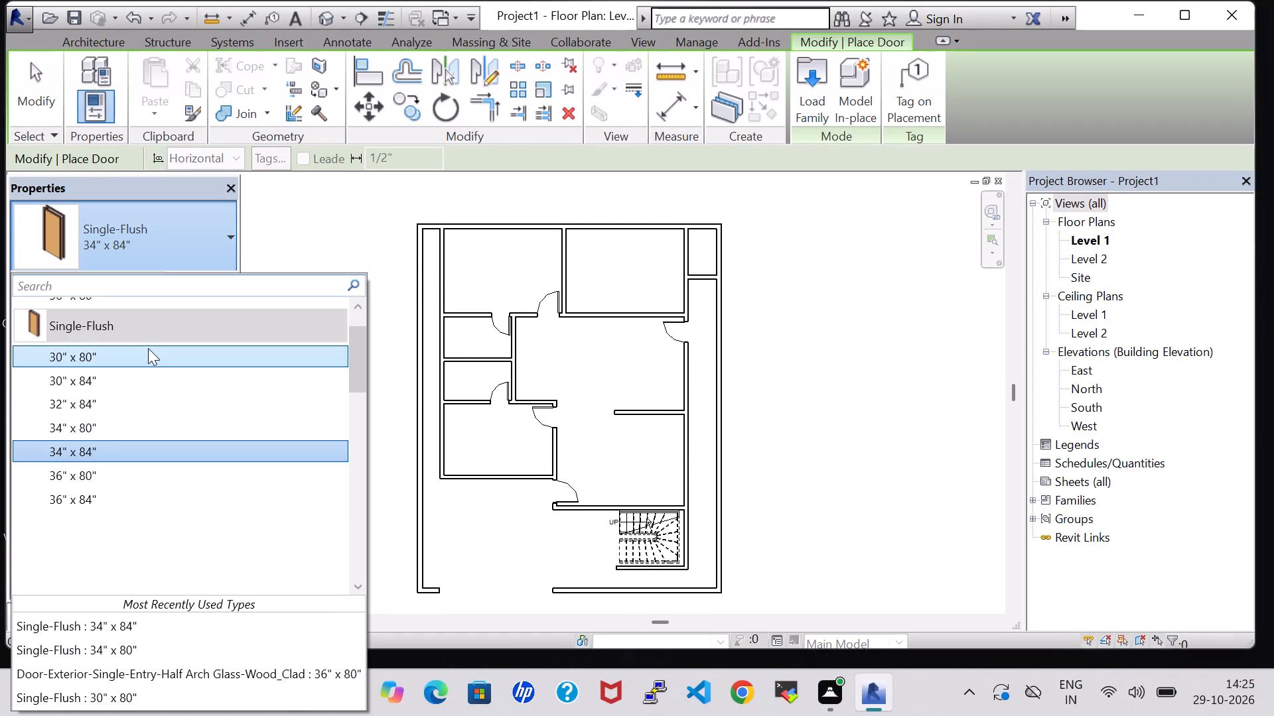
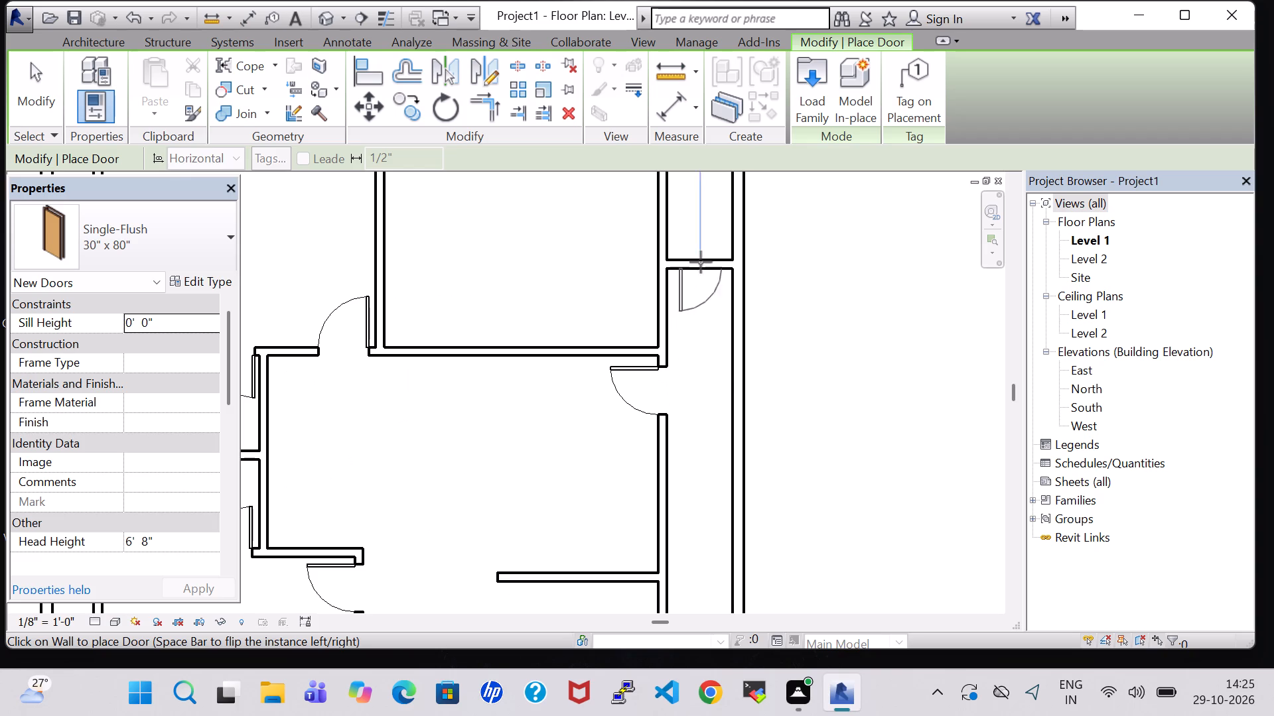
Place the Single-Flush 30" x 80" door in the small northeast room's west wall, centred about 2'-2" from the north outer wall, swinging into the room.
middle_click_drag(694, 243, 718, 519)
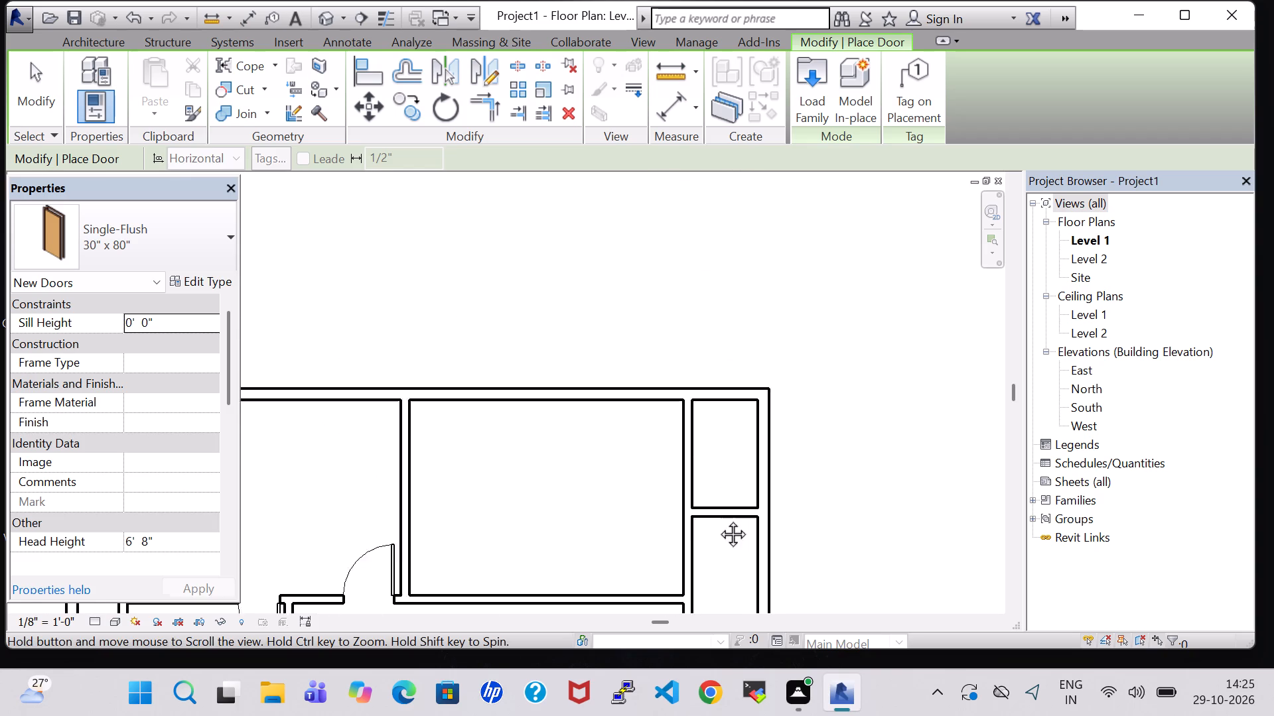
middle_click_drag(718, 519, 718, 520)
key("space")
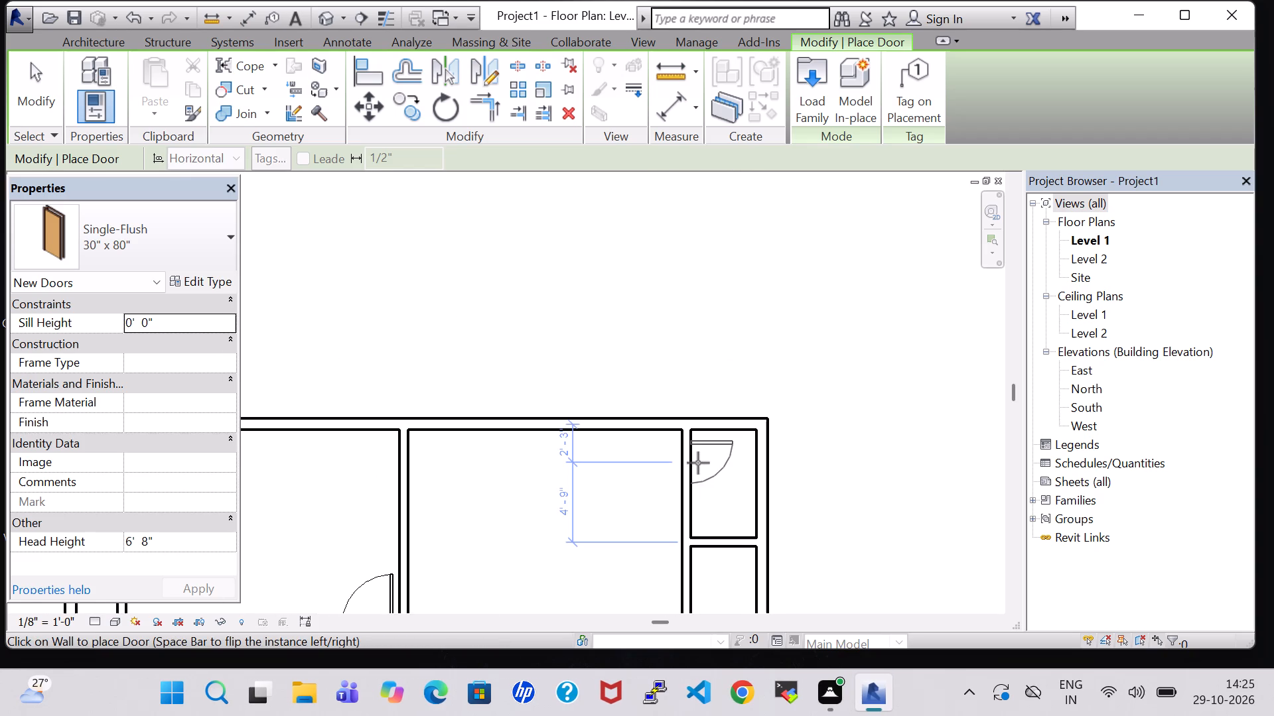
scroll(698, 463, "up", 1)
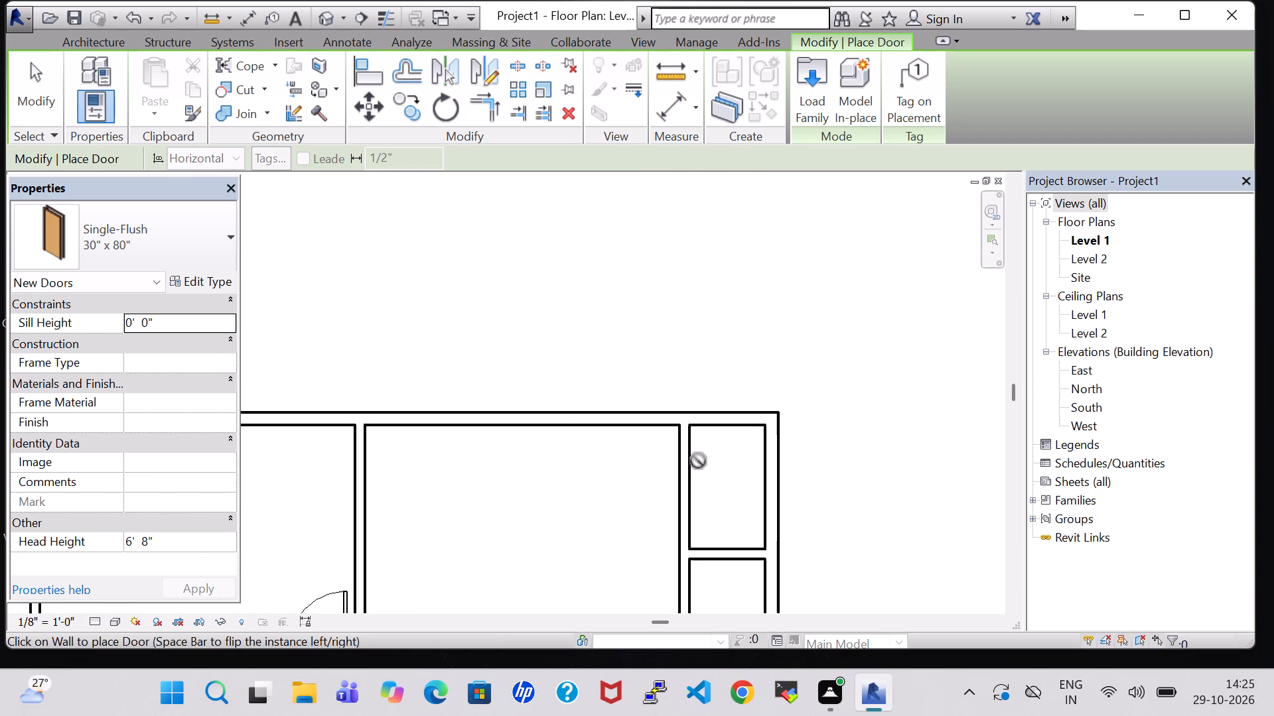
left_click(685, 461)
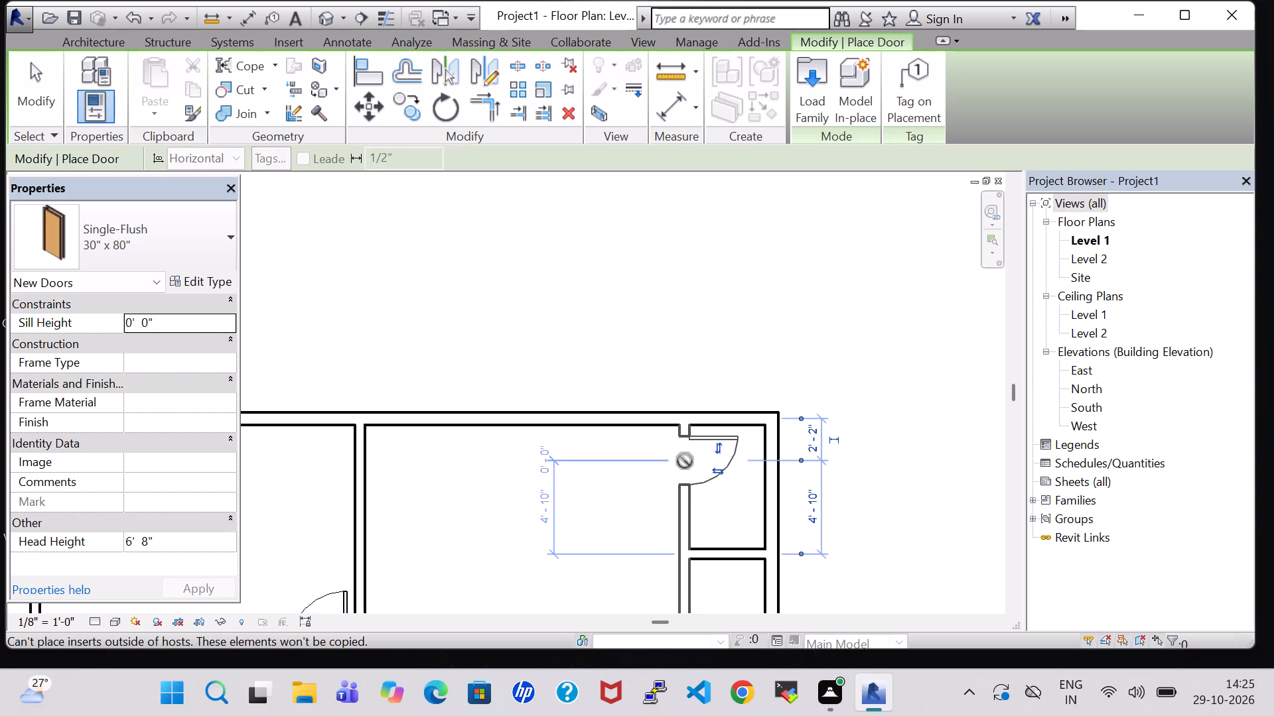
key("Escape")
key("Escape")
scroll(681, 394, "down", 8)
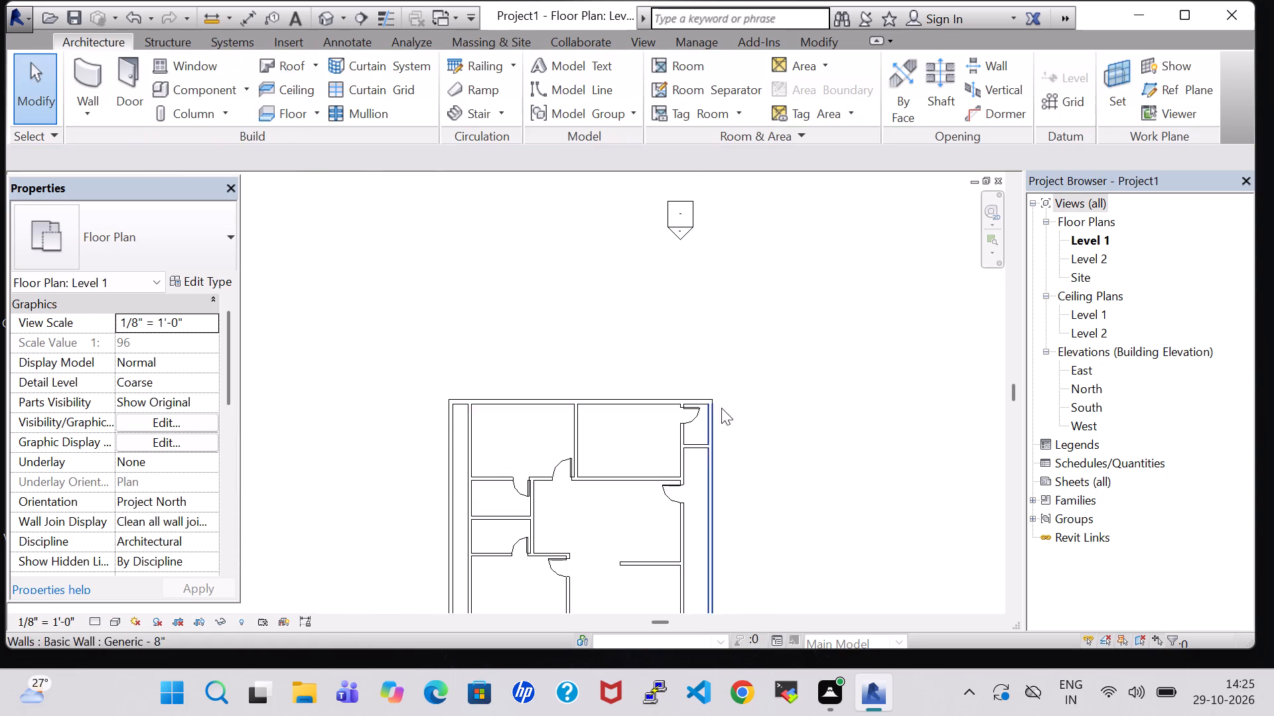
middle_click_drag(727, 413, 717, 319)
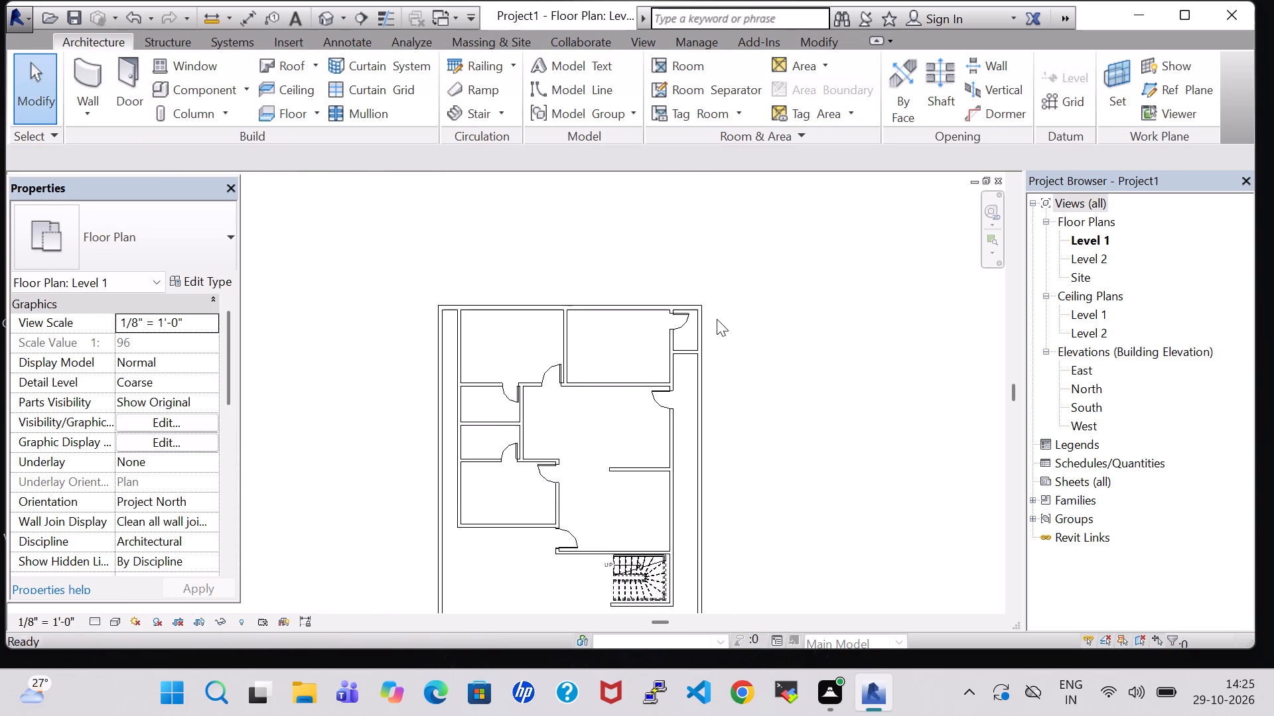
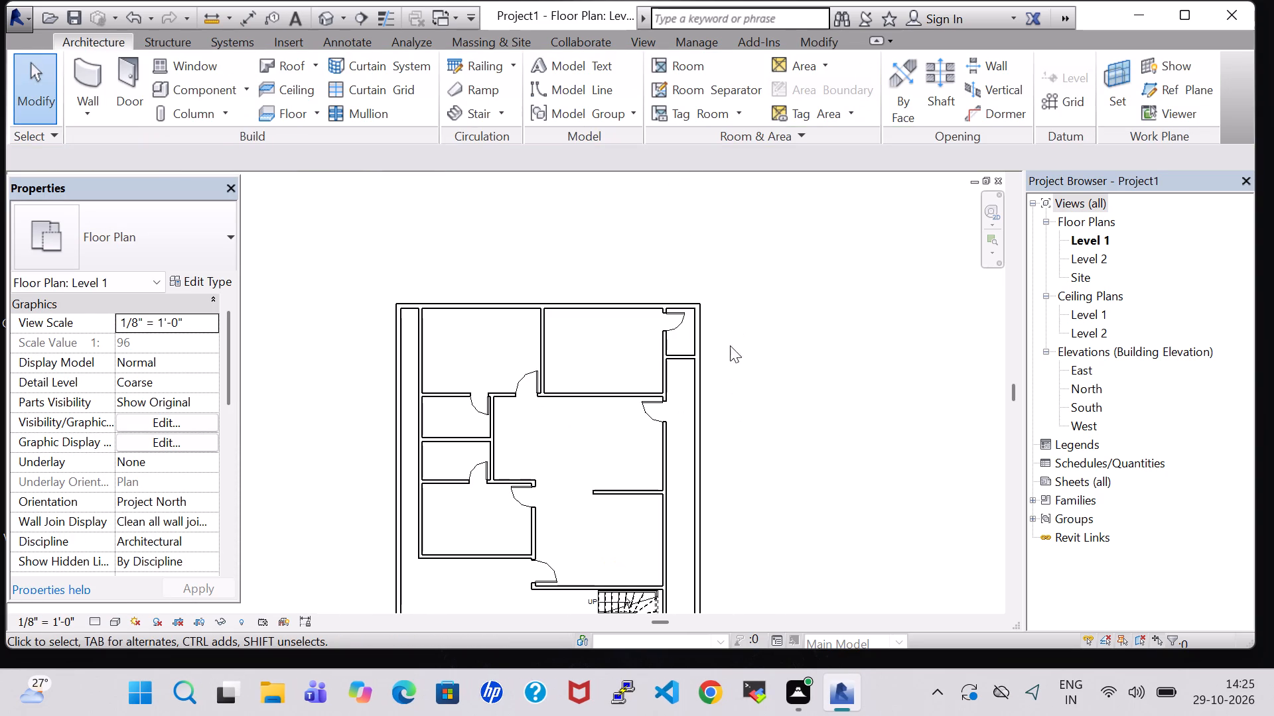
Split the north outer wall where it meets the northwest room's west wall, keeping both segments.
middle_click_drag(737, 391, 737, 320)
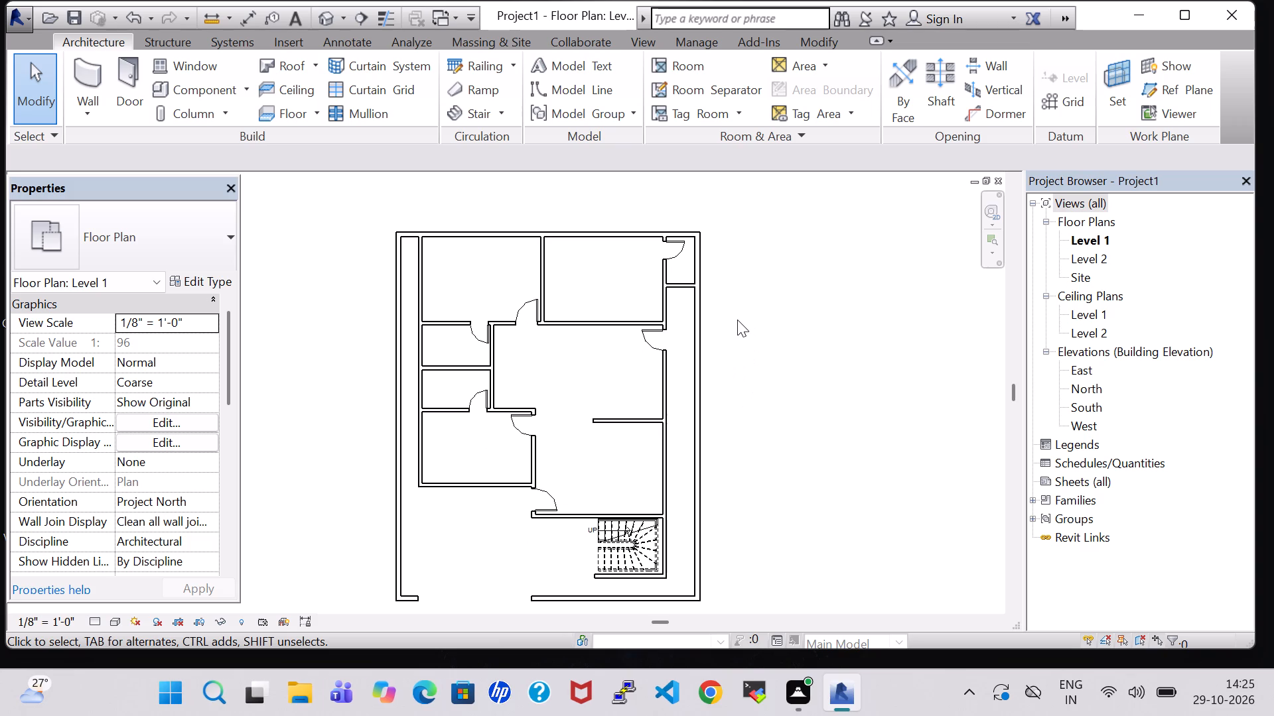
scroll(737, 320, "down", 1)
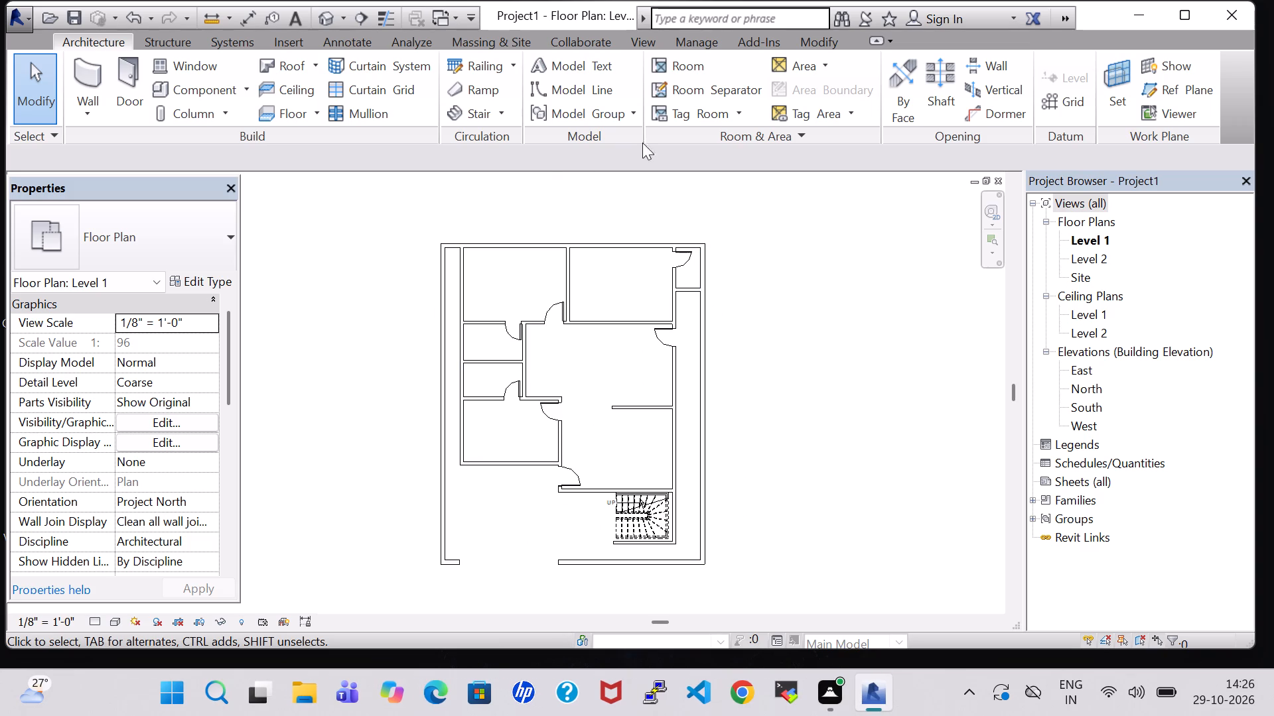
left_click(839, 43)
scroll(413, 304, "up", 5)
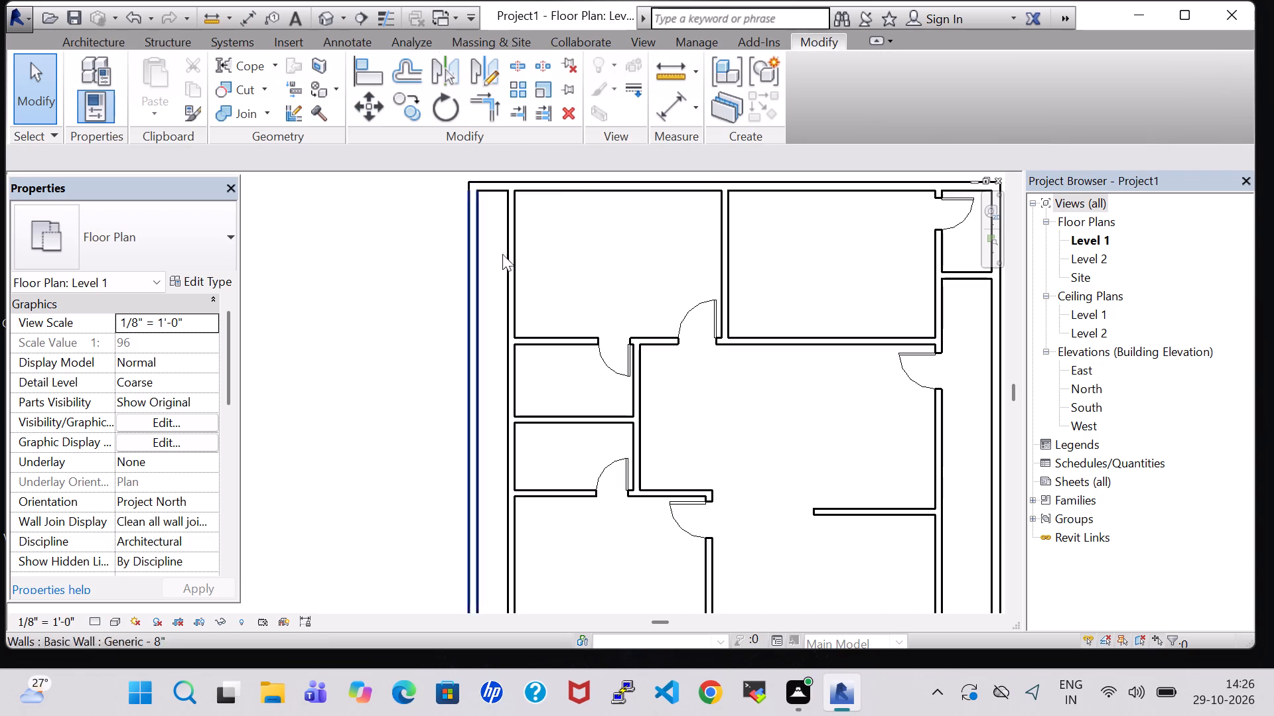
left_click(504, 61)
left_click(514, 63)
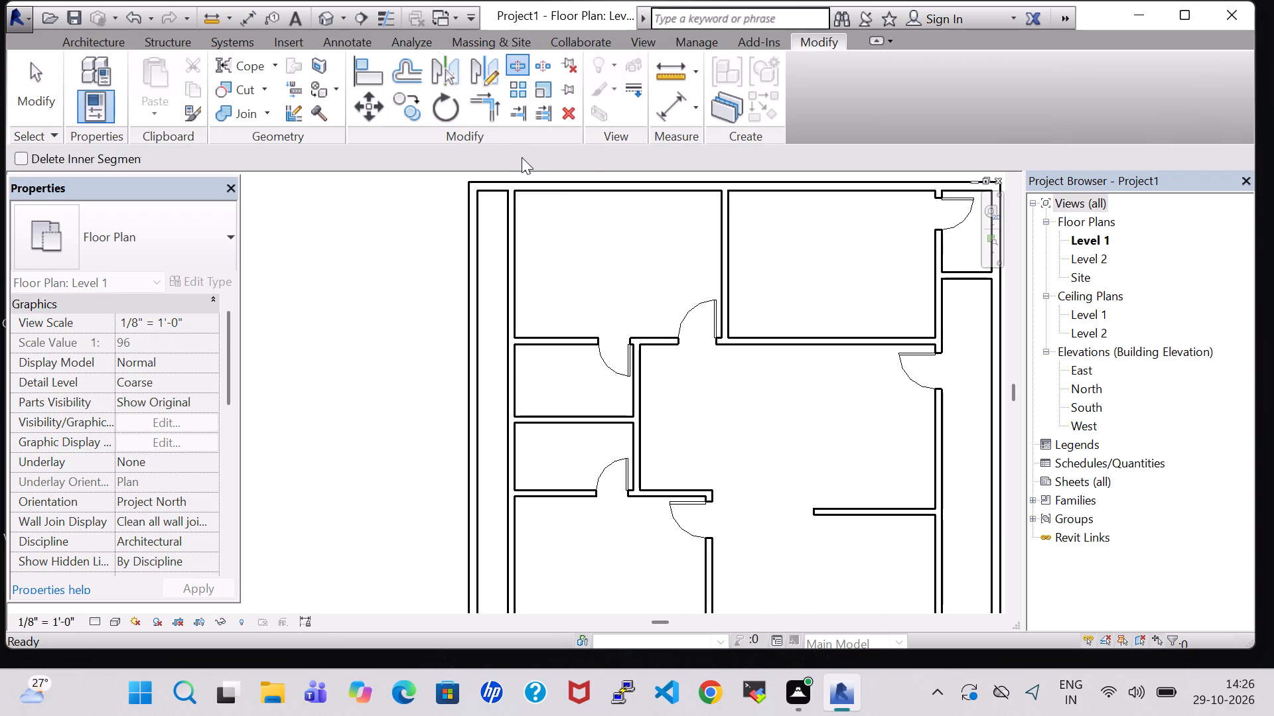
left_click(519, 182)
scroll(496, 295, "down", 3)
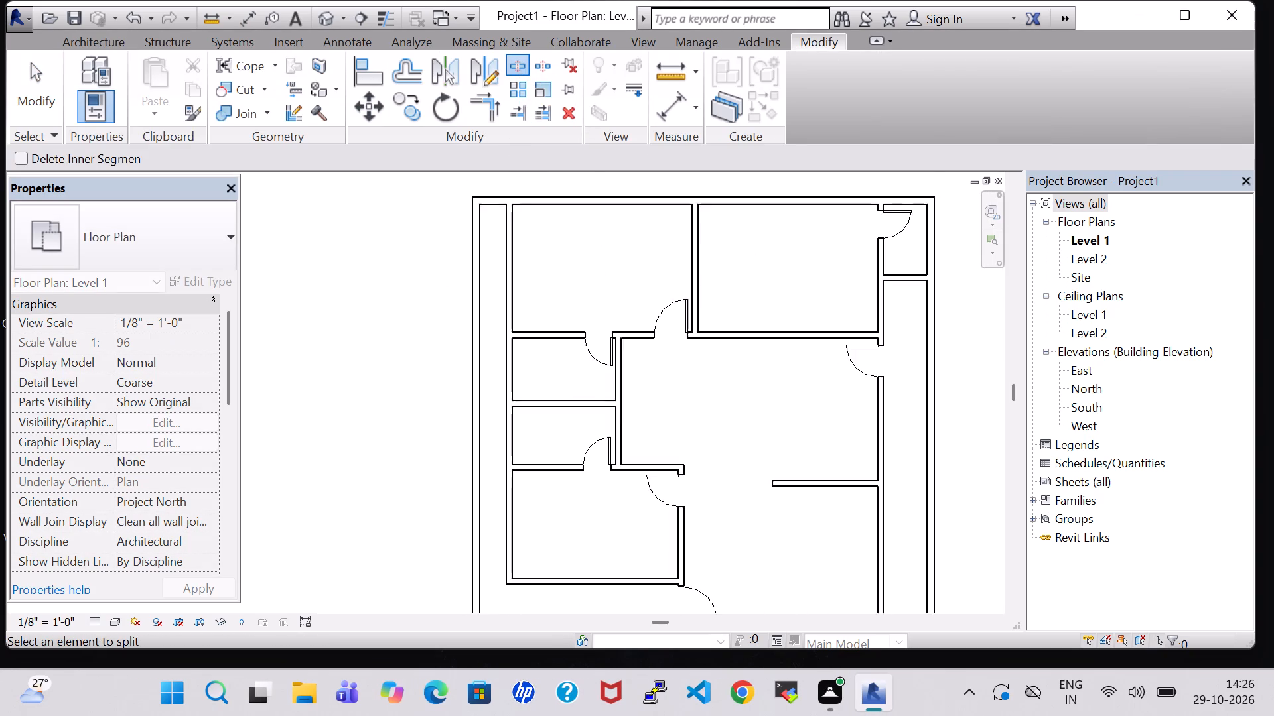
scroll(496, 296, "down", 3)
key("Escape")
key("Escape")
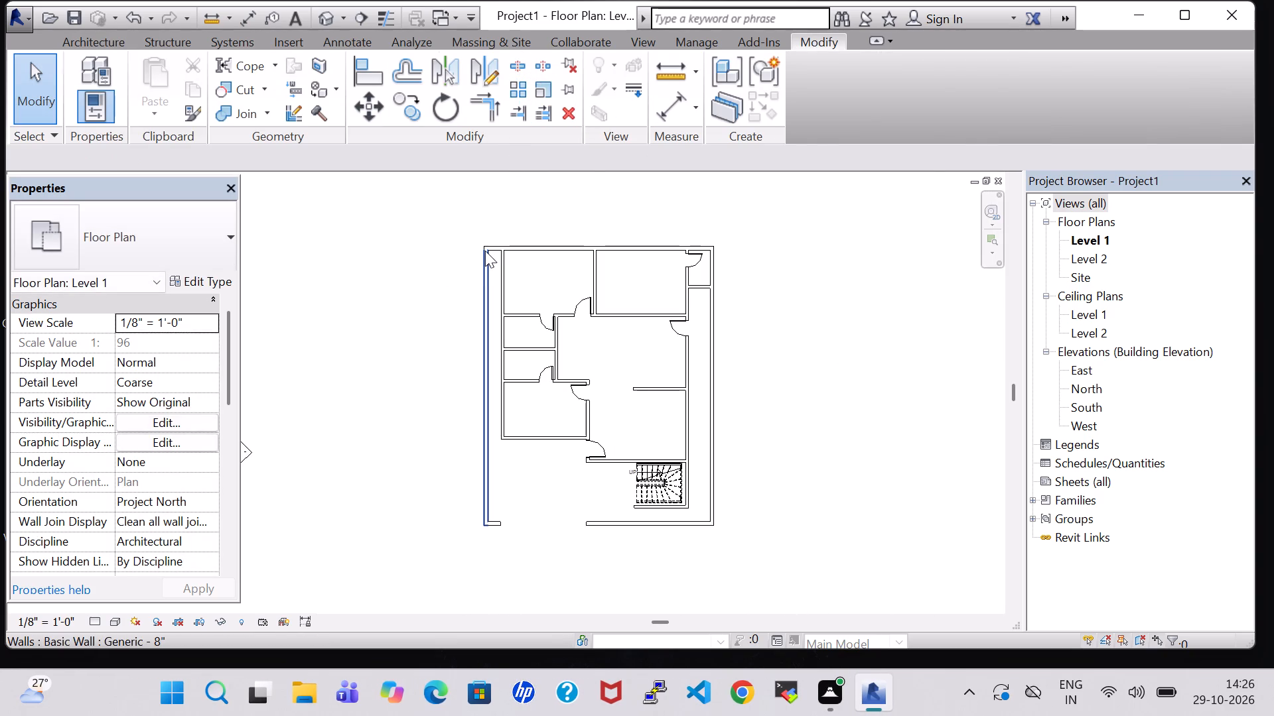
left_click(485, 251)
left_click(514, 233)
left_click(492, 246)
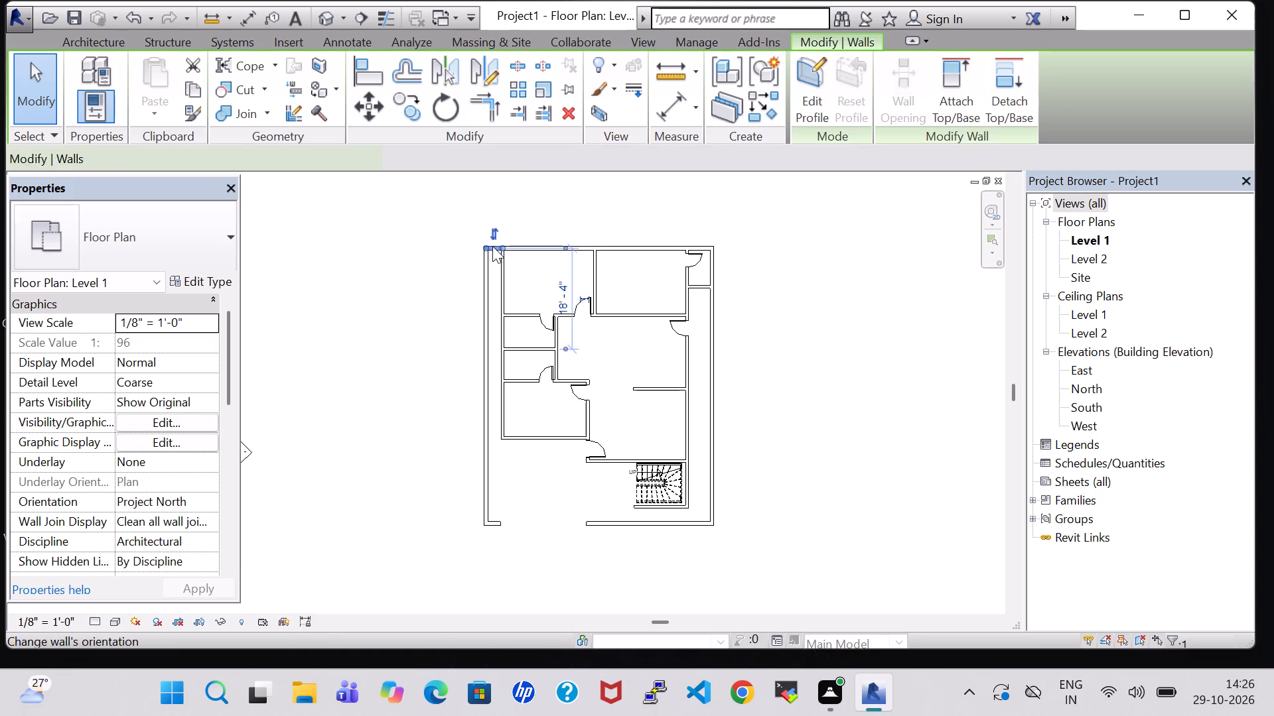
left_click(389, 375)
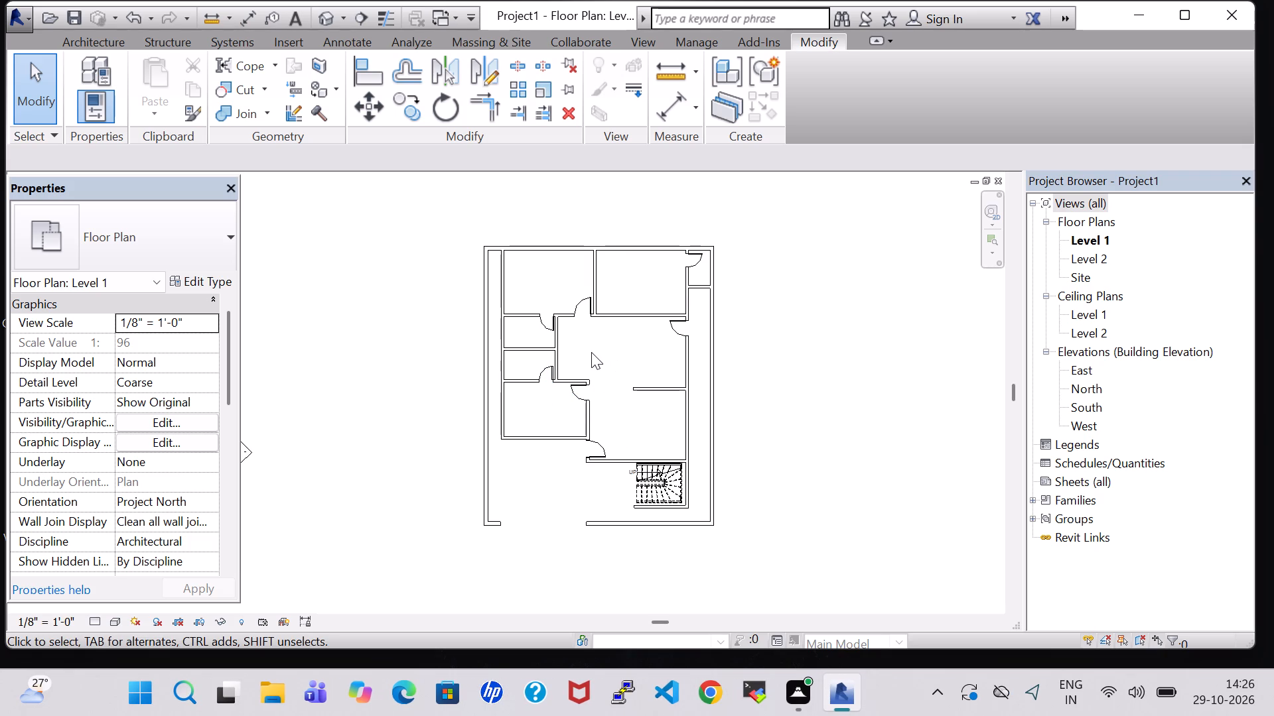
Load the Casement 3x3 with Trim window family from the US Imperial library's Windows folder for placement.
scroll(575, 312, "up", 2)
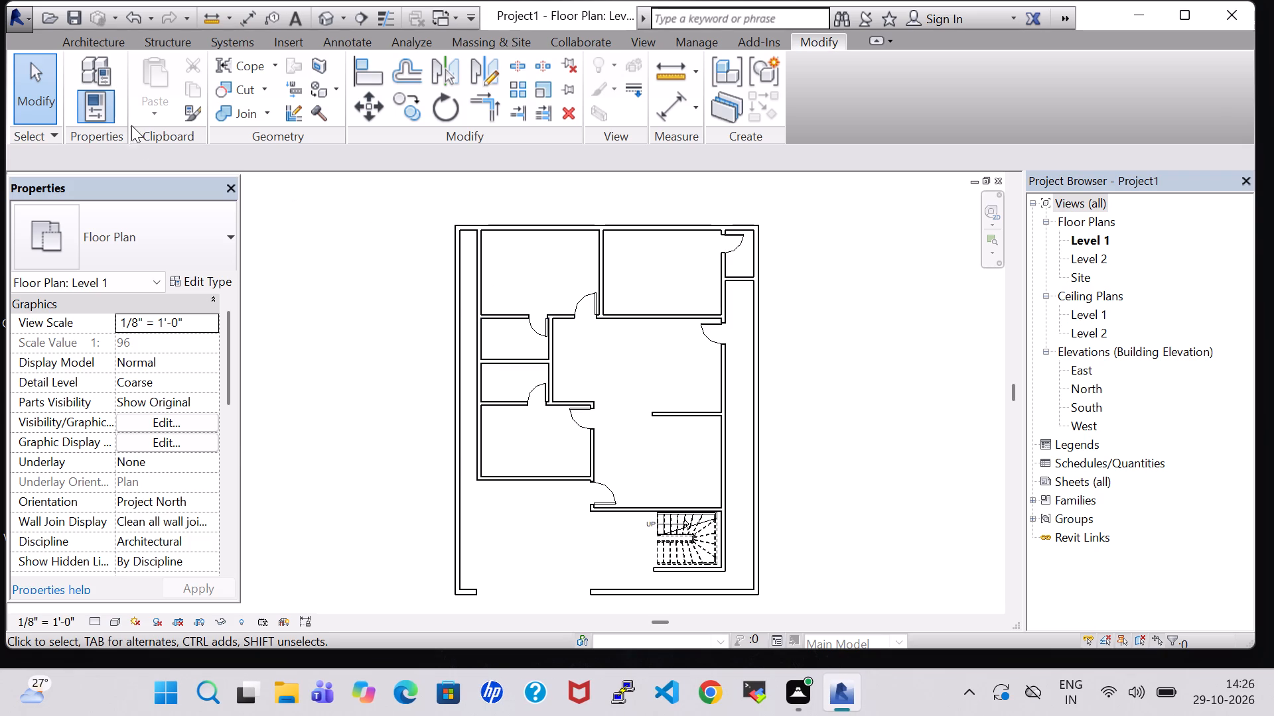
left_click(92, 36)
left_click(179, 68)
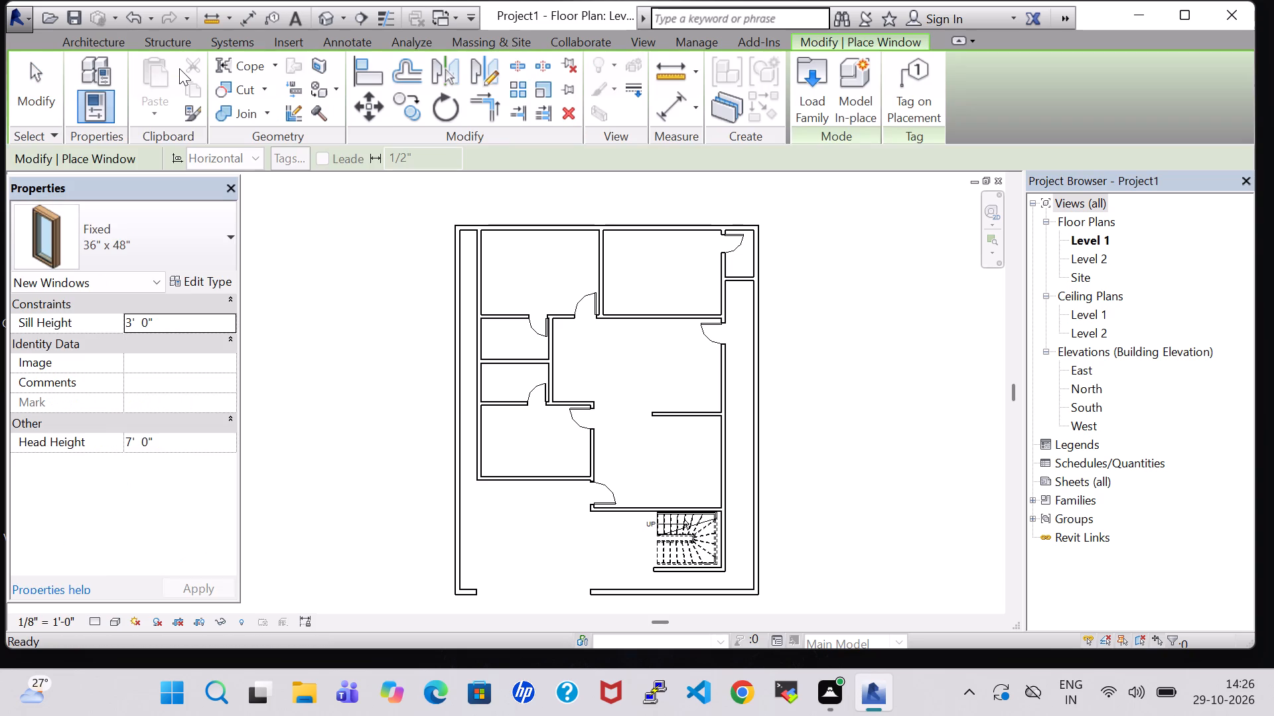
left_click(813, 88)
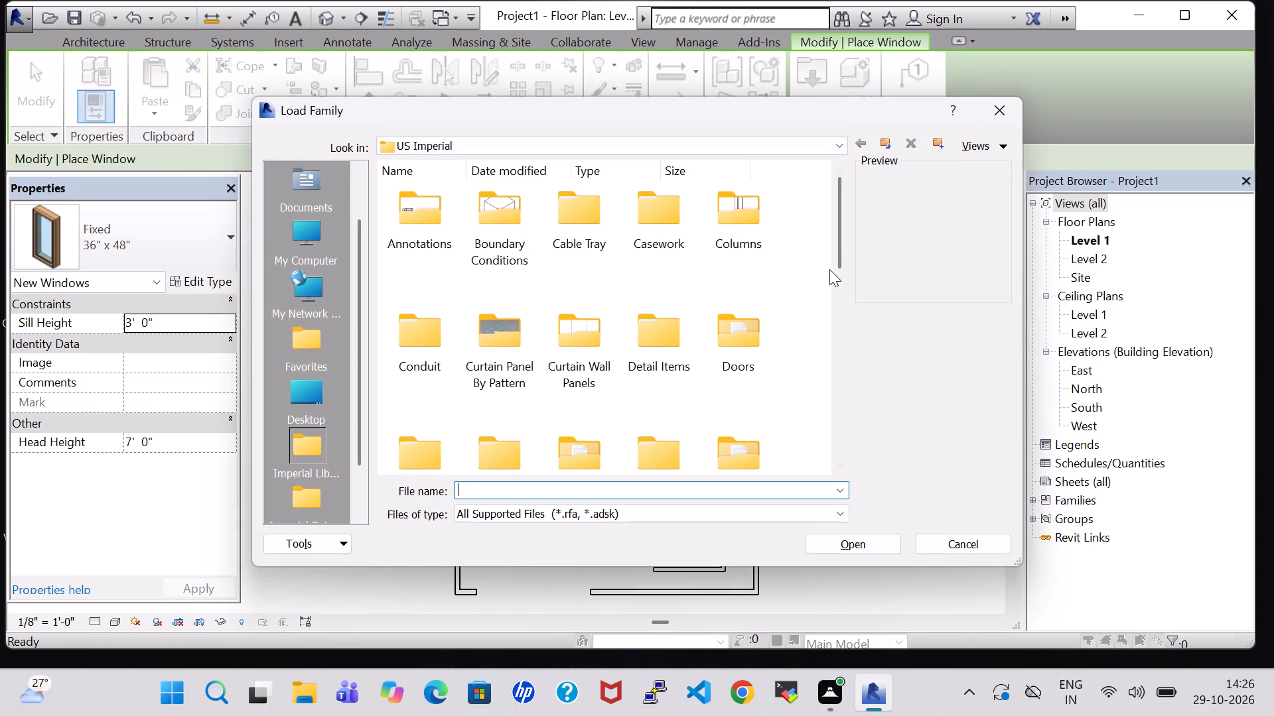
left_click(756, 439)
key("w")
double_click(570, 400)
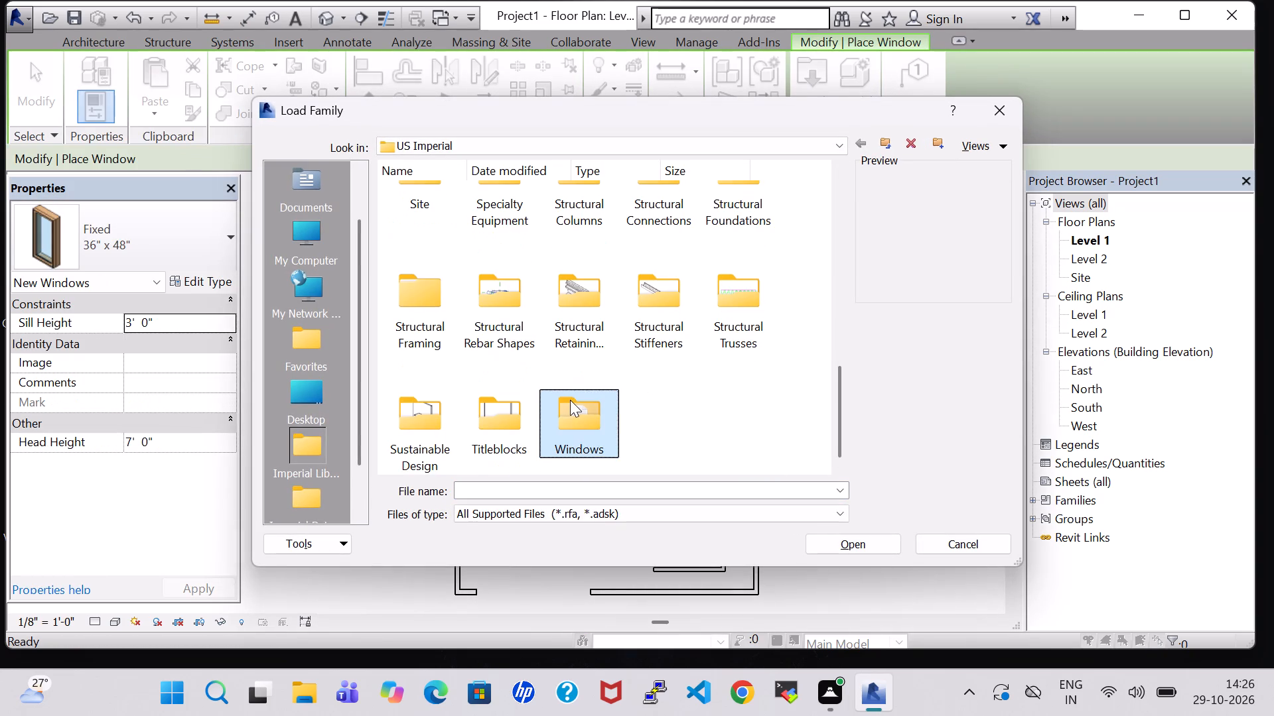
left_click(585, 210)
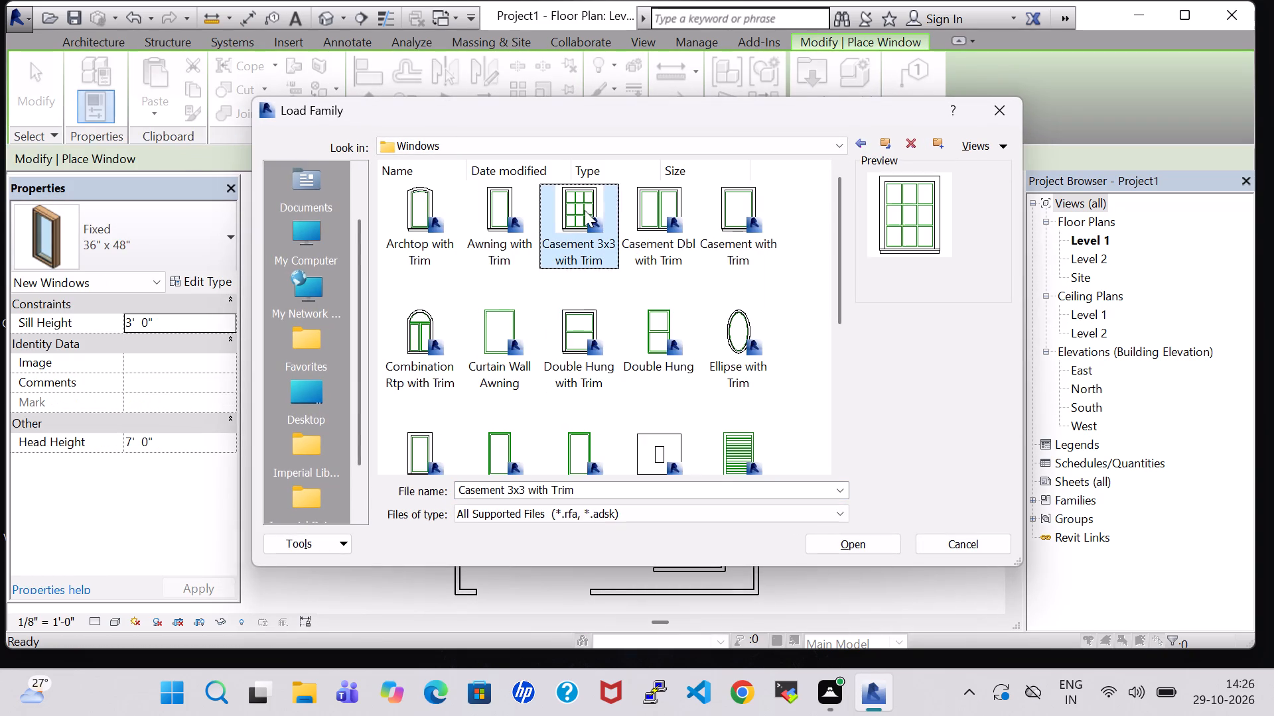
left_click(886, 538)
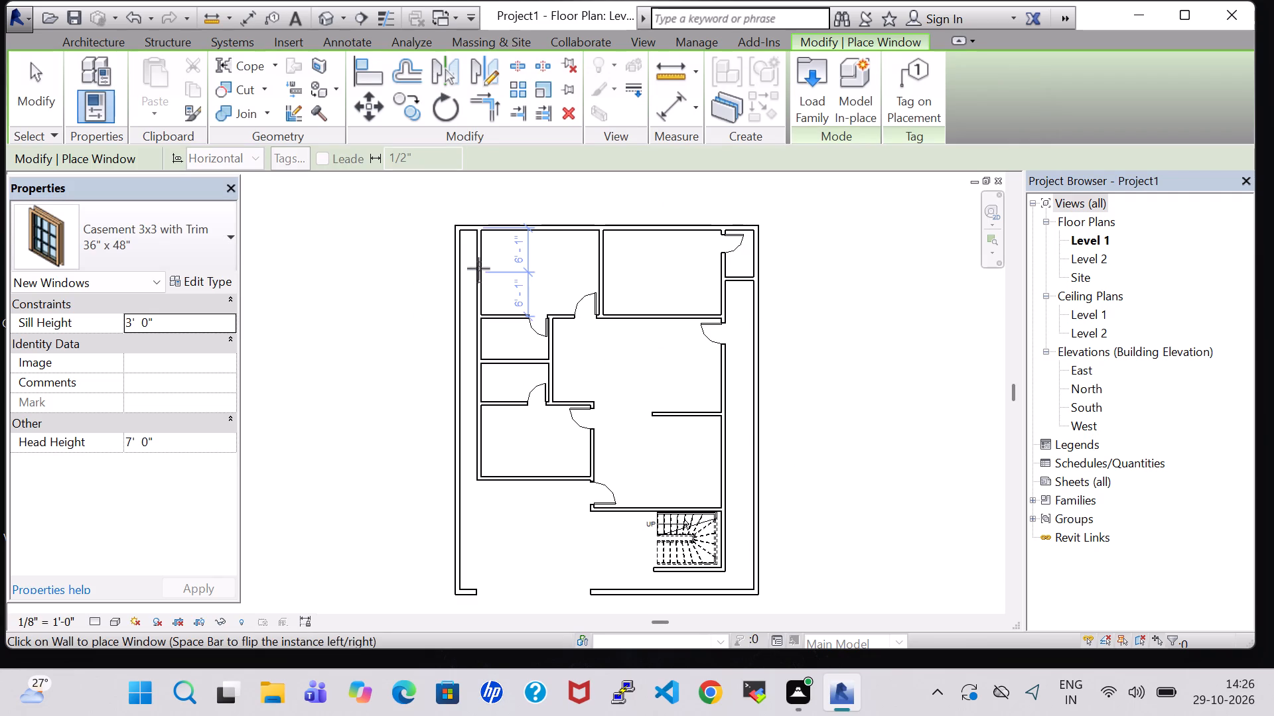
Place a Casement 3x3 with Trim 36" x 48" window in the northwest room's west wall.
scroll(478, 268, "up", 4)
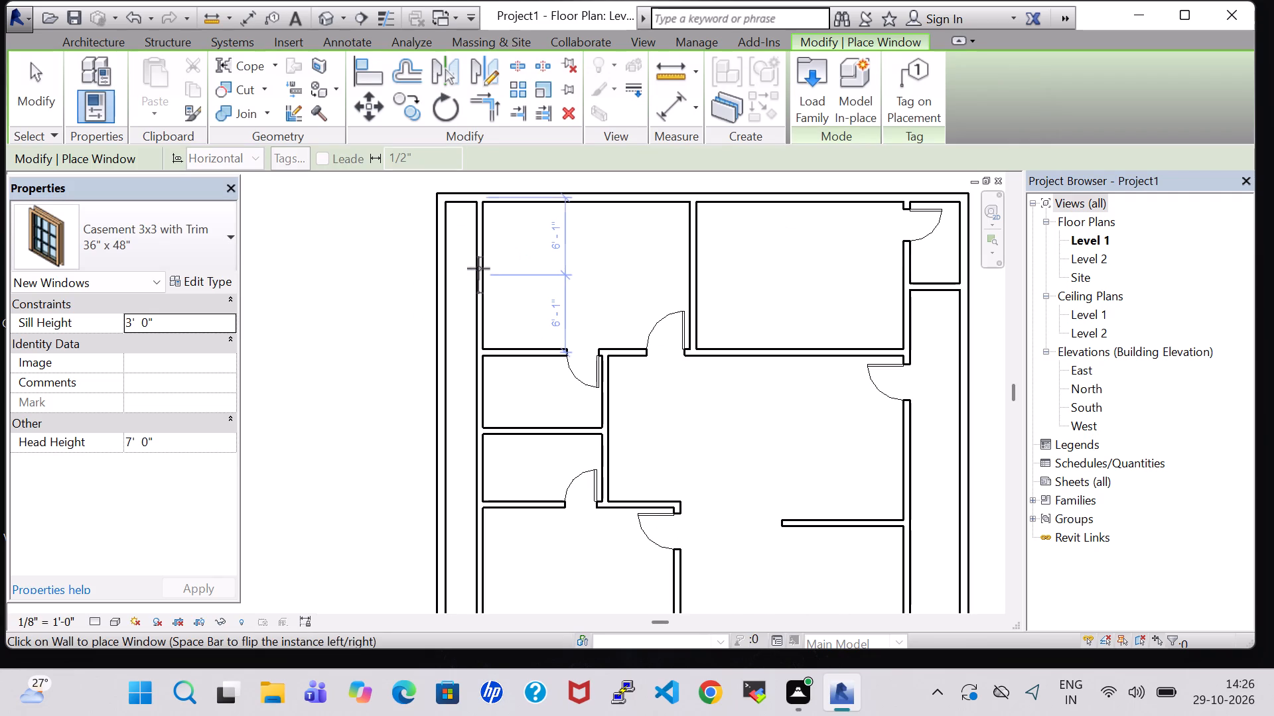
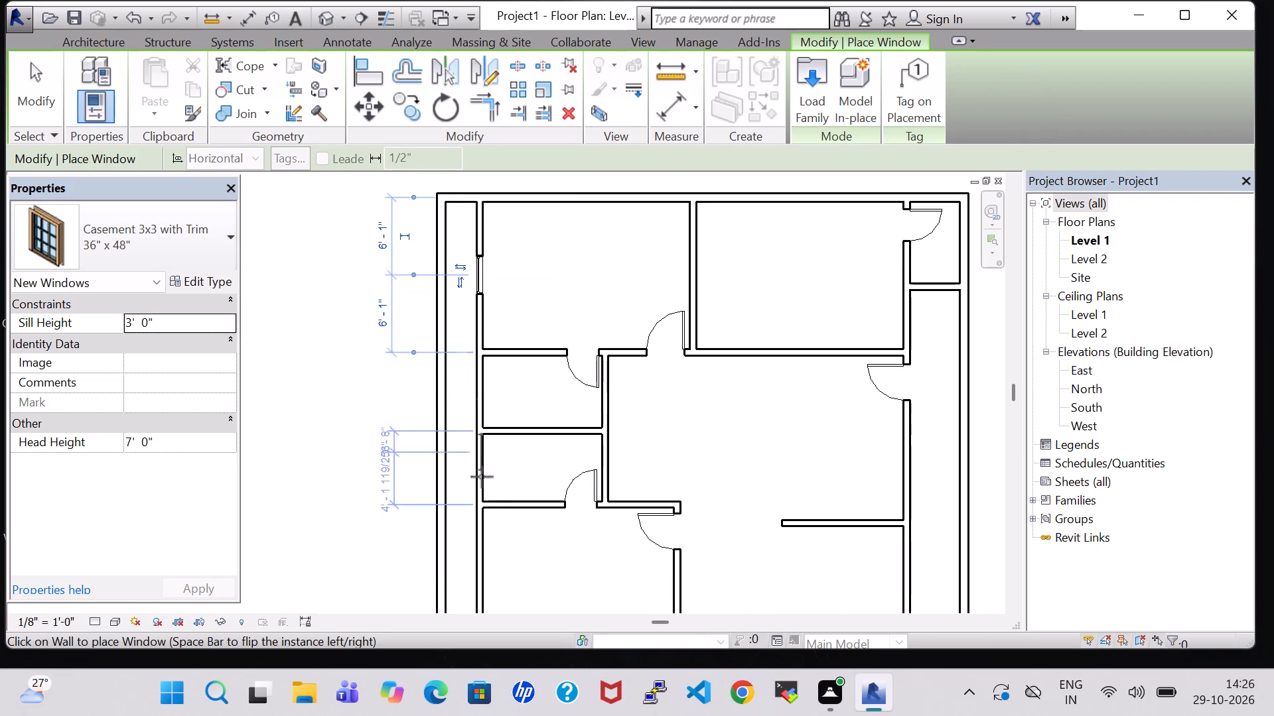
Place 36" x 48" casement windows midway along the southwest room's west wall and south wall, the latter 7' - 9" from each side.
middle_click_drag(487, 583, 536, 462)
scroll(504, 547, "up", 1)
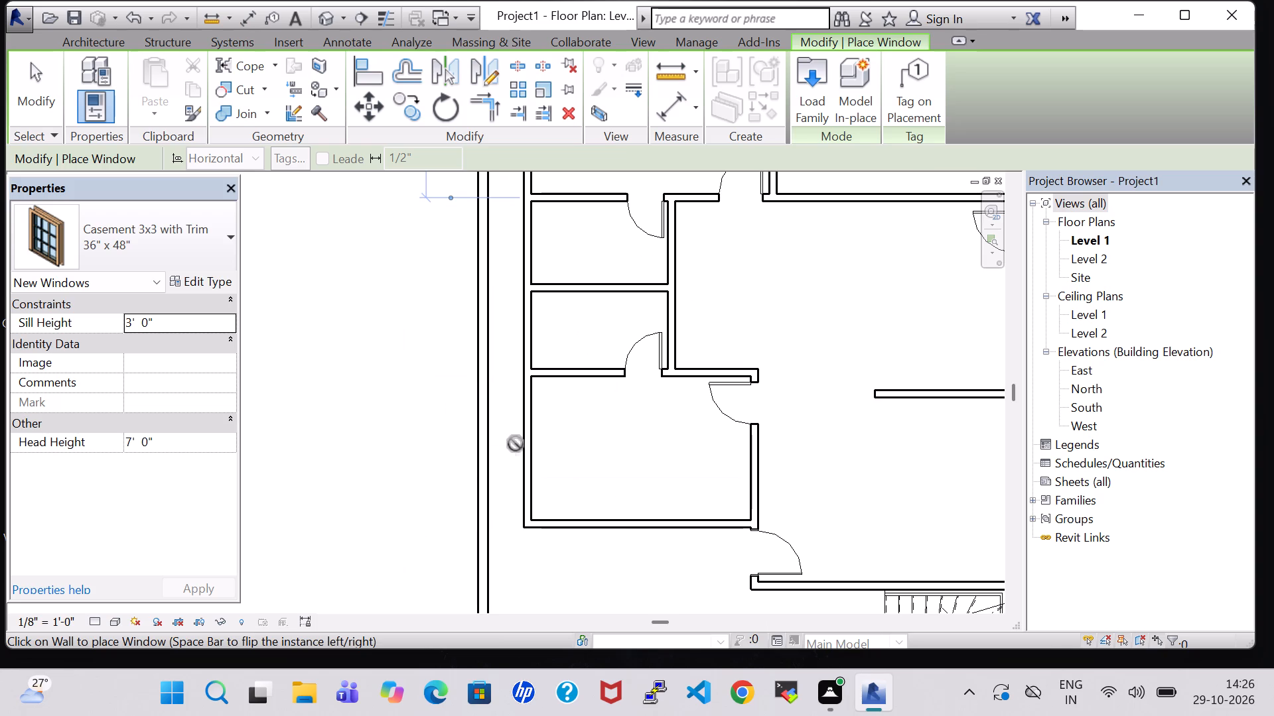
left_click(523, 442)
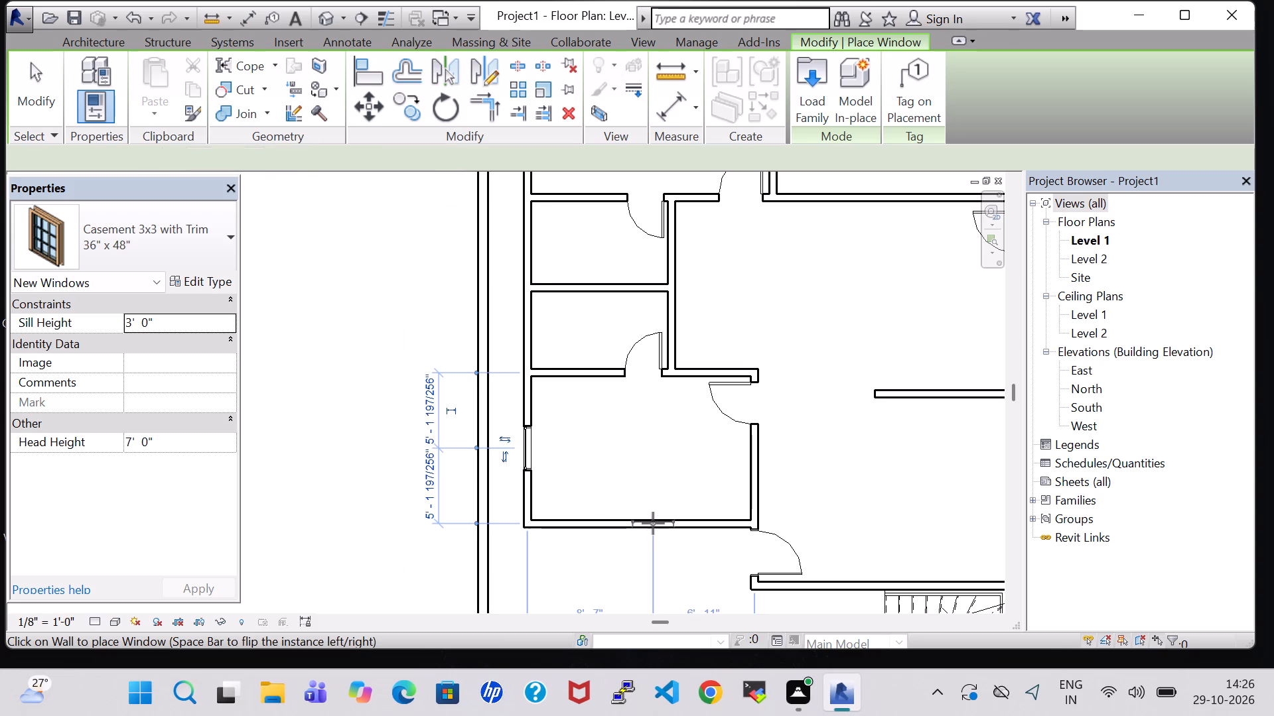
left_click(646, 528)
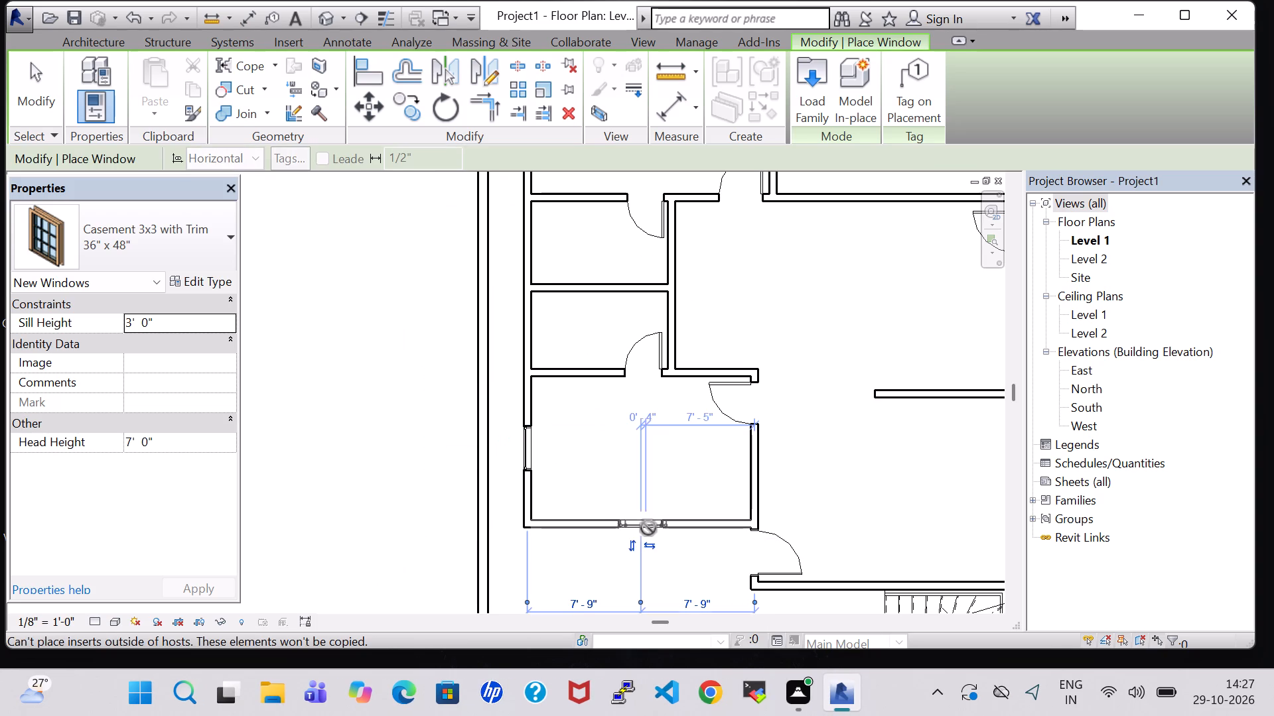
Place 36" x 48" casement windows in the wall just north of the stair and in the inner east wall, south and north of the short partition.
middle_click_drag(703, 495, 522, 491)
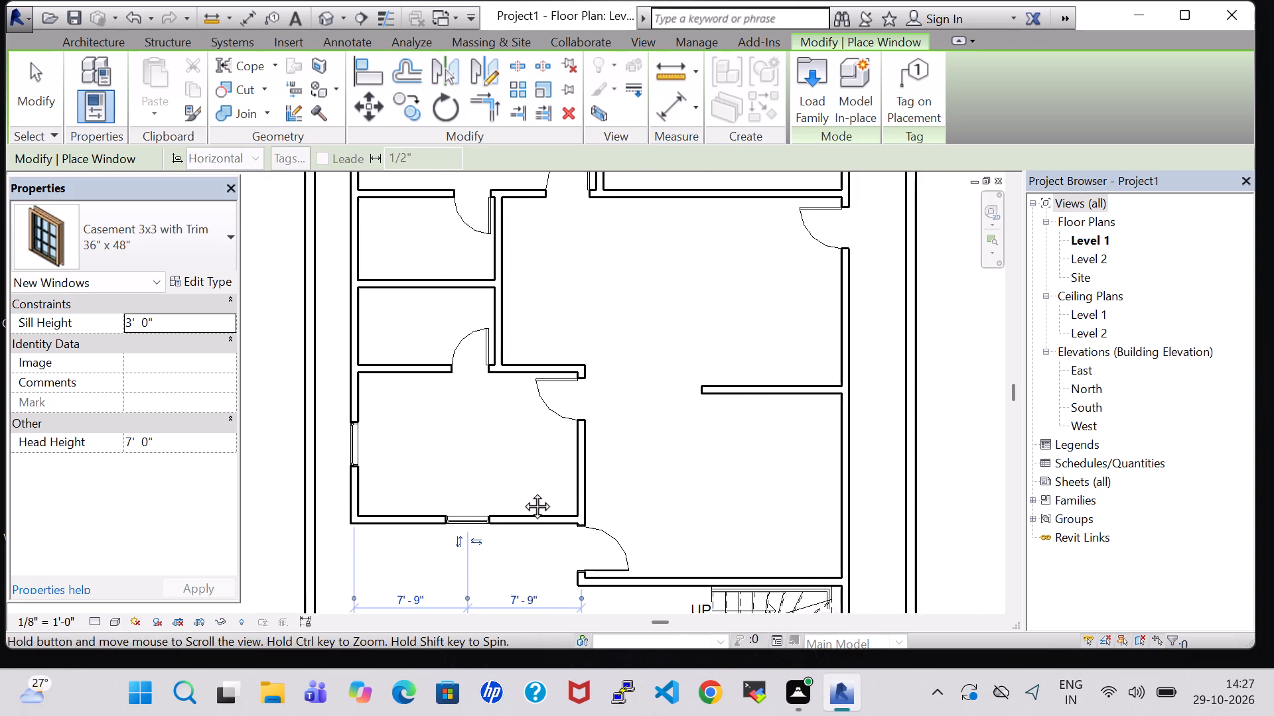
middle_click_drag(522, 491, 518, 491)
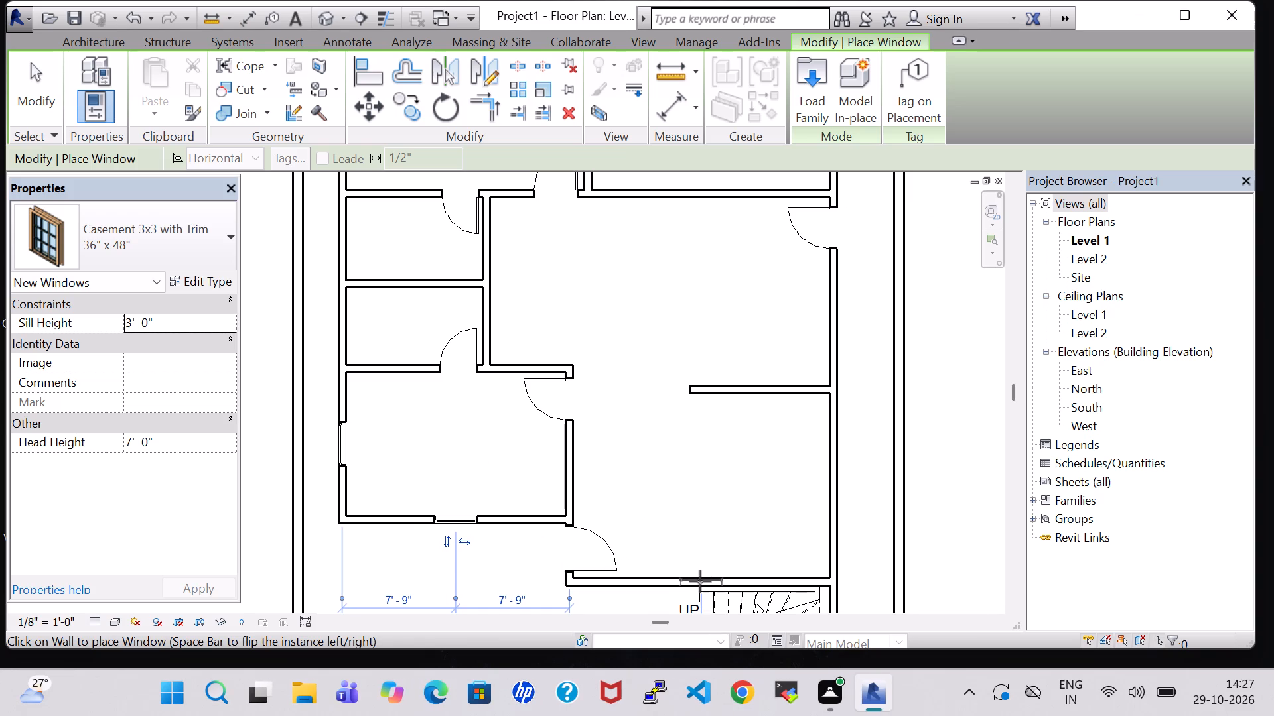
left_click(700, 593)
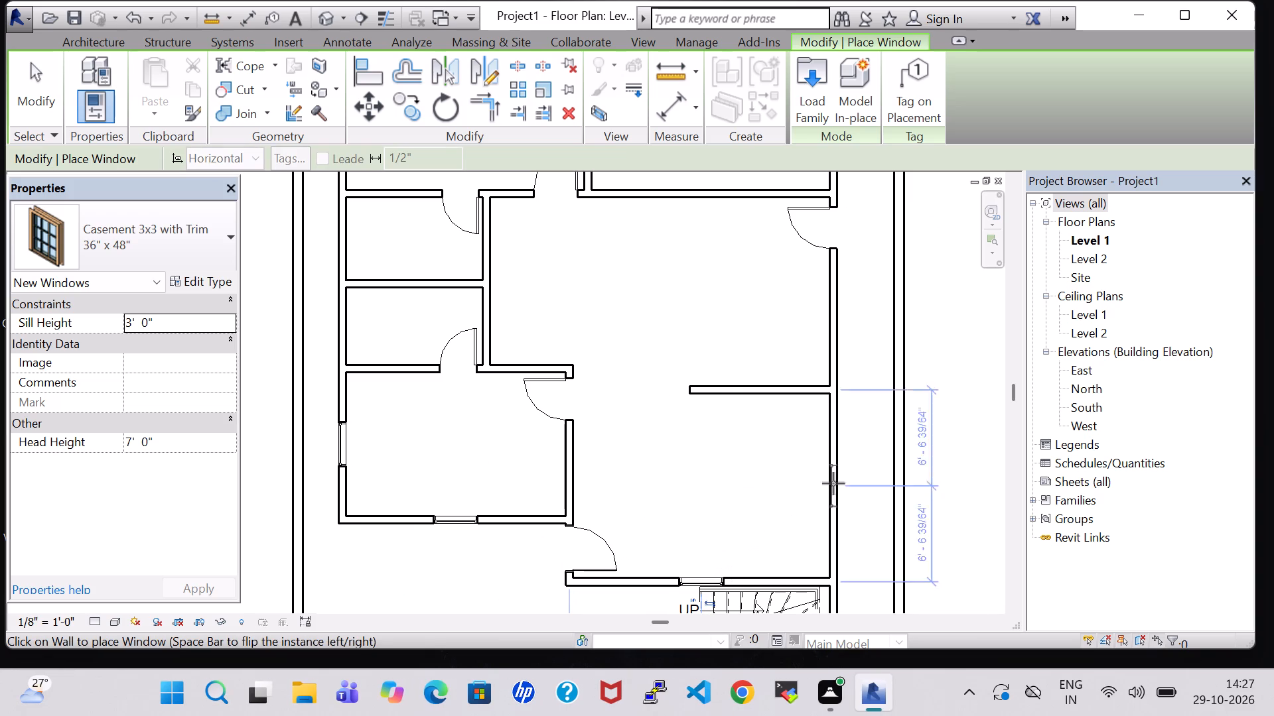
left_click(836, 474)
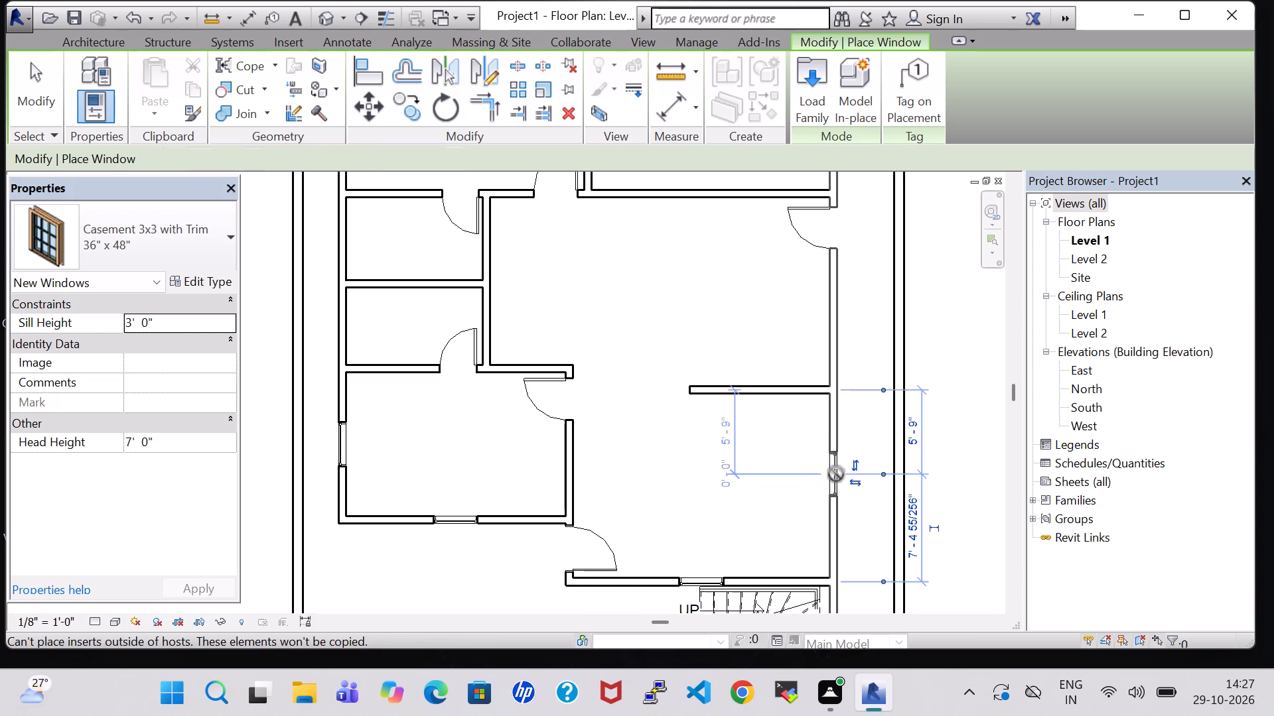
left_click(839, 304)
middle_click_drag(850, 282, 825, 498)
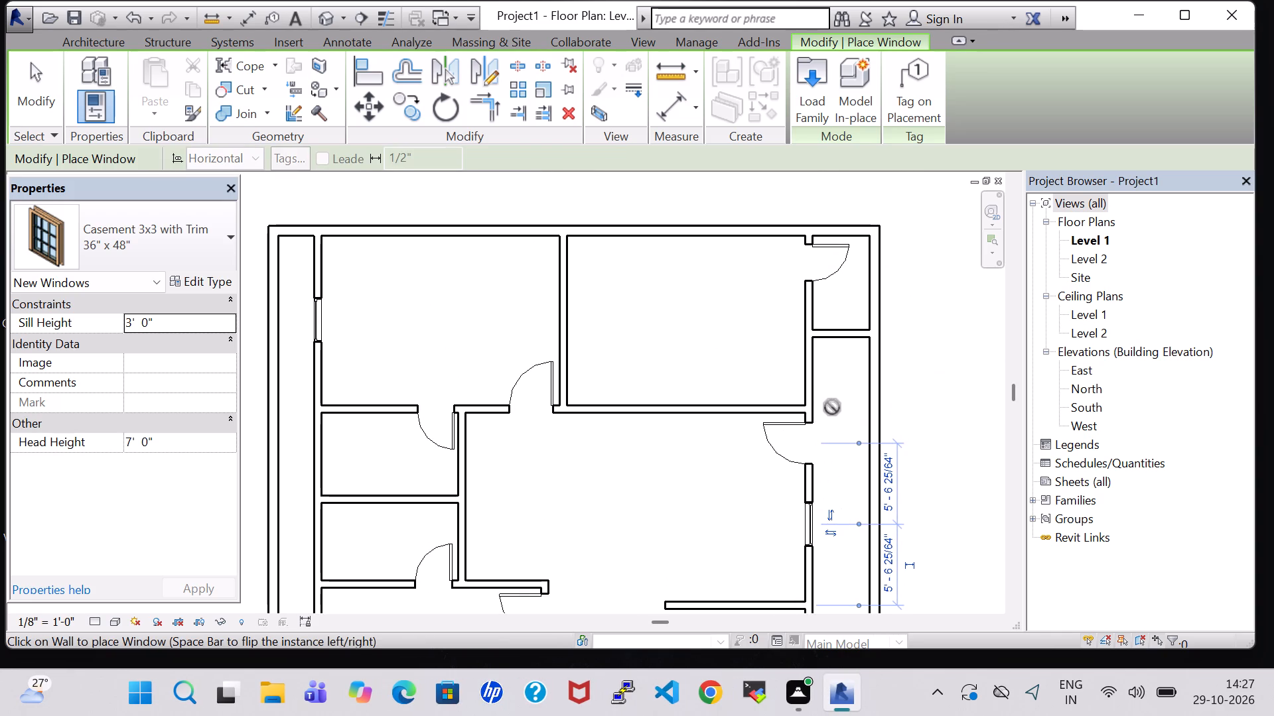
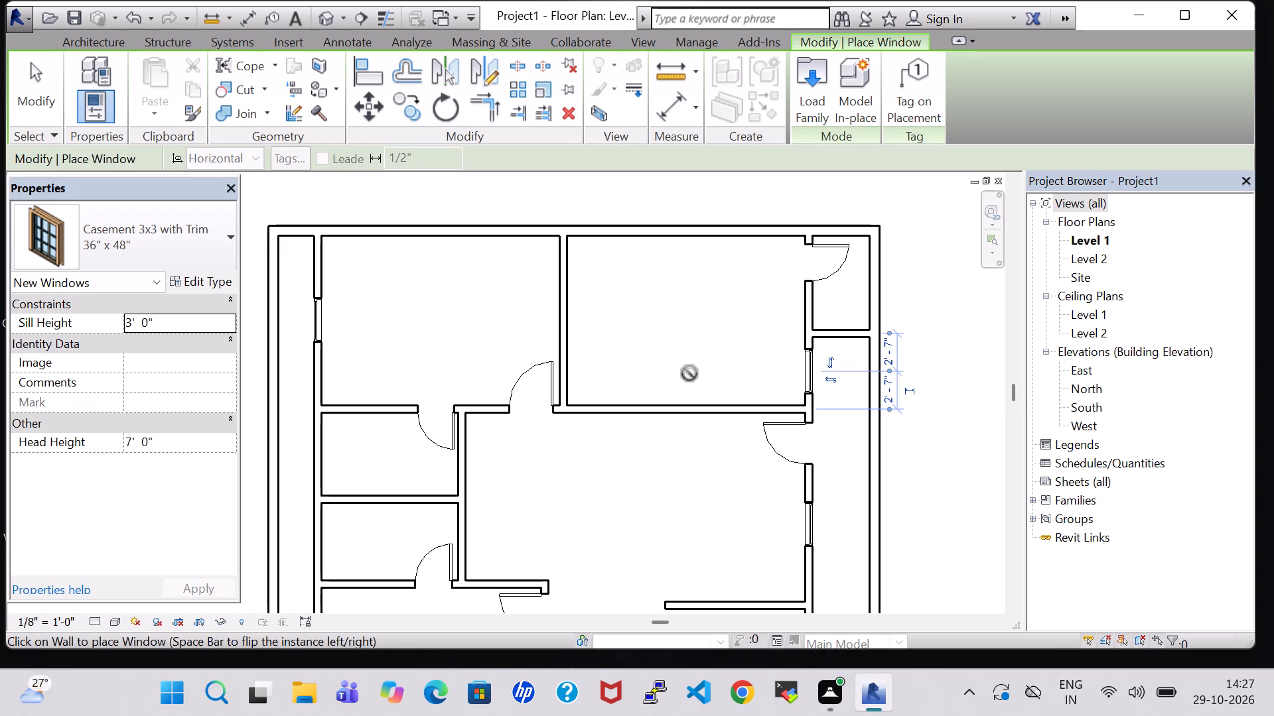
Load the Transom with Trim window family from the US Imperial library's Windows folder for placing windows.
key("Escape")
key("Escape")
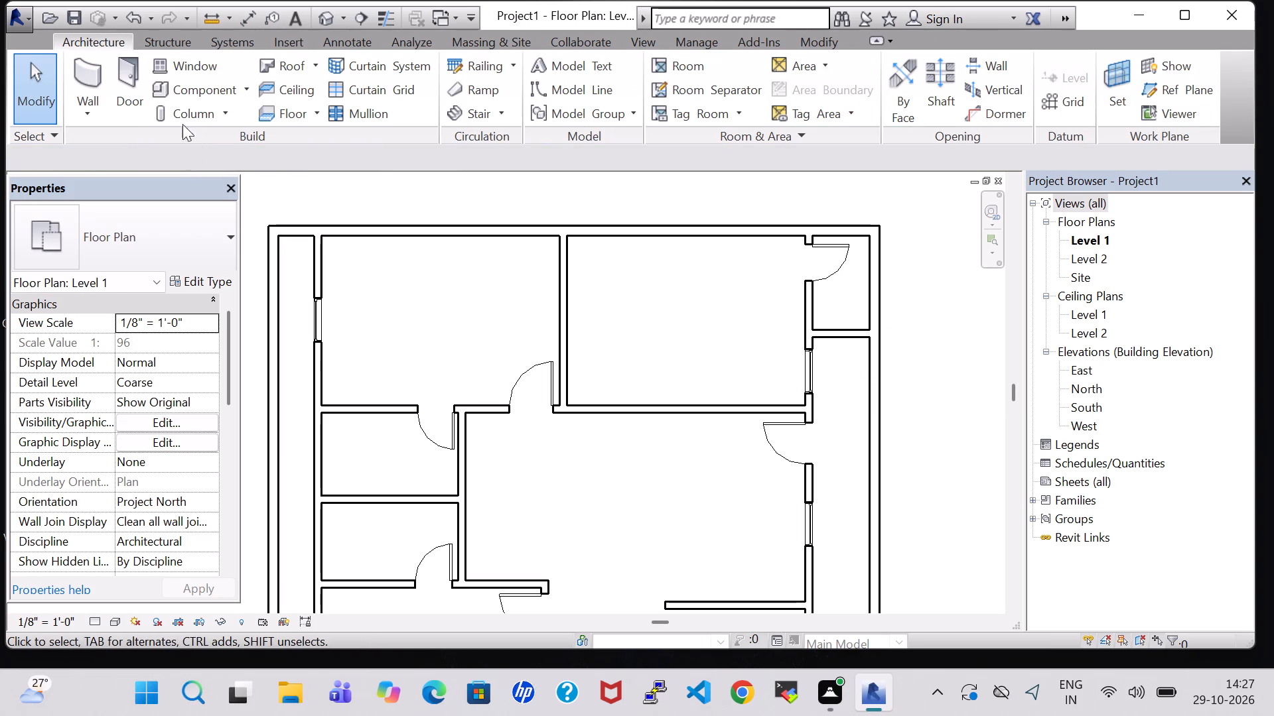
left_click(180, 50)
left_click(107, 48)
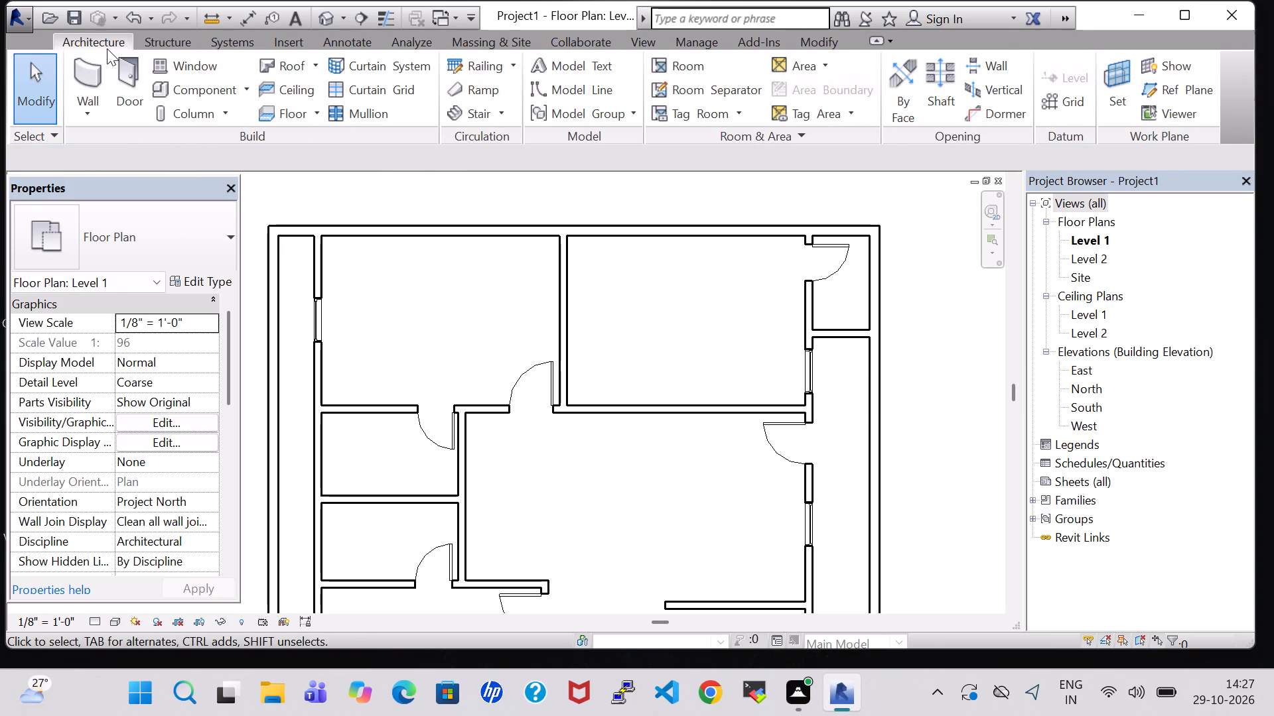
left_click(178, 60)
left_click(806, 88)
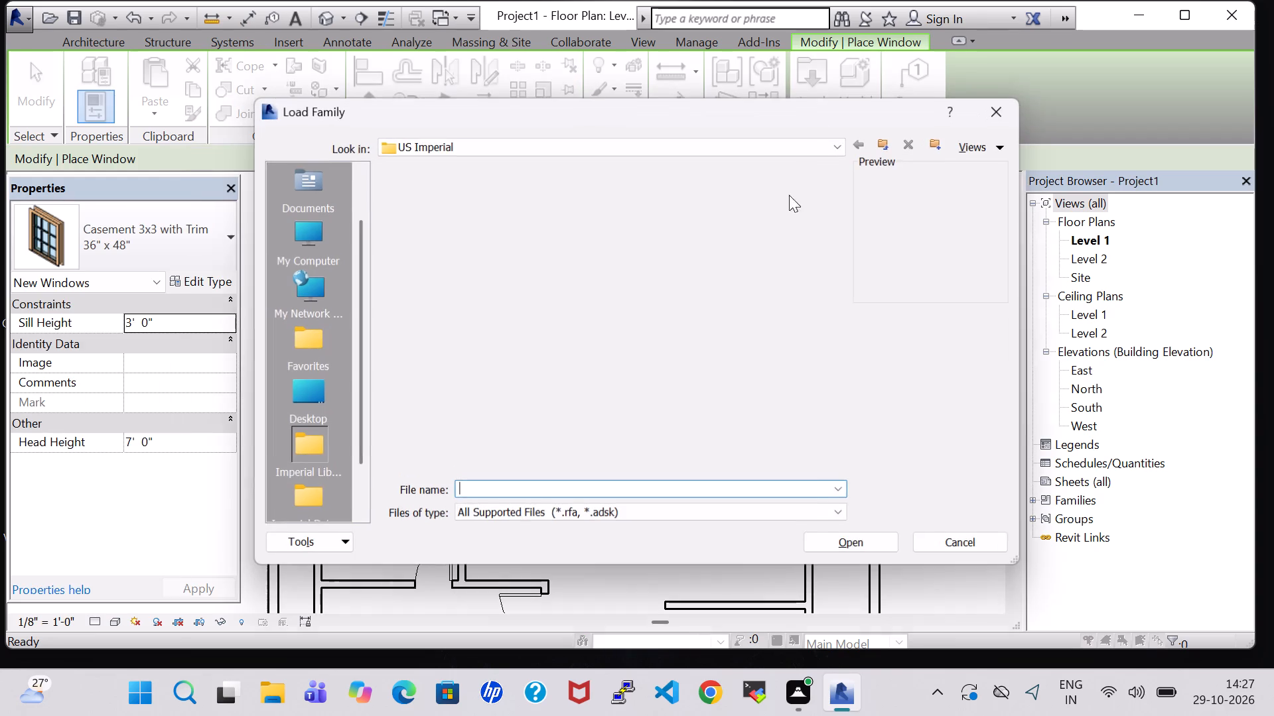
left_click(758, 439)
key("w")
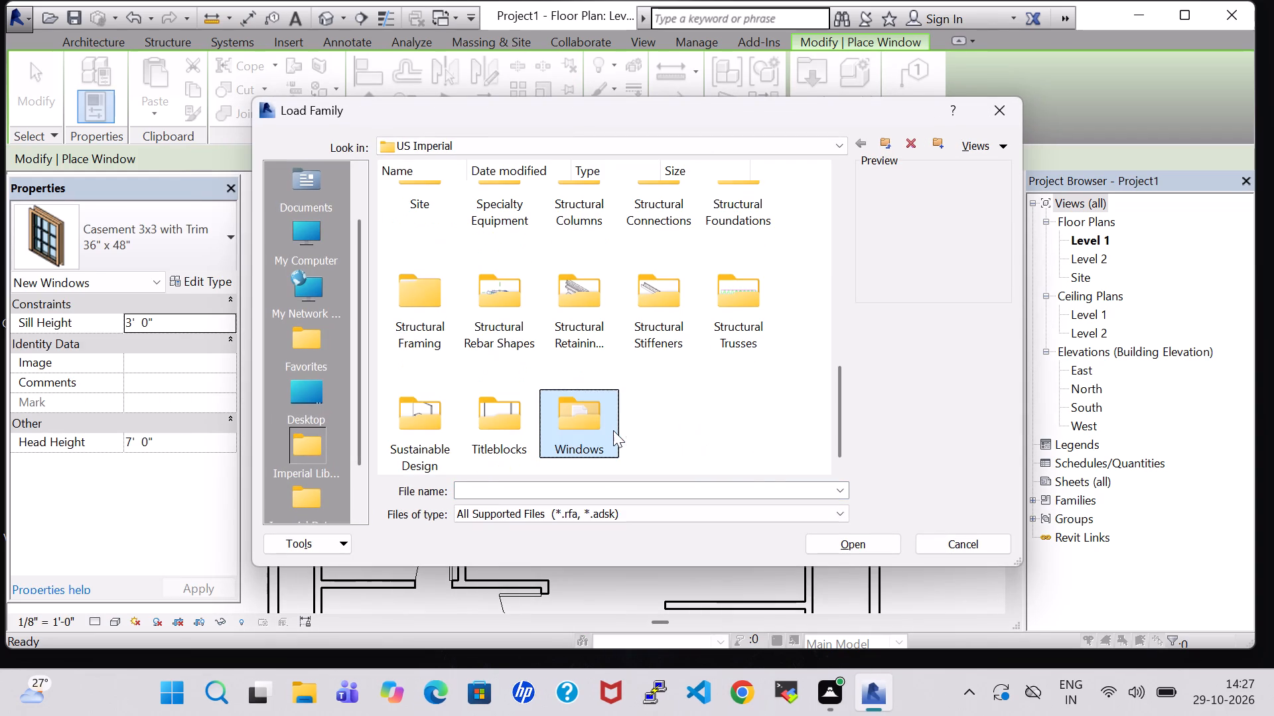
double_click(605, 428)
left_click_drag(839, 229, 851, 355)
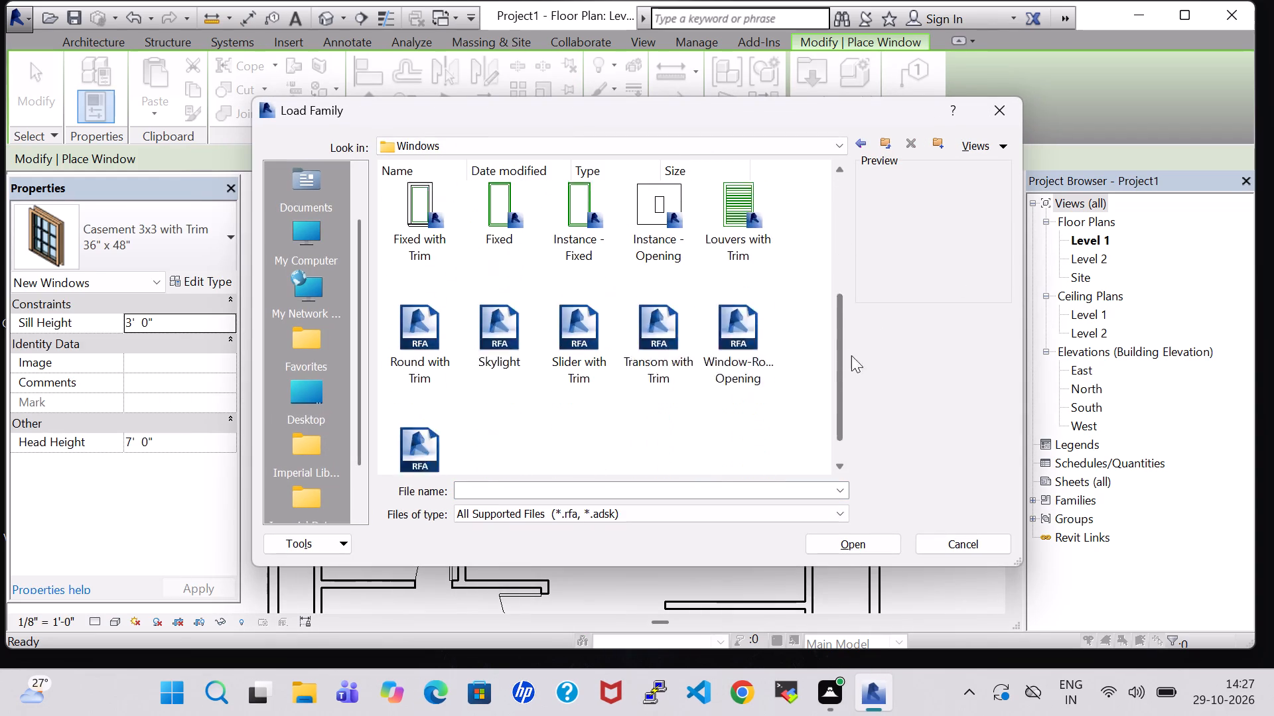
left_click_drag(851, 355, 853, 393)
left_click(660, 306)
left_click(865, 542)
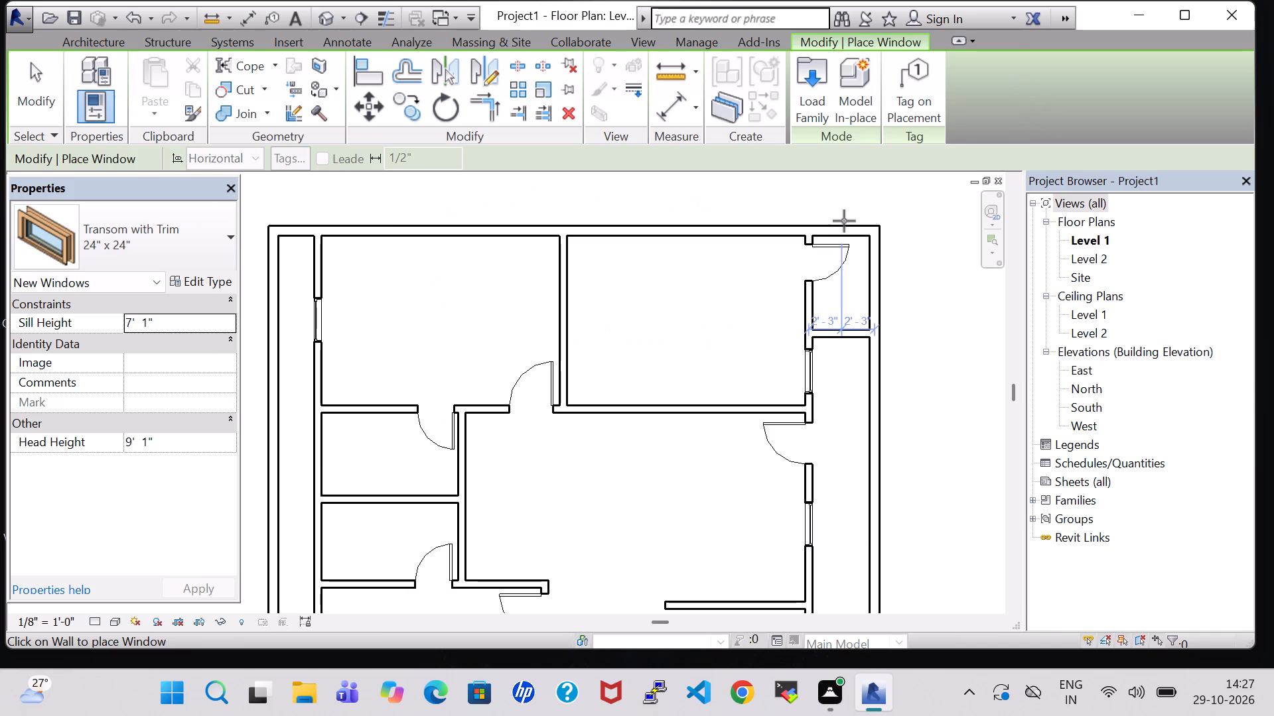
Place a 24" x 24" Transom with Trim window in the north outer wall of the small northeast room.
scroll(844, 221, "up", 4)
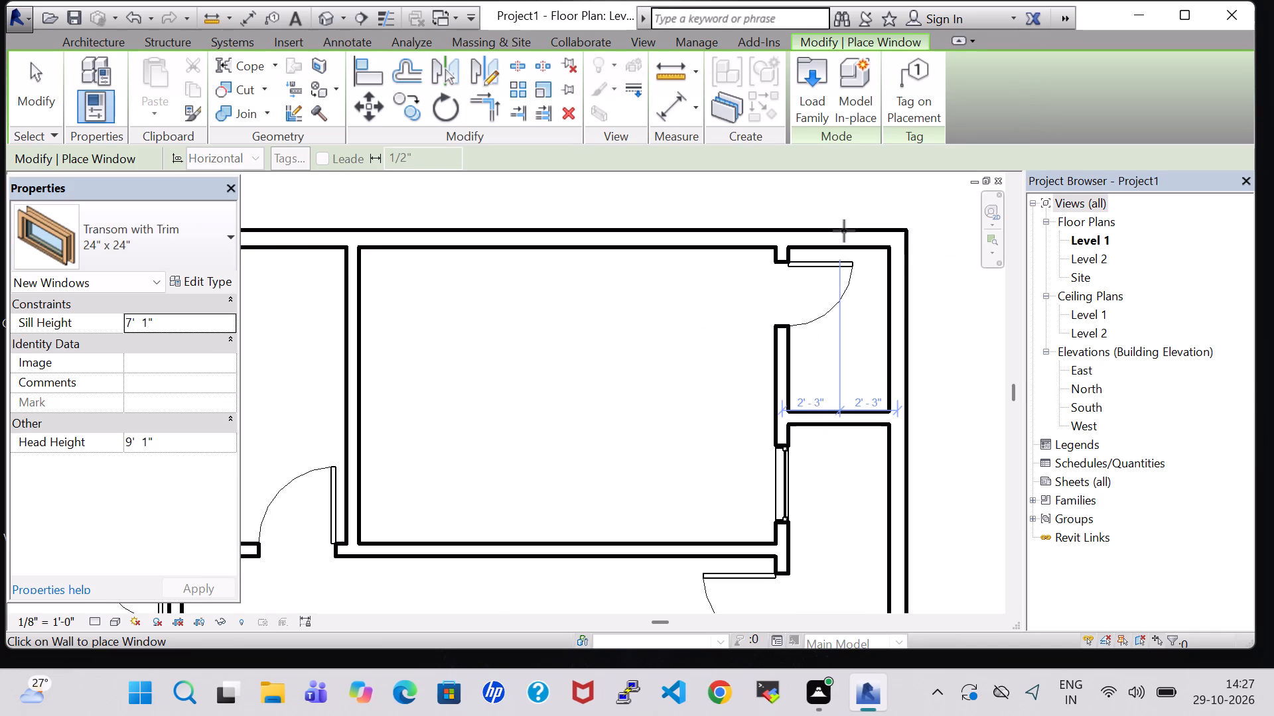
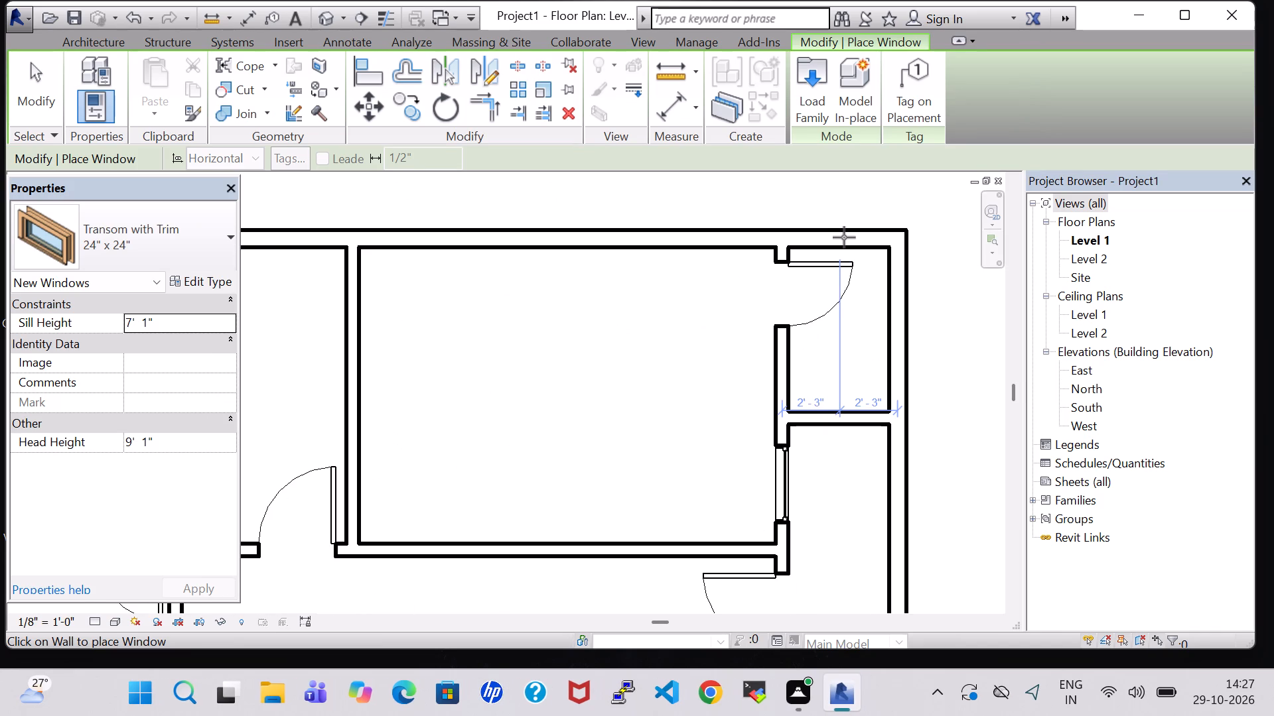
Place a 24" x 24" Transom with Trim window in the small northeast room's north outer wall, centred 2'-3" from each side.
left_click(844, 237)
middle_click_drag(516, 322, 666, 320)
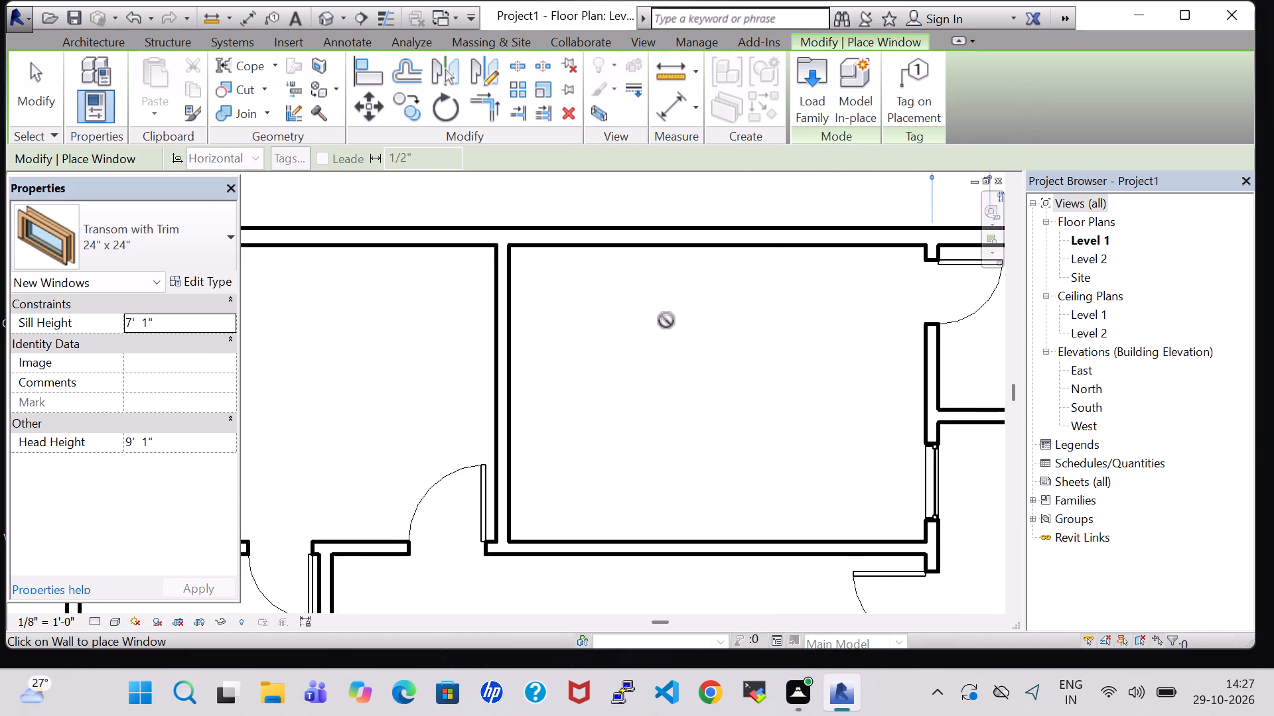
scroll(666, 320, "down", 5)
middle_click_drag(654, 330, 836, 236)
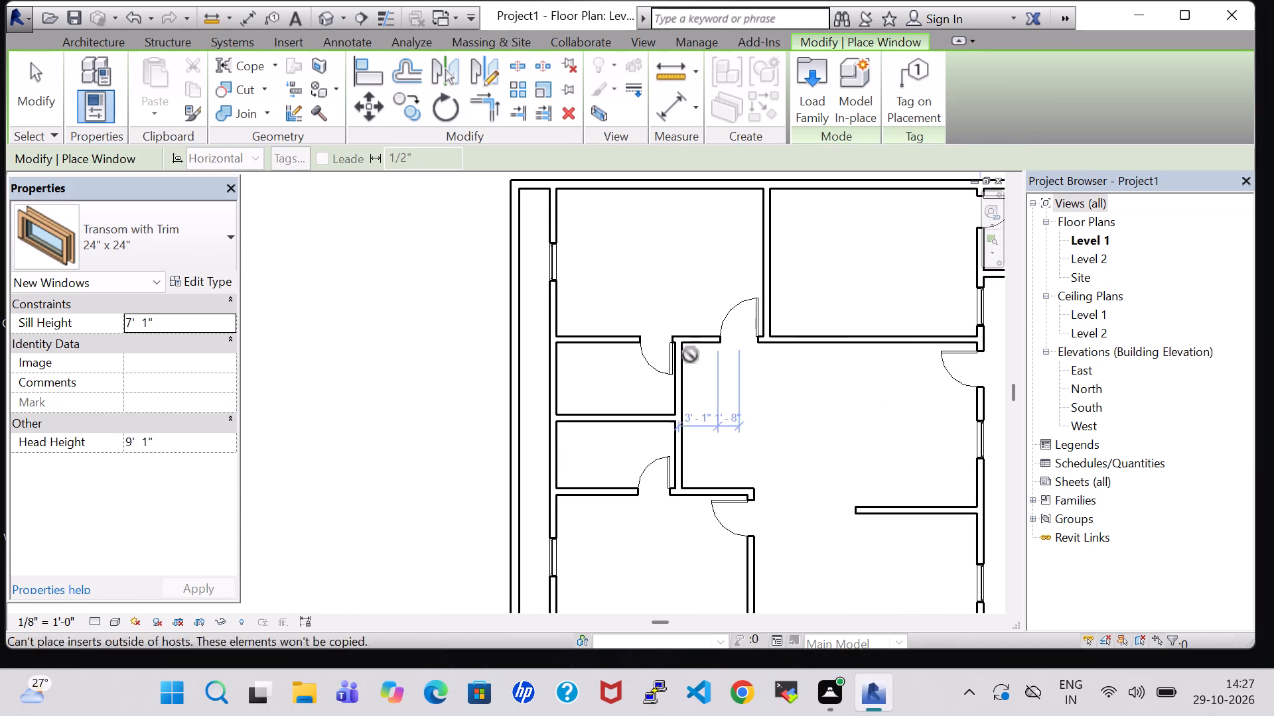
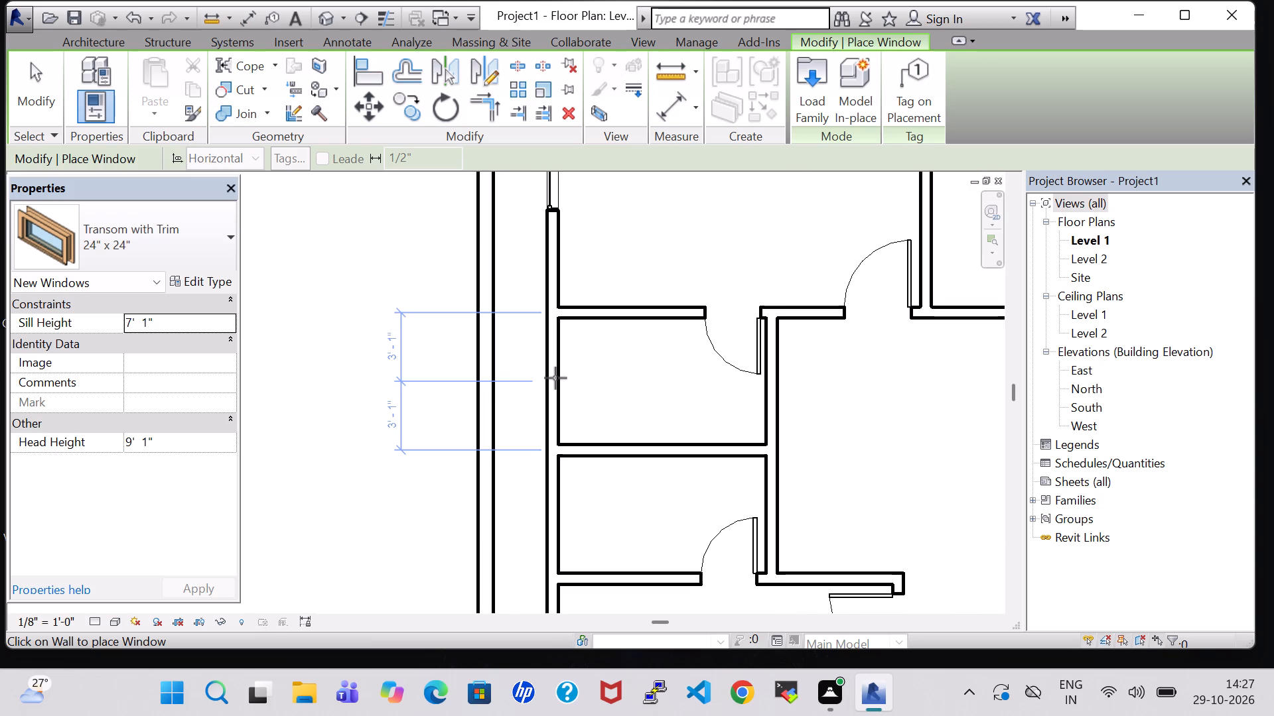
Place 24" x 24" Transom with Trim windows in the west walls of both small west rooms, centred about 3'-1" and 2'-10 3/4" from each side.
left_click(554, 378)
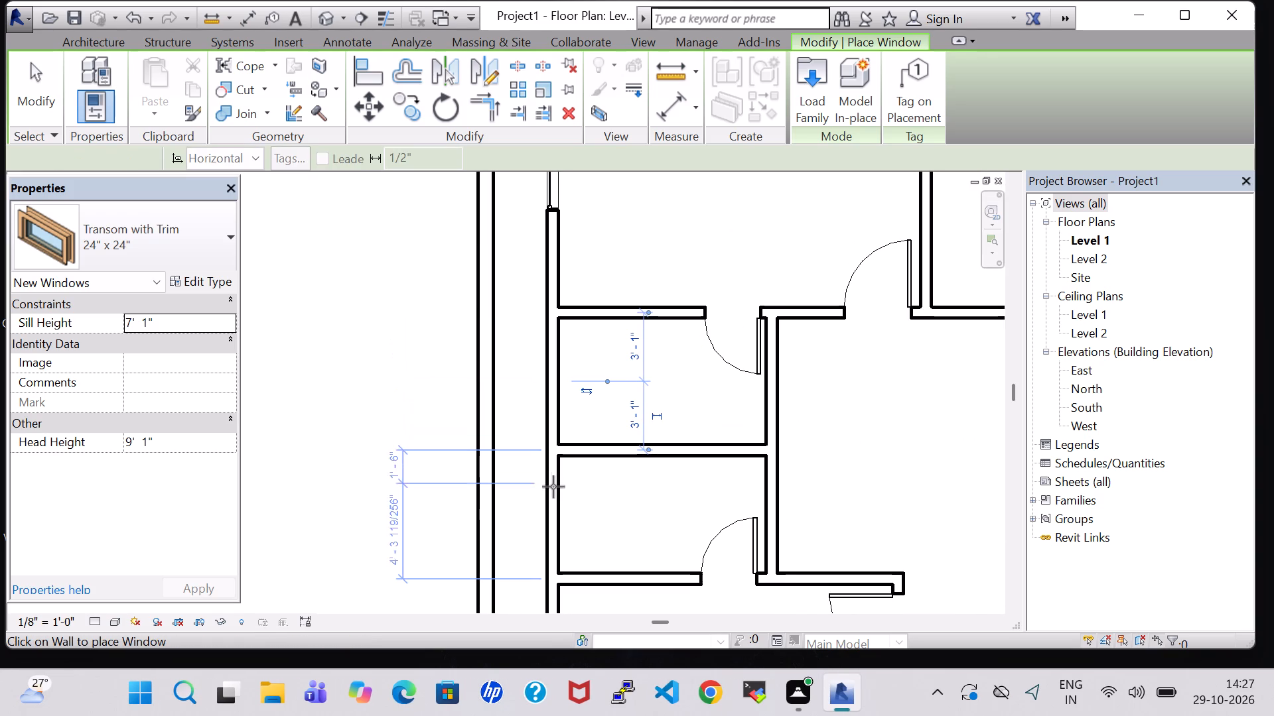
left_click(552, 513)
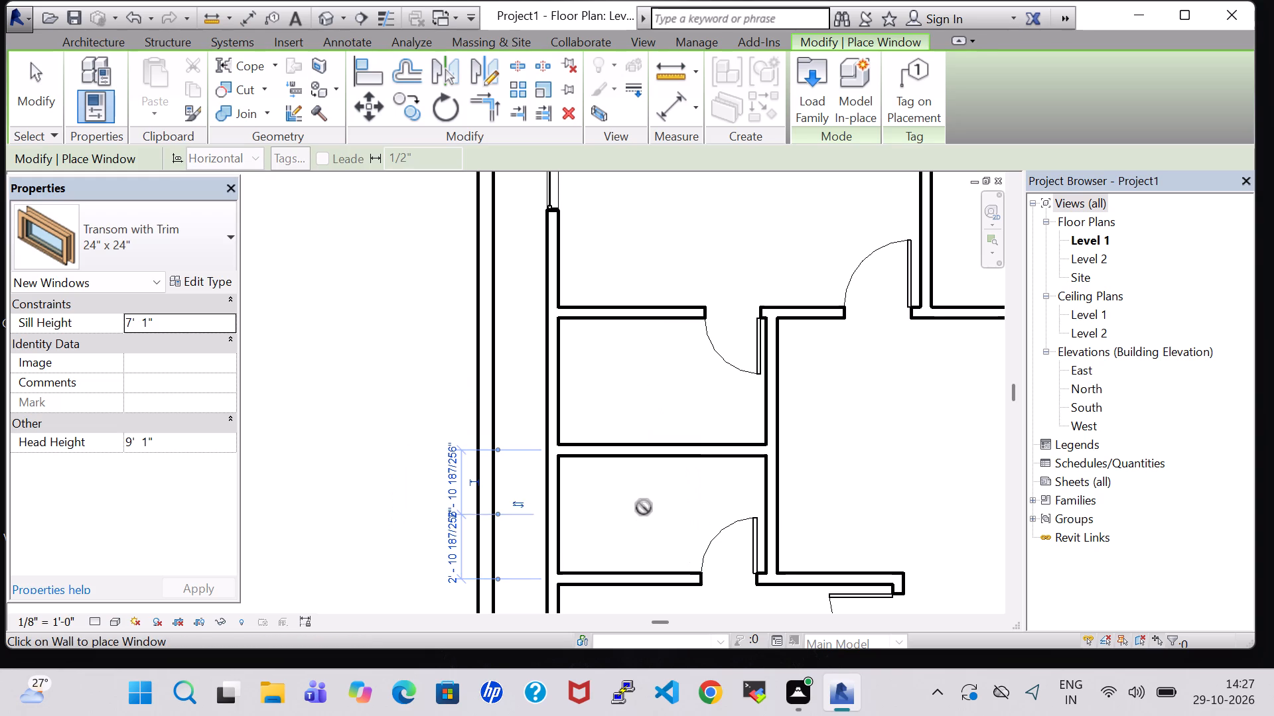
key("Escape")
key("Escape")
Open the default 3D view, set its visual style to Realistic, and examine the walls, doors and windows from the front and above.
scroll(644, 507, "down", 2)
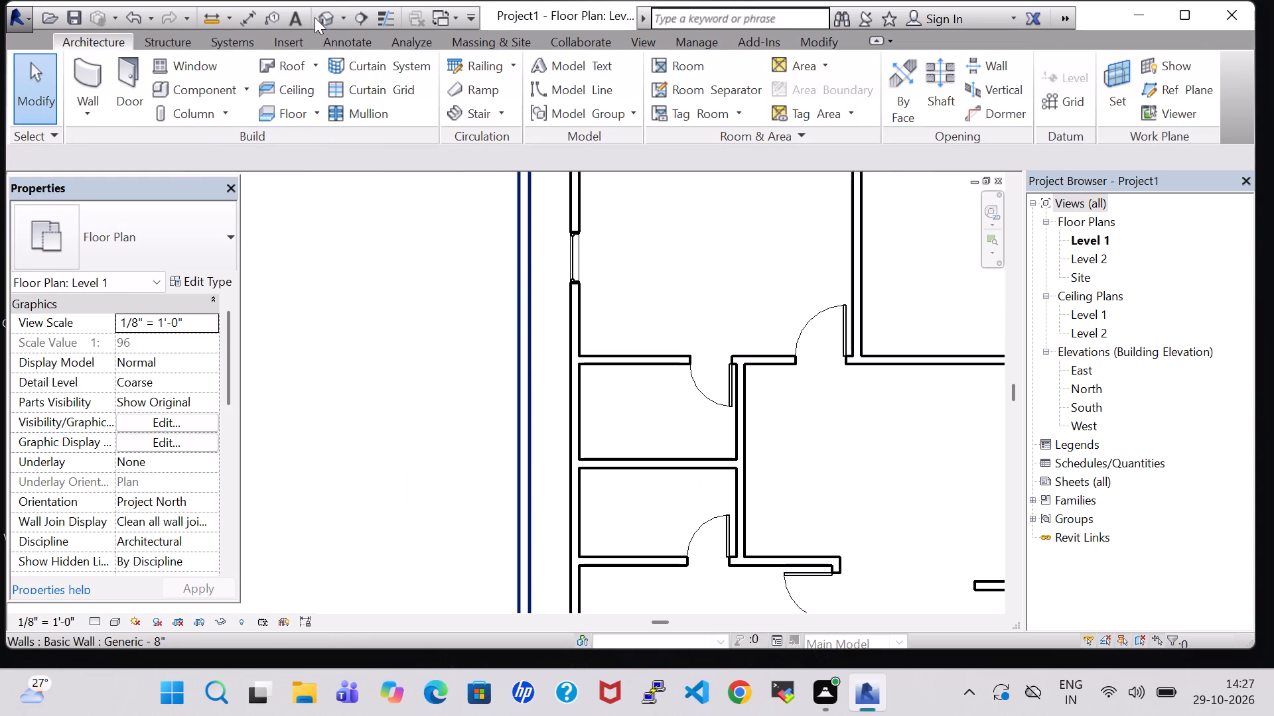
left_click(315, 18)
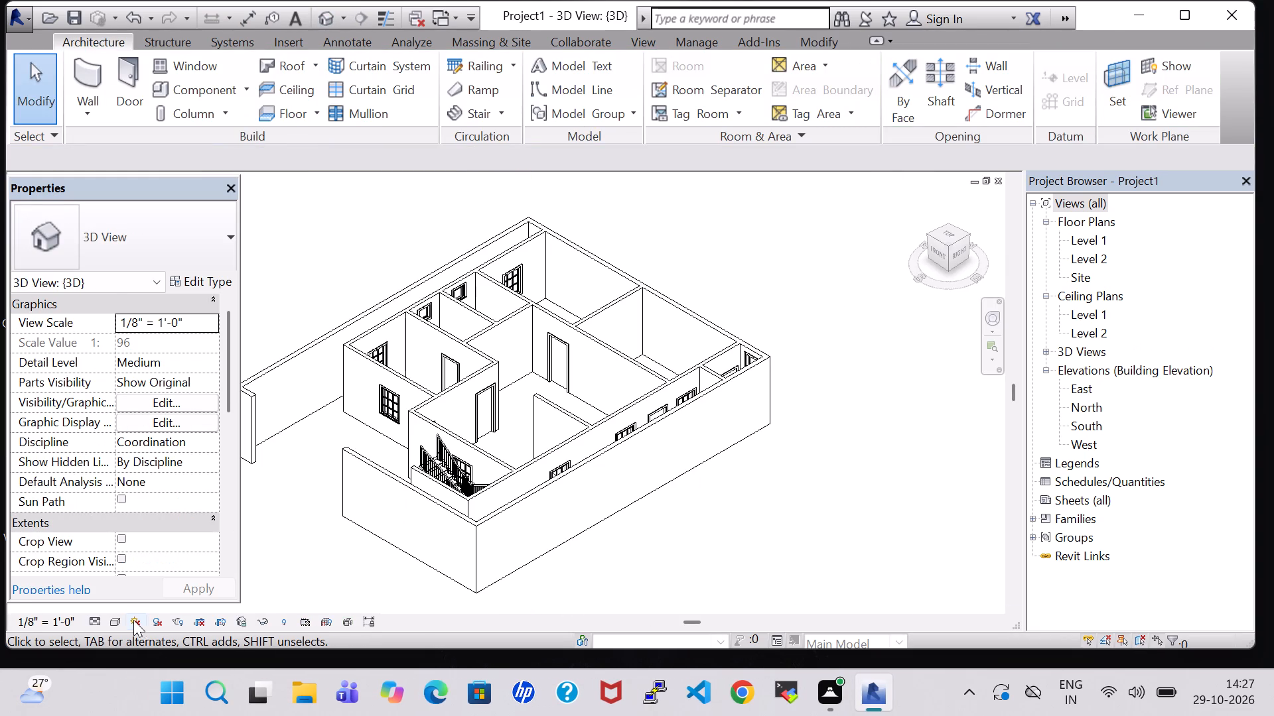
left_click(122, 619)
left_click(173, 578)
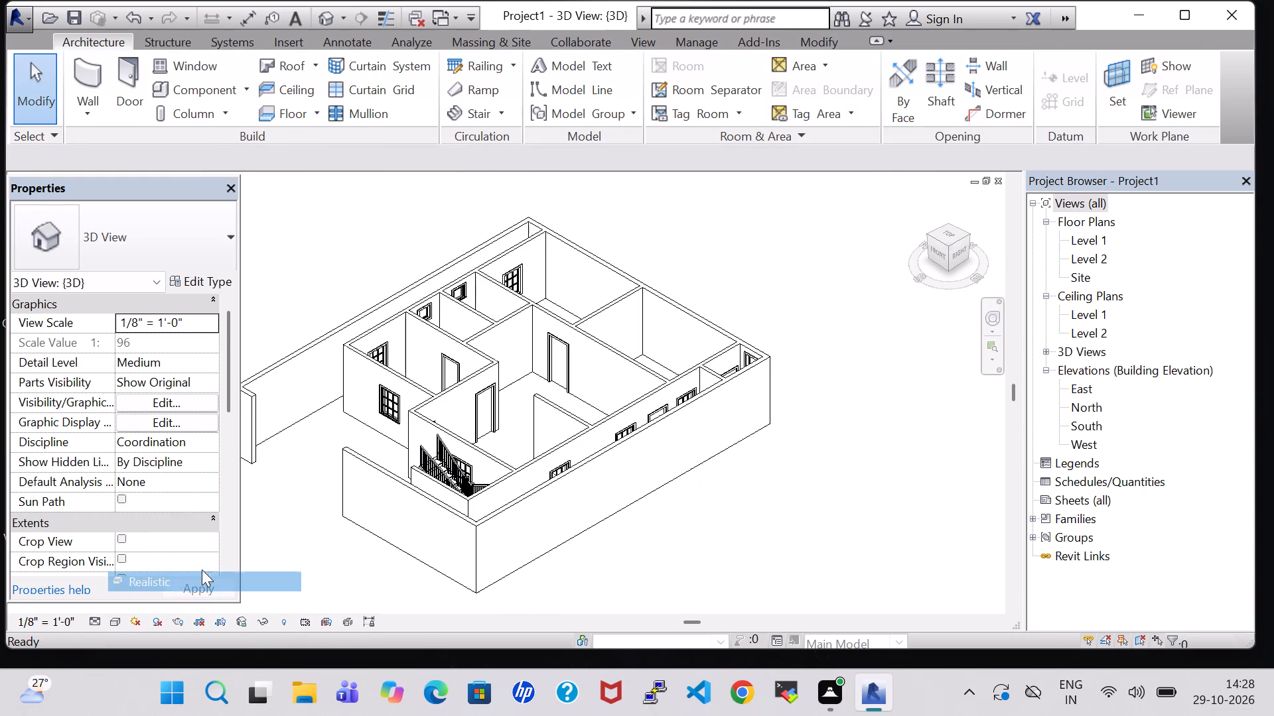
middle_click_drag(295, 492, 336, 493, "shift")
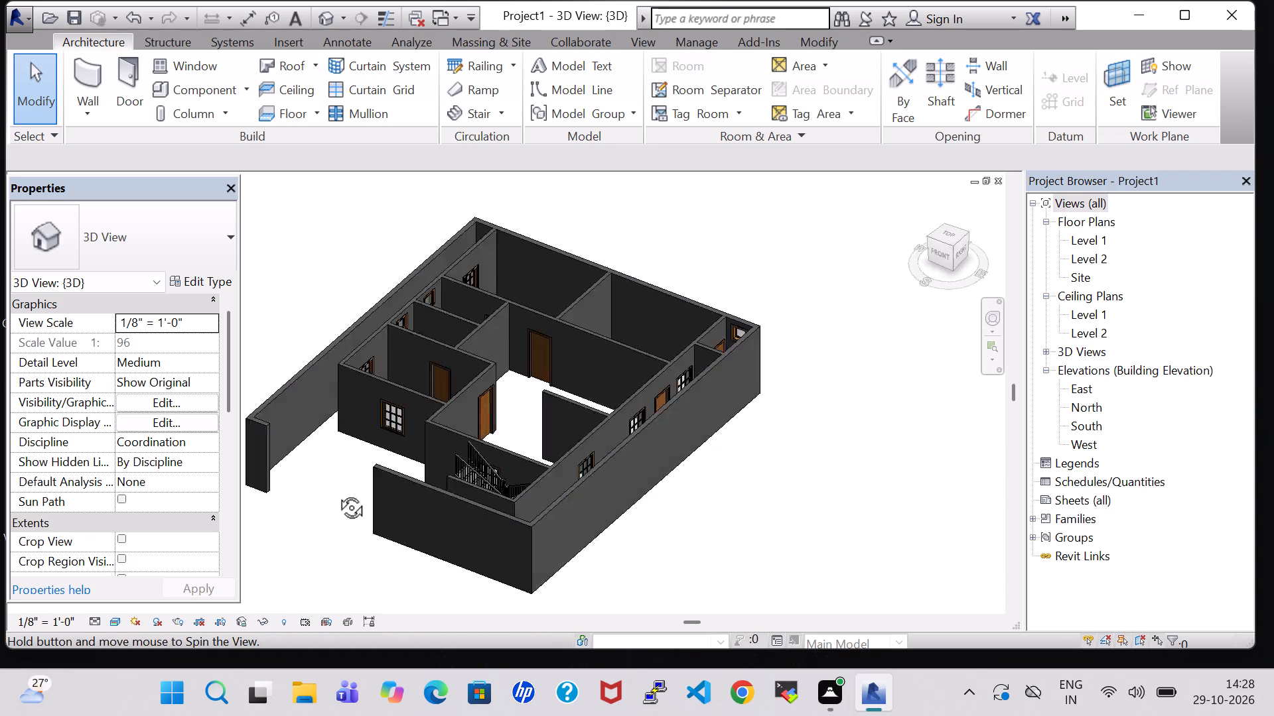
middle_click_drag(336, 493, 406, 420, "shift")
middle_click_drag(406, 420, 406, 484, "shift")
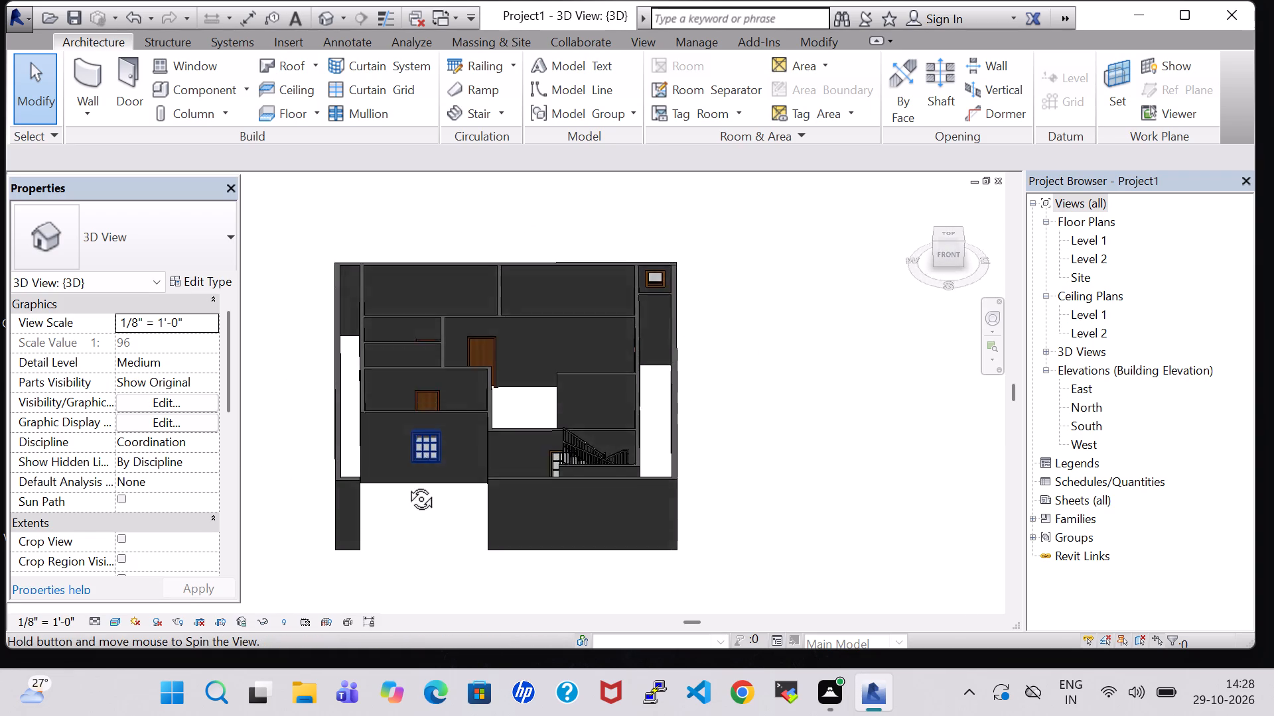
middle_click_drag(406, 484, 401, 544, "shift")
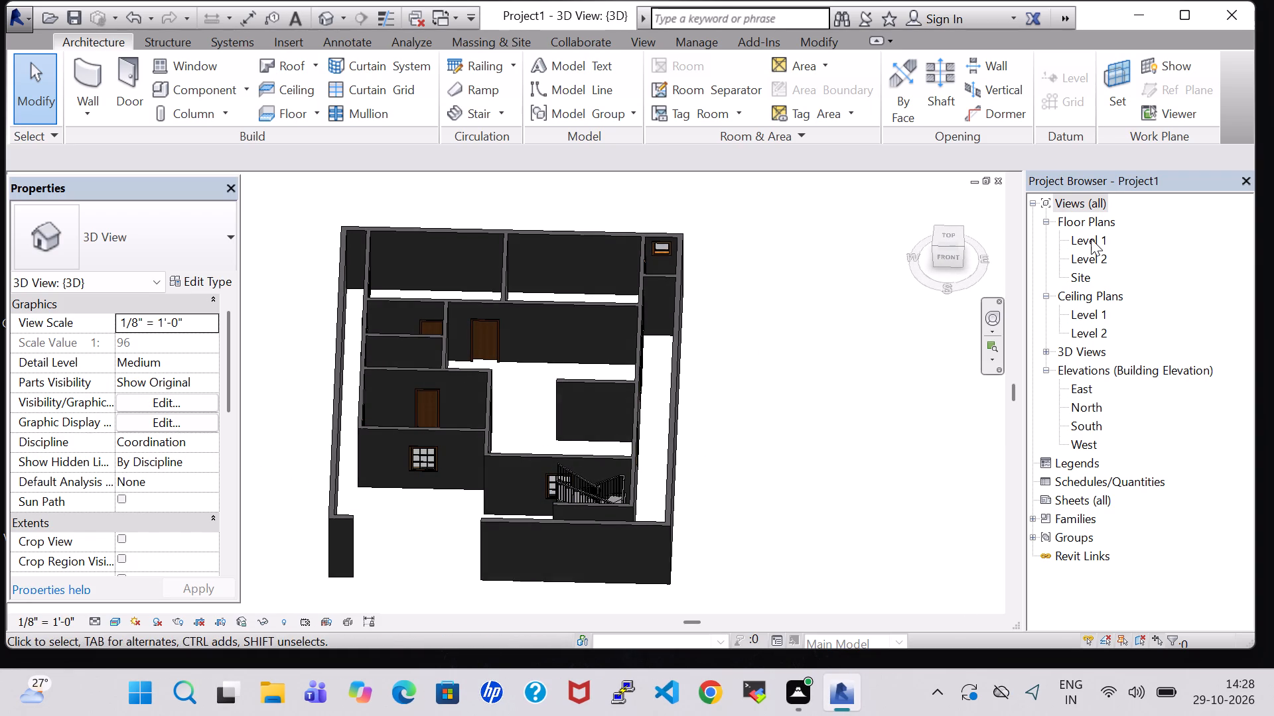
Return to the Level 1 floor plan and select the short Generic - 8" outer wall segment at the northwest corner.
double_click(1091, 239)
scroll(768, 363, "down", 6)
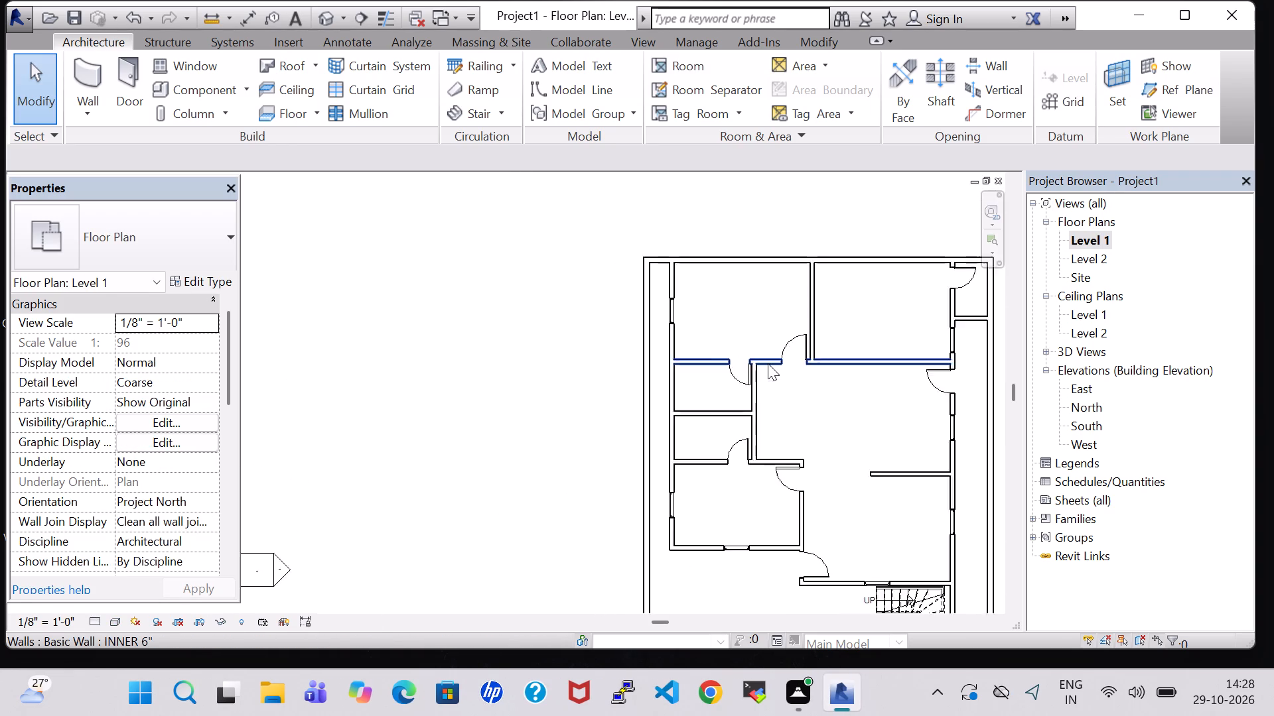
scroll(768, 363, "down", 1)
middle_click_drag(876, 371, 770, 339)
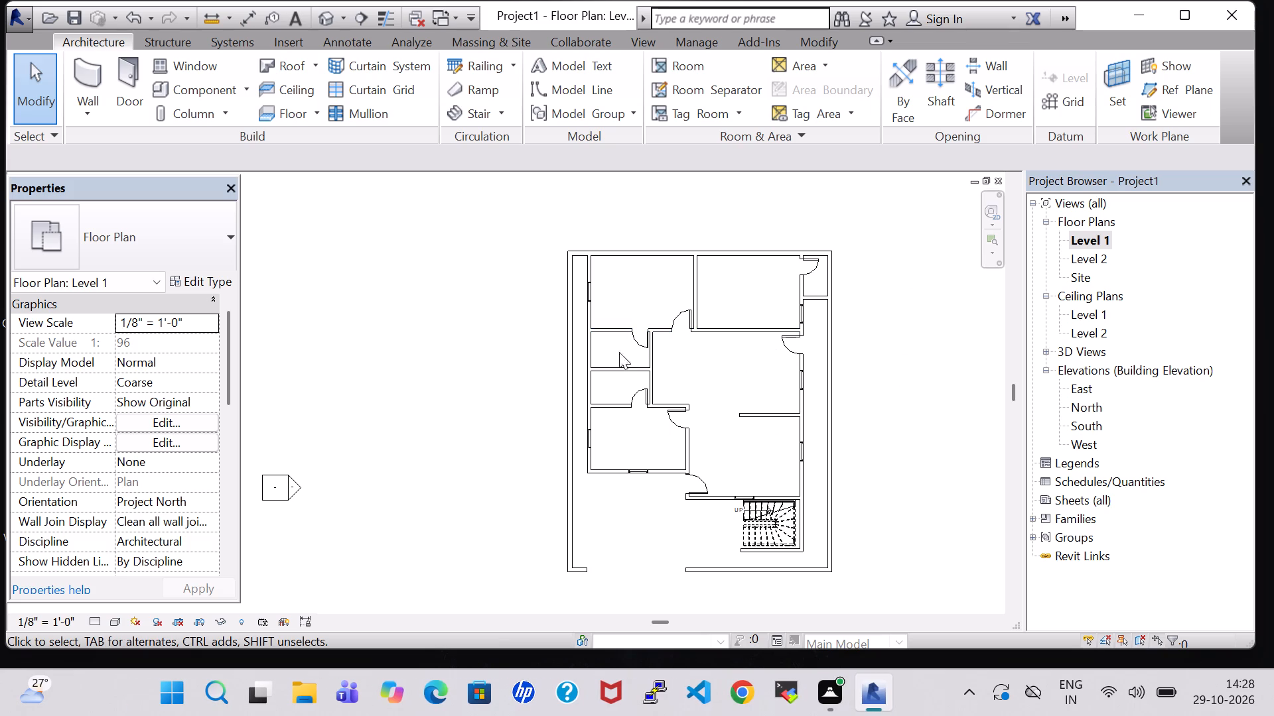
left_click(580, 253)
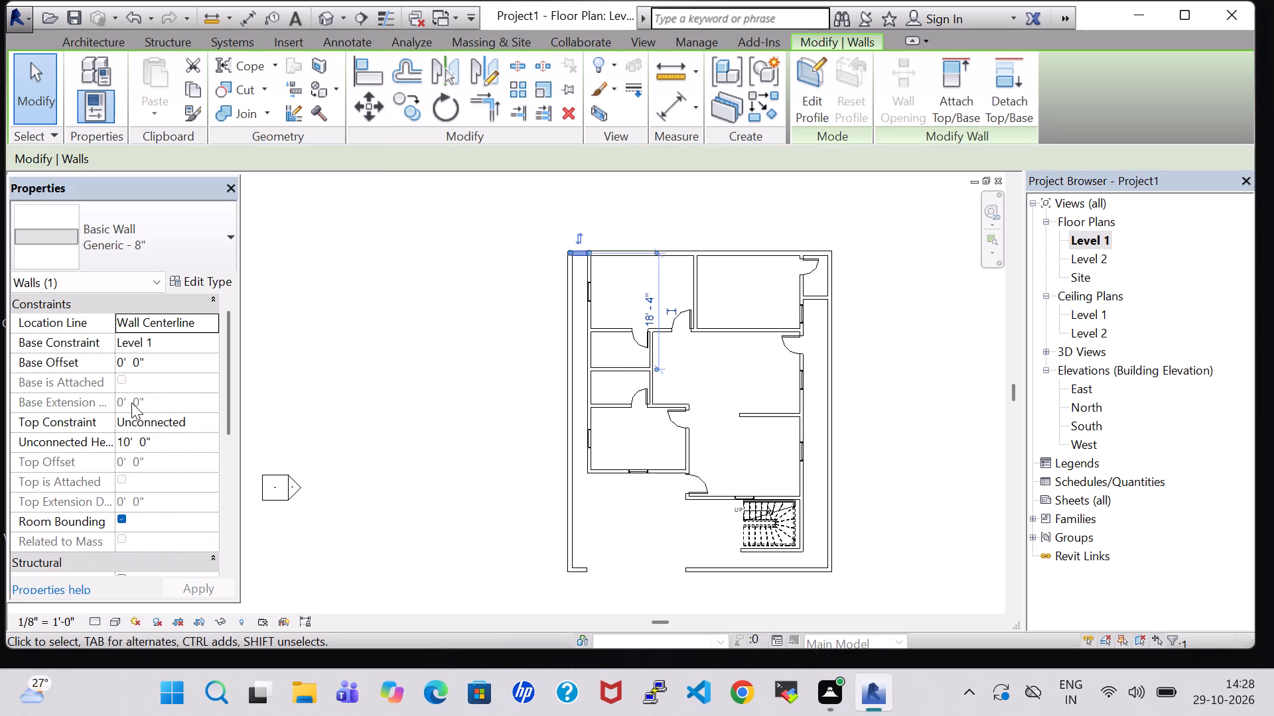
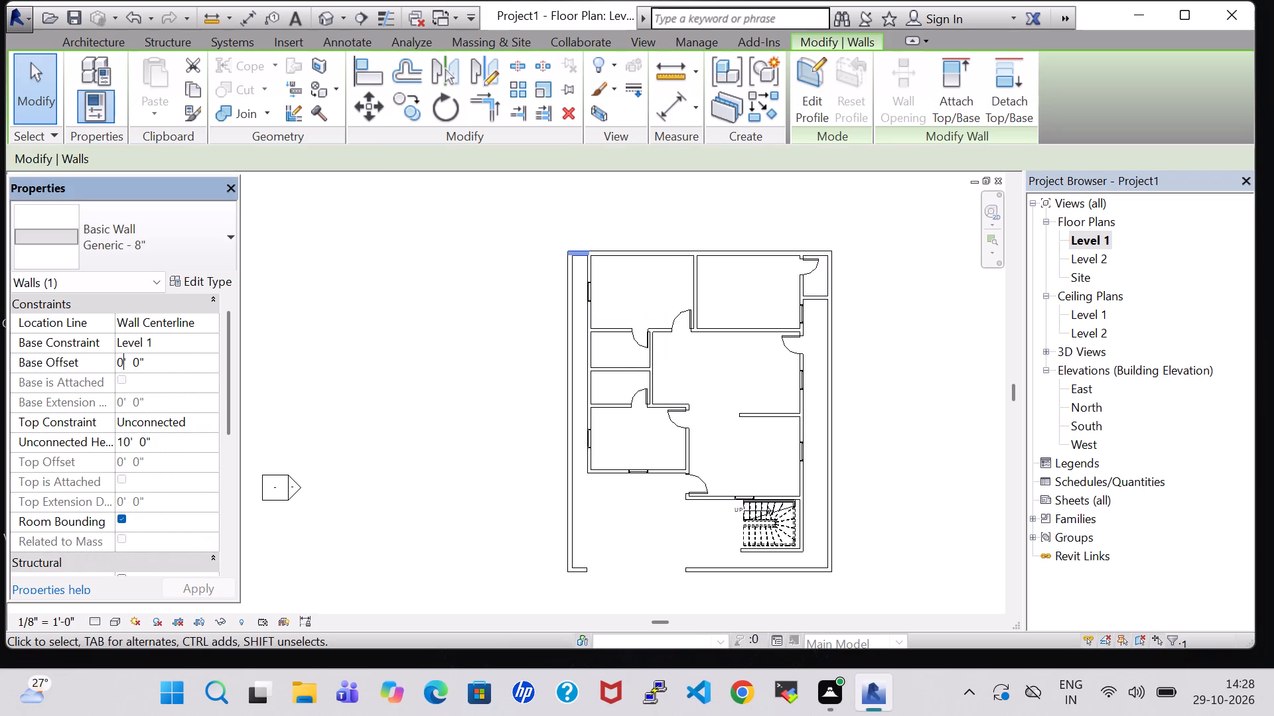
Set the unconnected height of the short northwest outer wall segment to 5' 0".
double_click(127, 446)
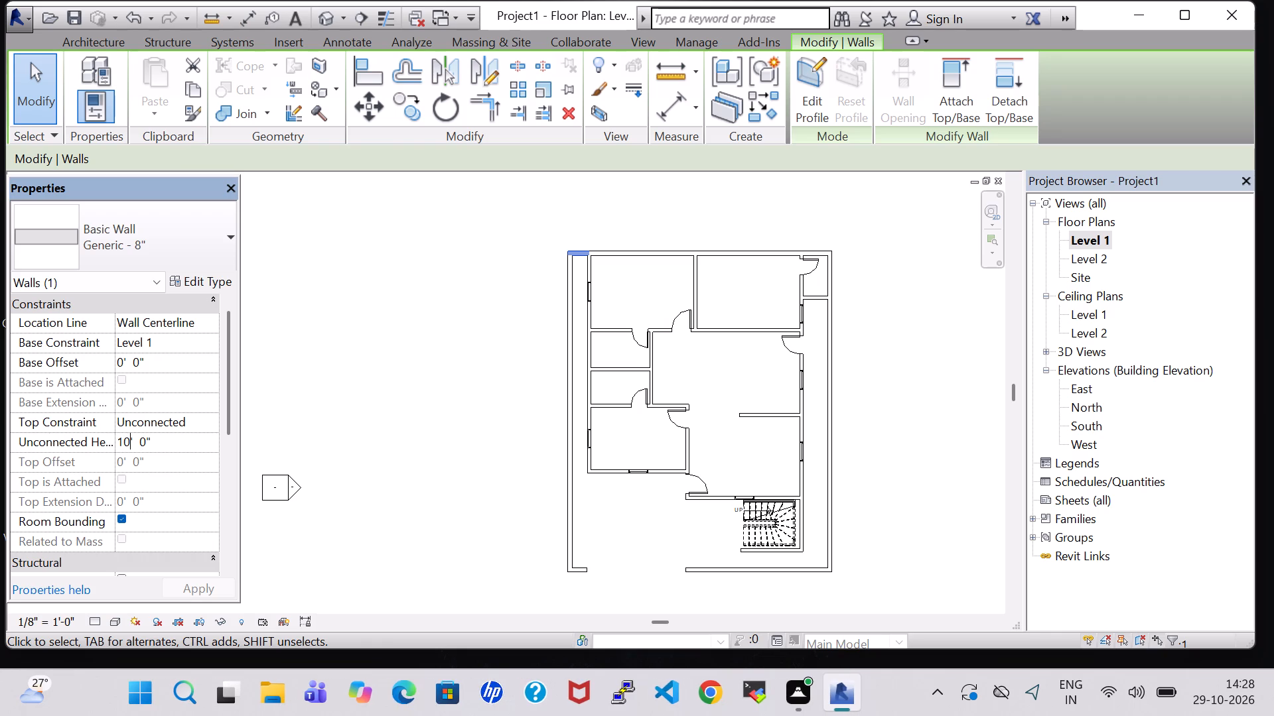
key("BackSpace")
key("BackSpace")
key("5")
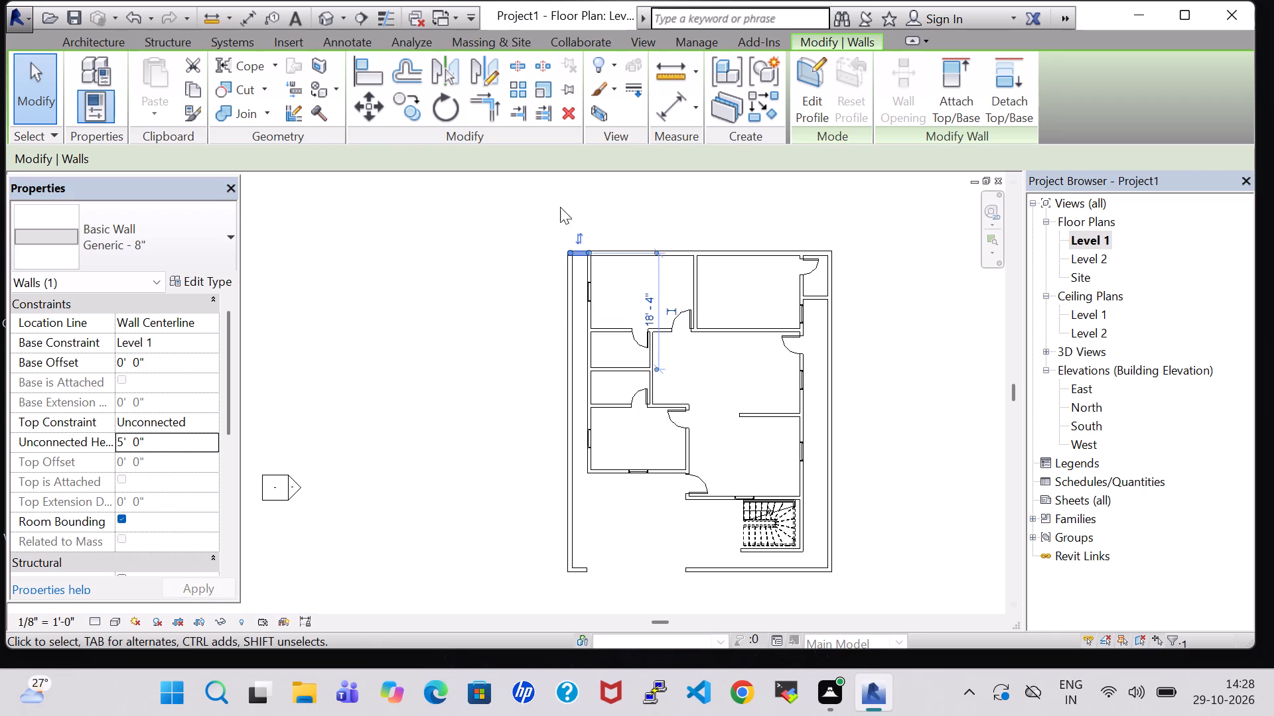
Set the unconnected height of the long west Generic - 8" outer wall to 5' 0" and apply it.
left_click(565, 307)
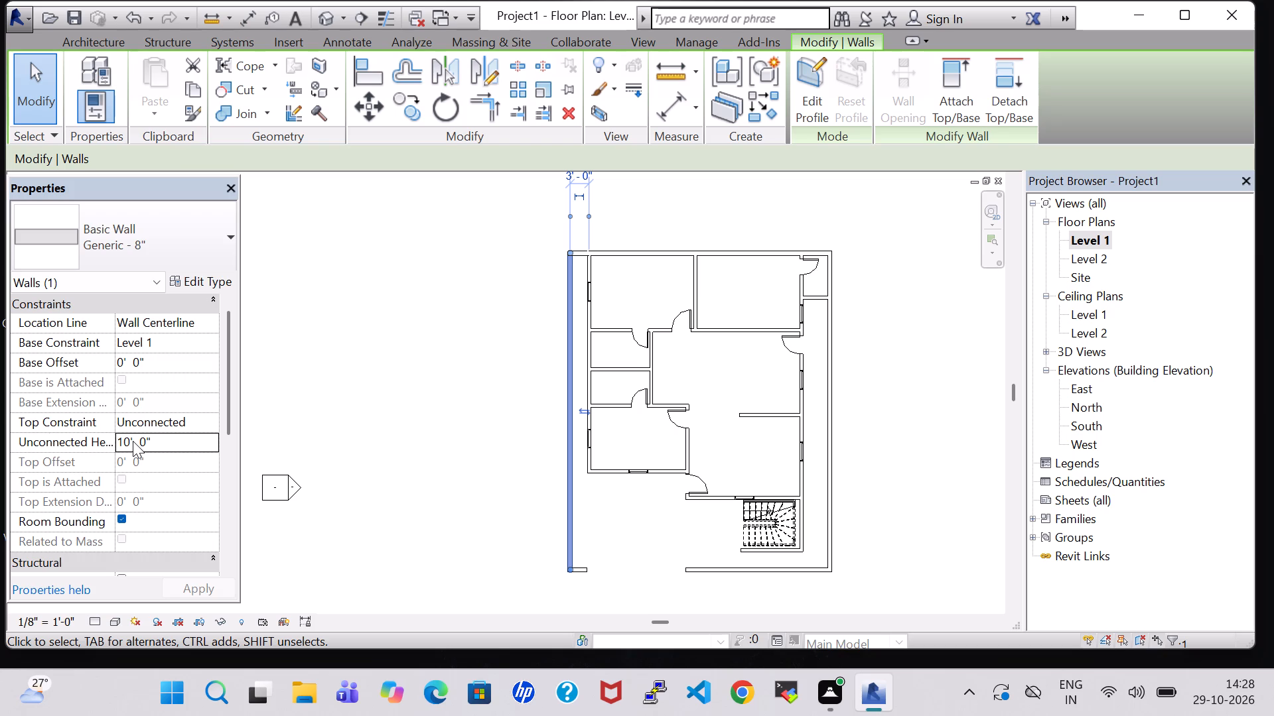
left_click(131, 443)
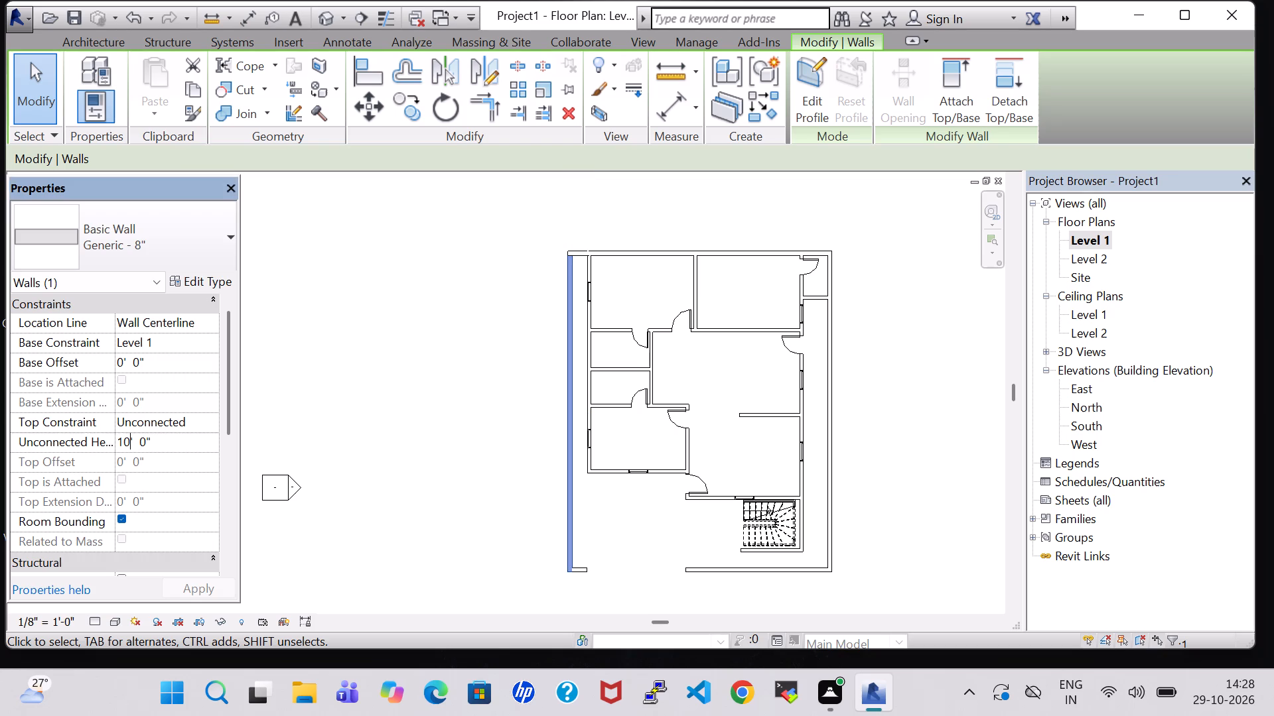
key("BackSpace")
key("BackSpace")
key("5")
key("apostrophe")
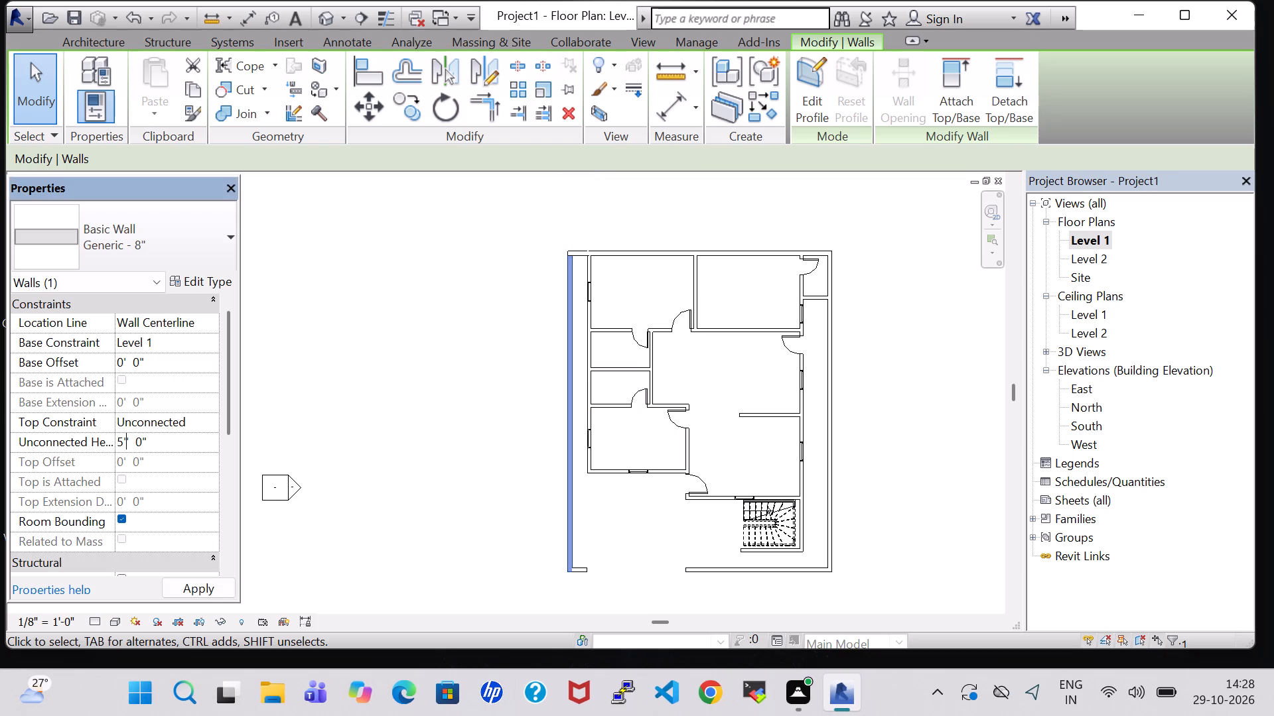
key("BackSpace")
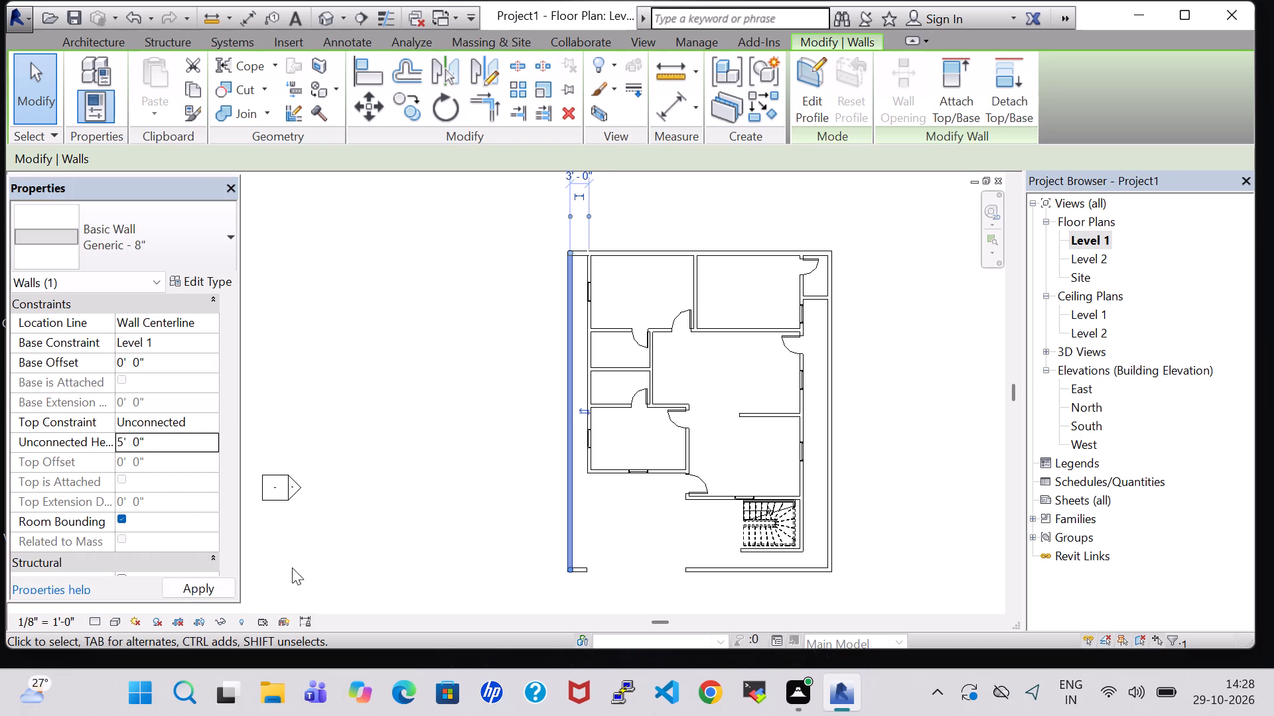
left_click(184, 579)
left_click(426, 475)
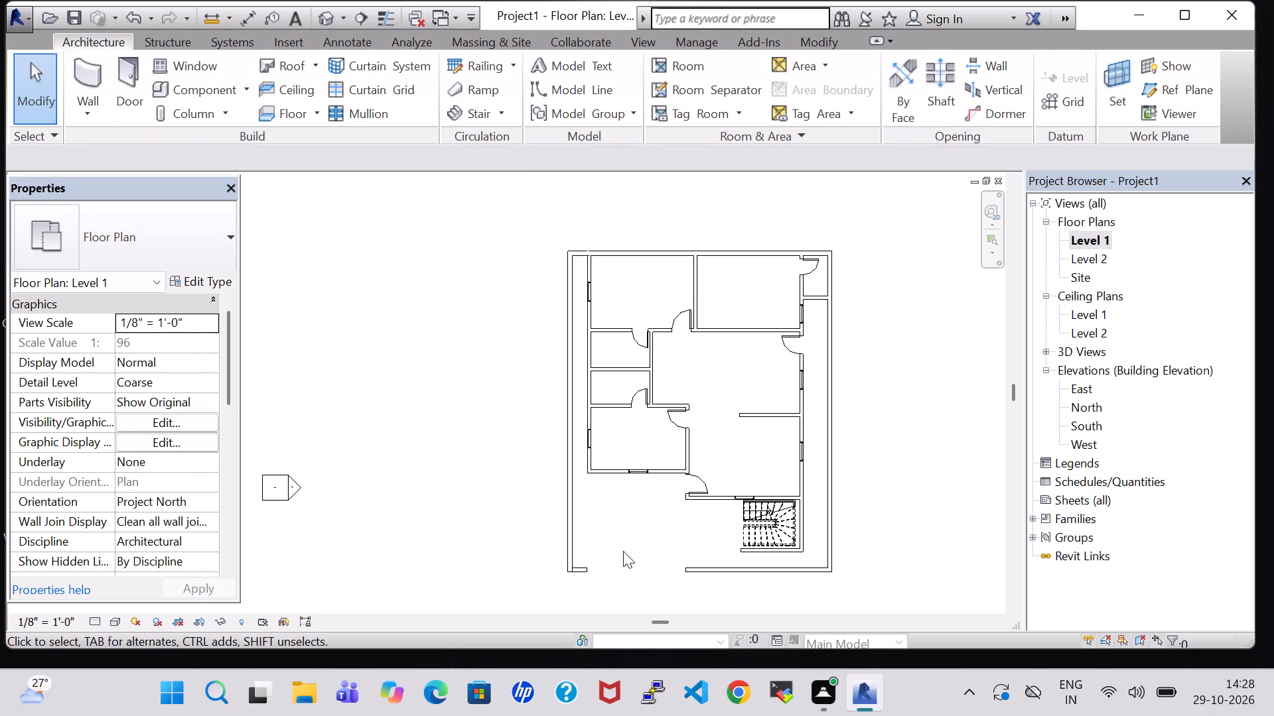
Set the unconnected height of the short outer wall segment at the southwest corner to 5' 0" and apply it.
left_click(583, 569)
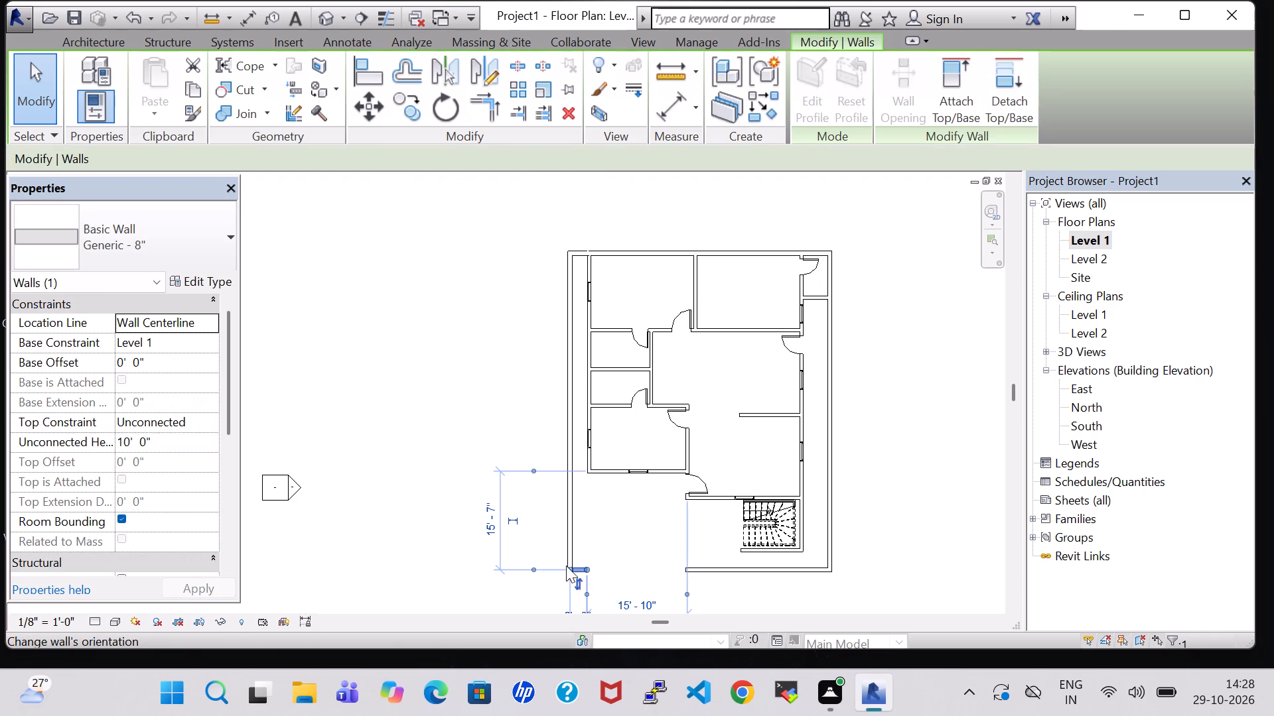
left_click(132, 445)
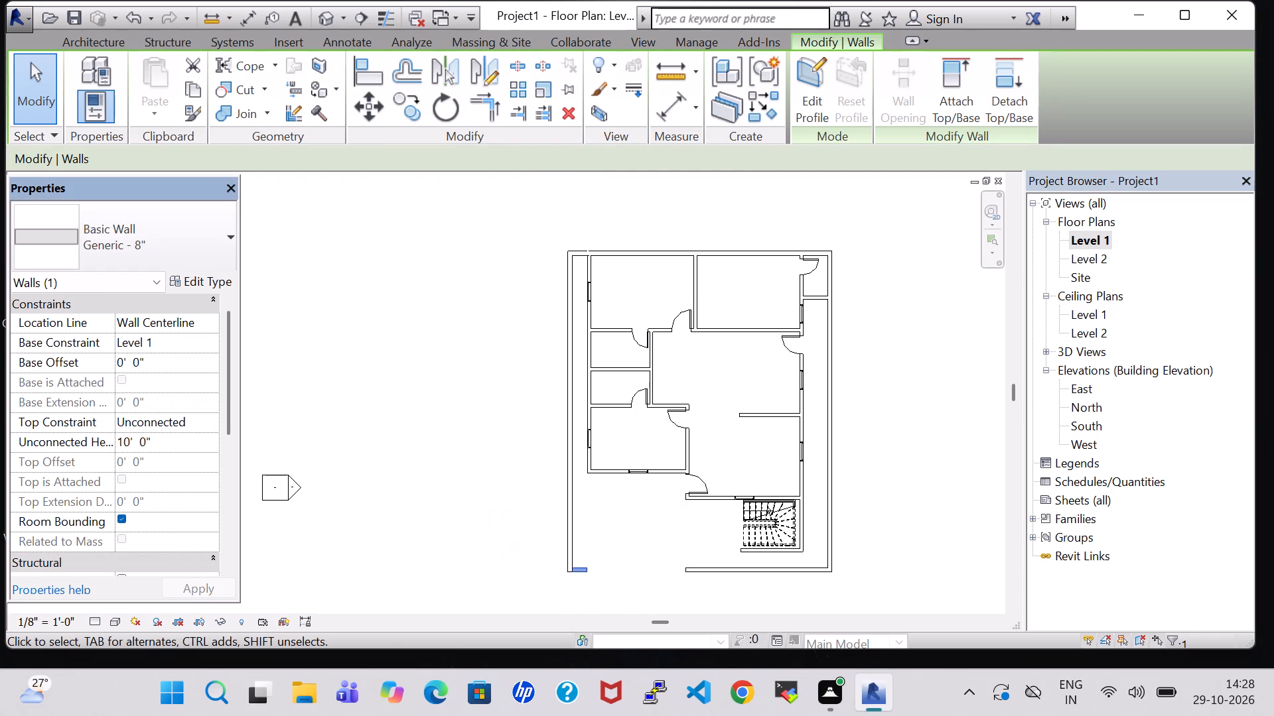
key("BackSpace")
key("BackSpace")
key("5")
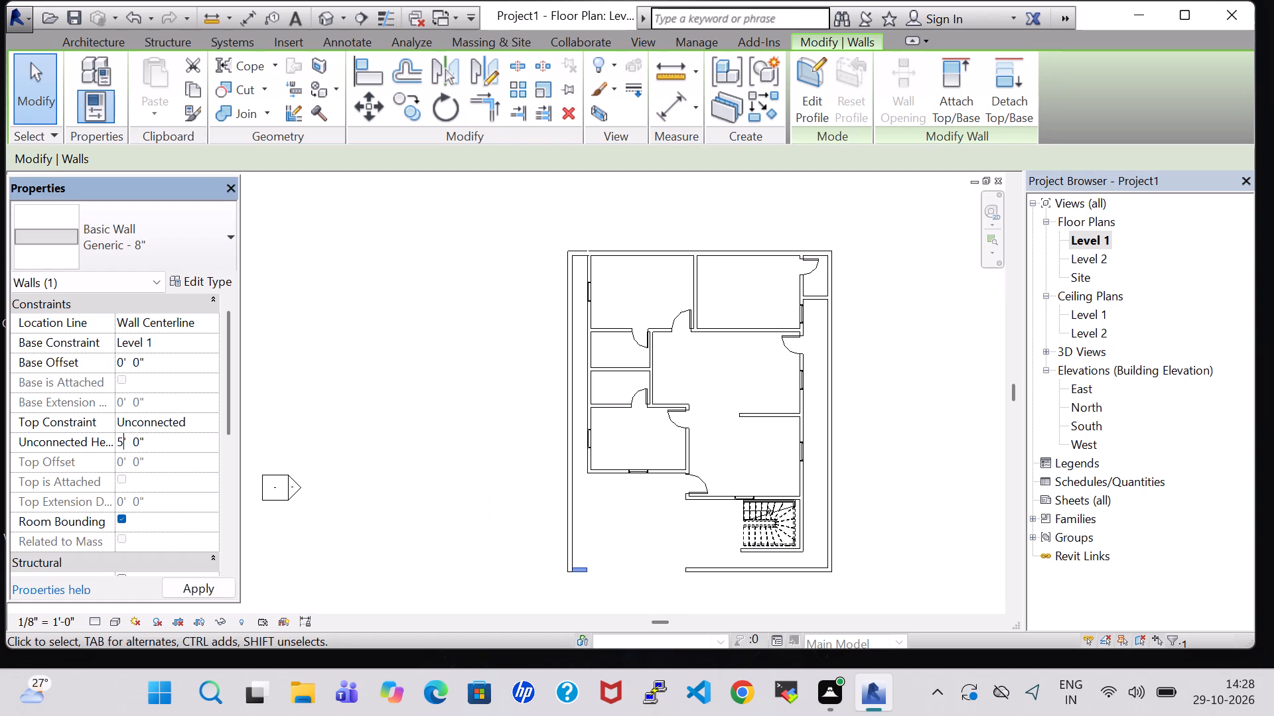
left_click(209, 589)
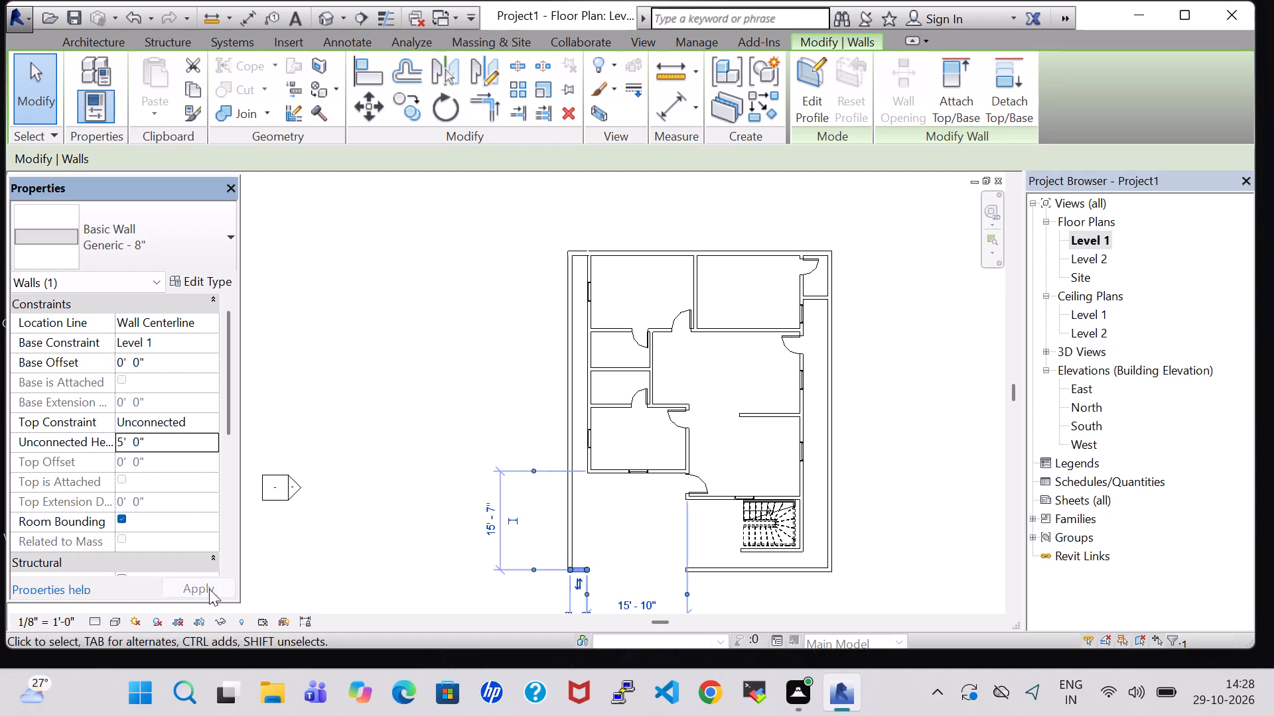
Select the long south Generic - 8" outer wall east of the front opening.
left_click(794, 566)
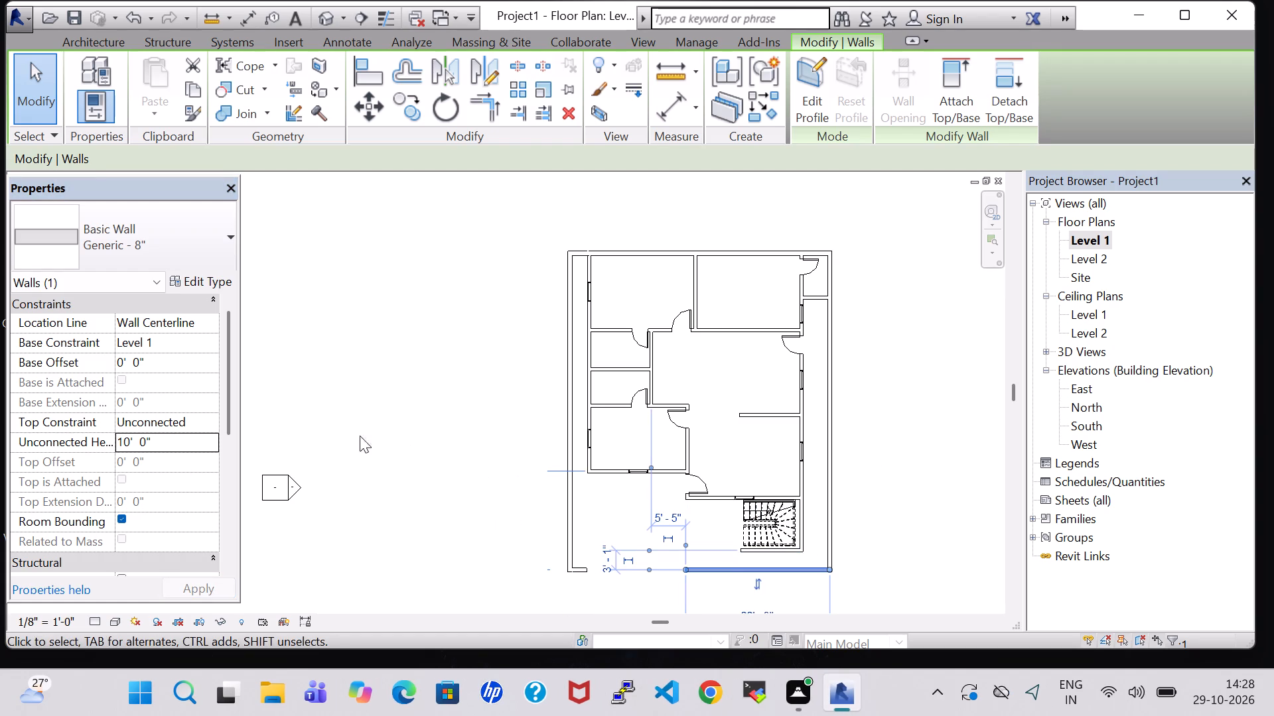
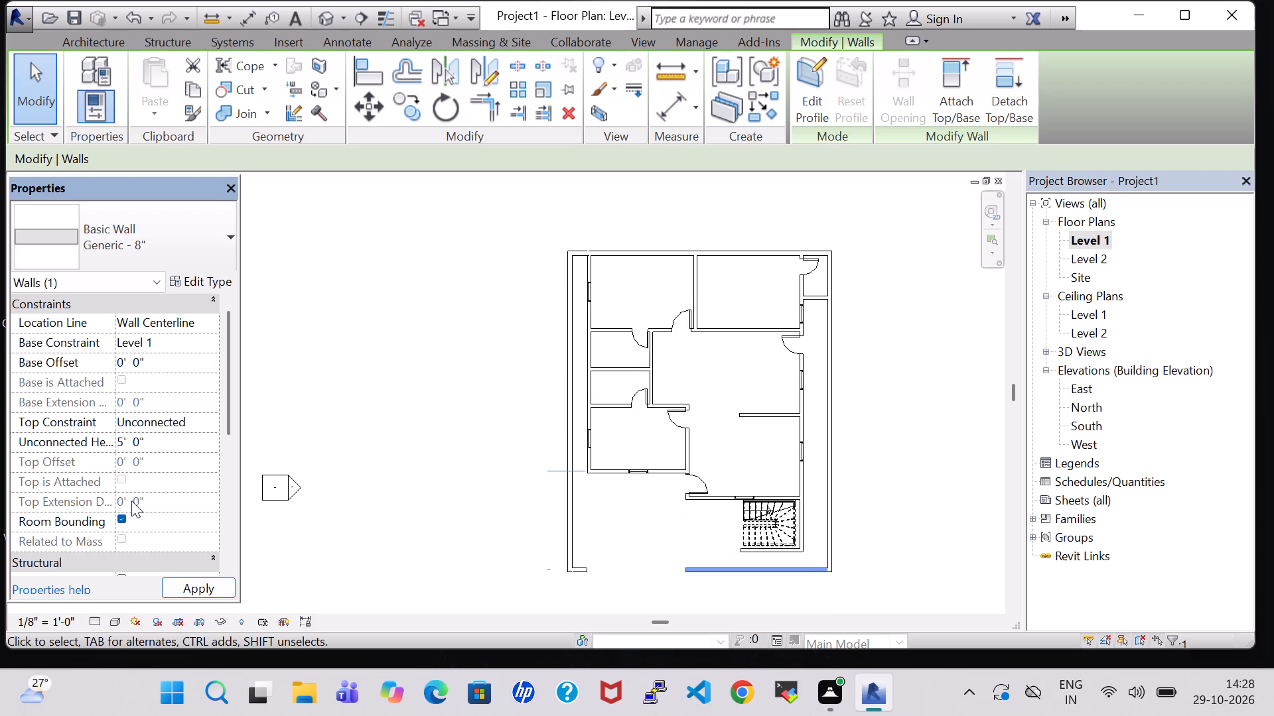
Apply the 5' 0" unconnected height to the long south outer wall east of the front opening.
left_click(214, 593)
Split the east Generic - 8" outer wall in line with the south partition of the small northeast room.
left_click(828, 354)
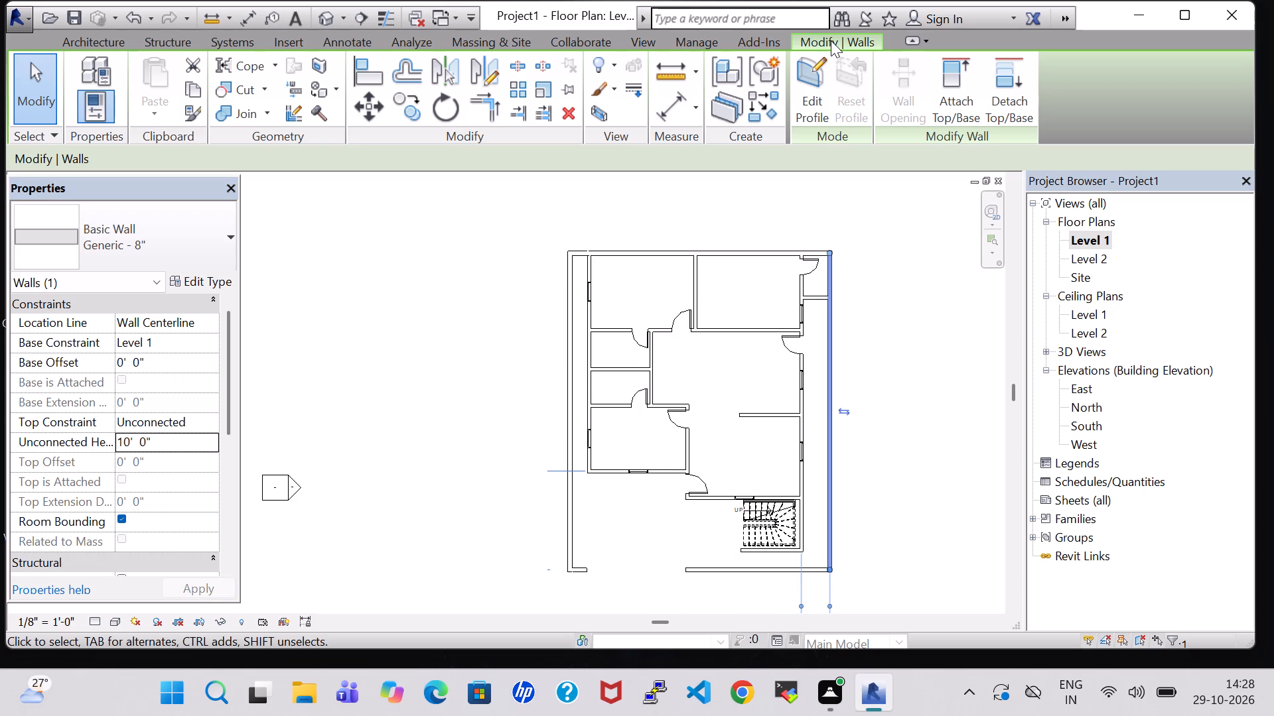
left_click(528, 65)
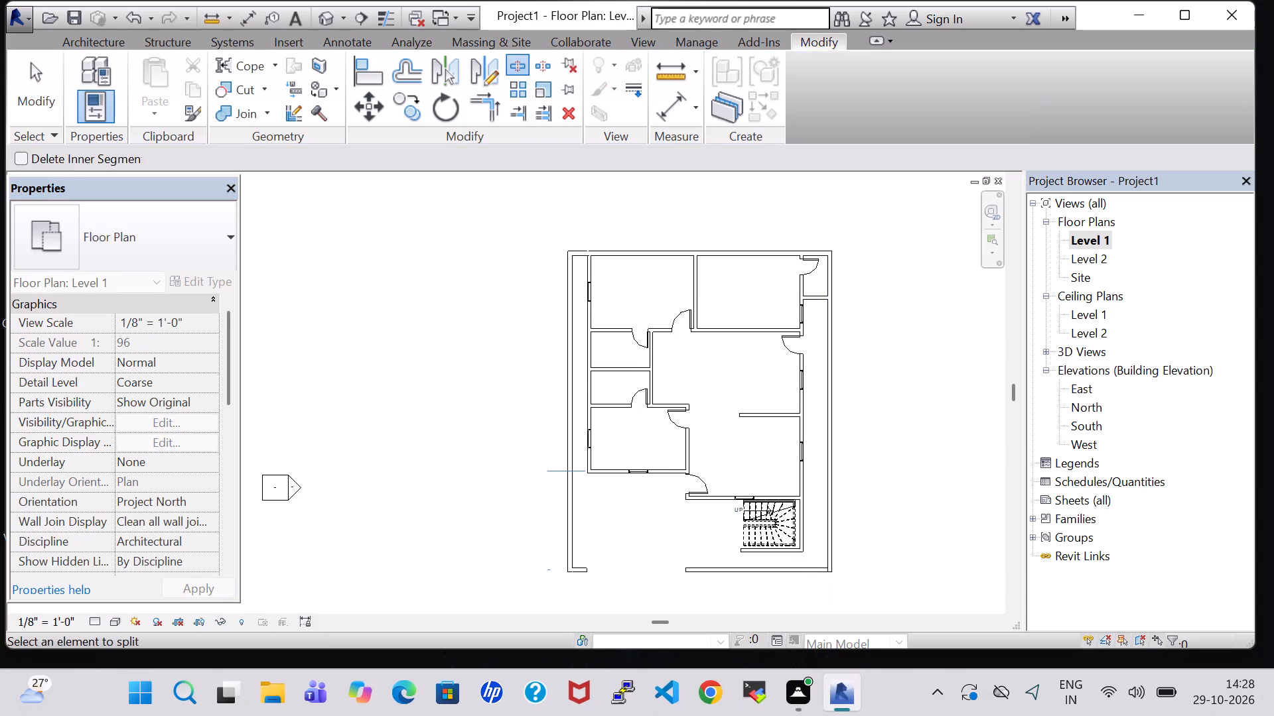
left_click(833, 298)
key("Escape")
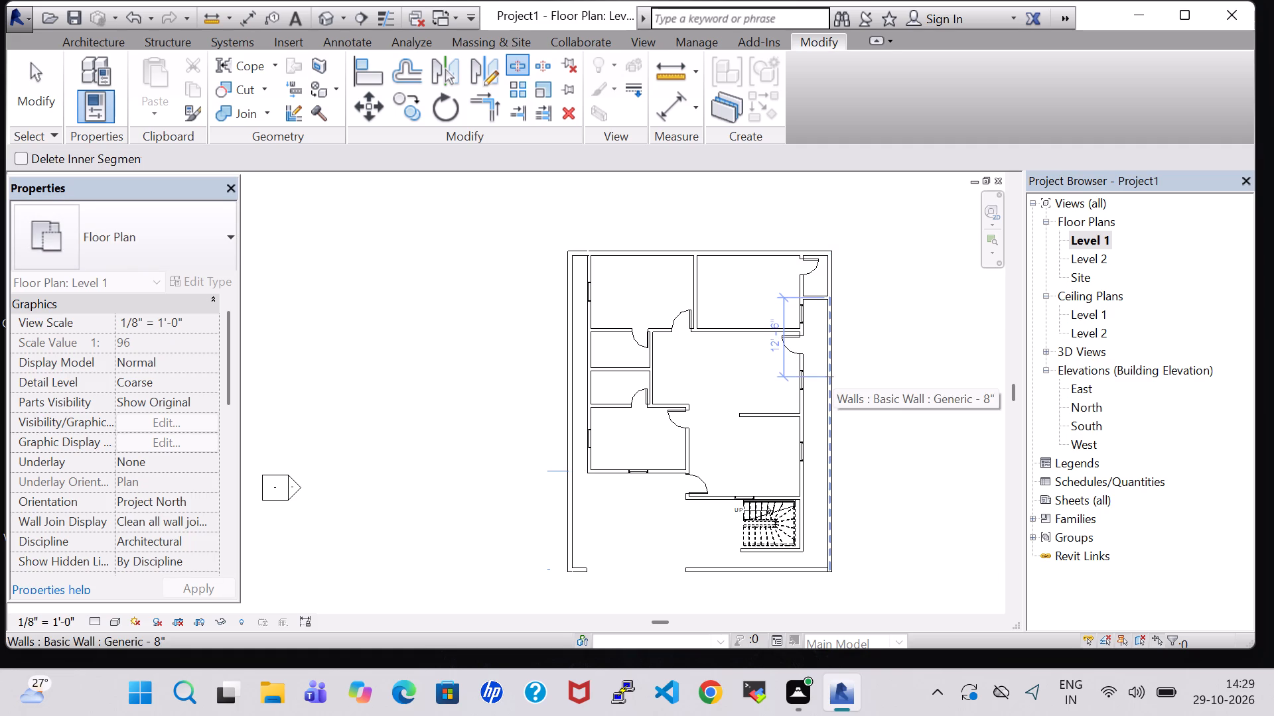
key("Escape")
Select the long east outer wall segment south of the split point.
left_click(833, 376)
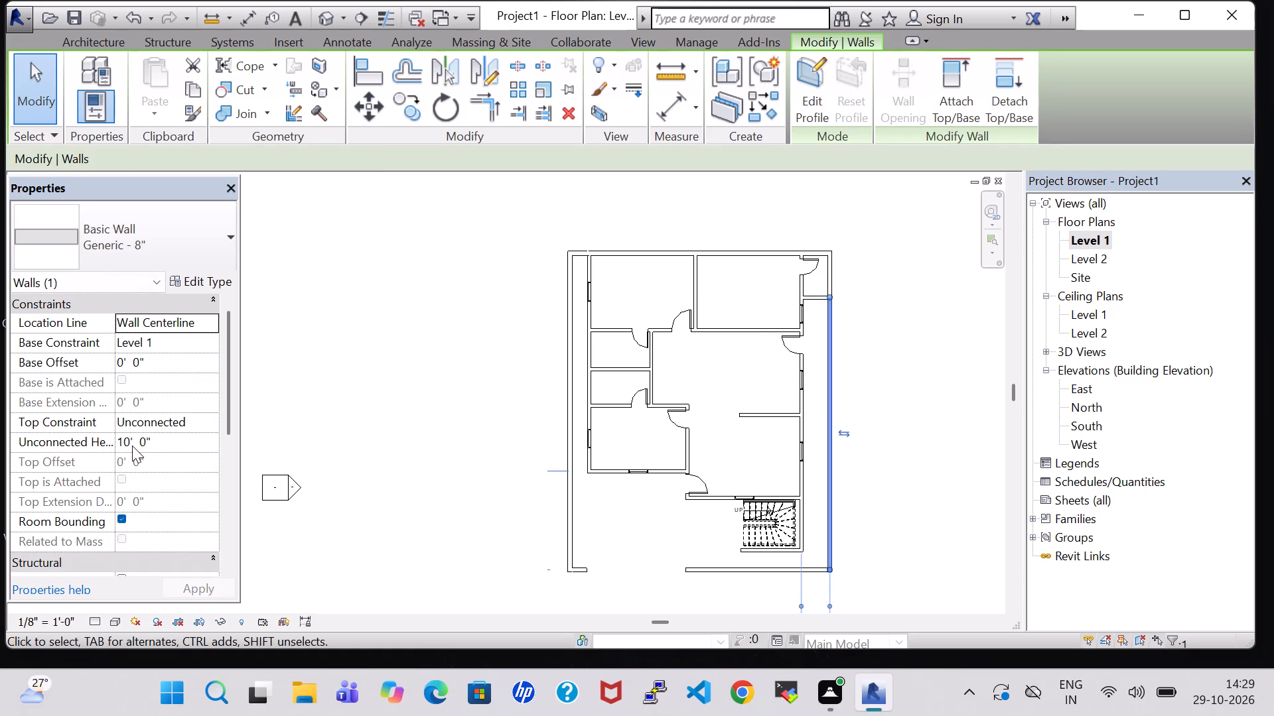
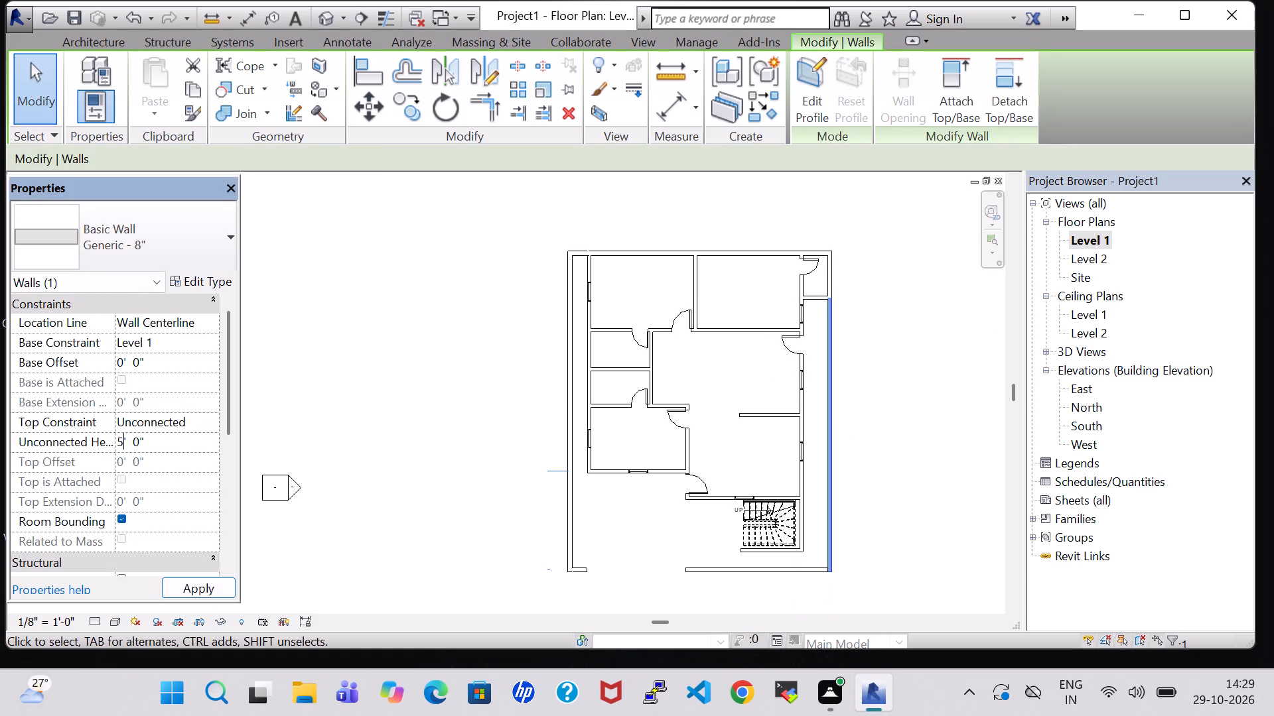
Apply the 5' 0" unconnected height to the east outer wall segment south of the split point.
left_click(210, 594)
left_click(942, 389)
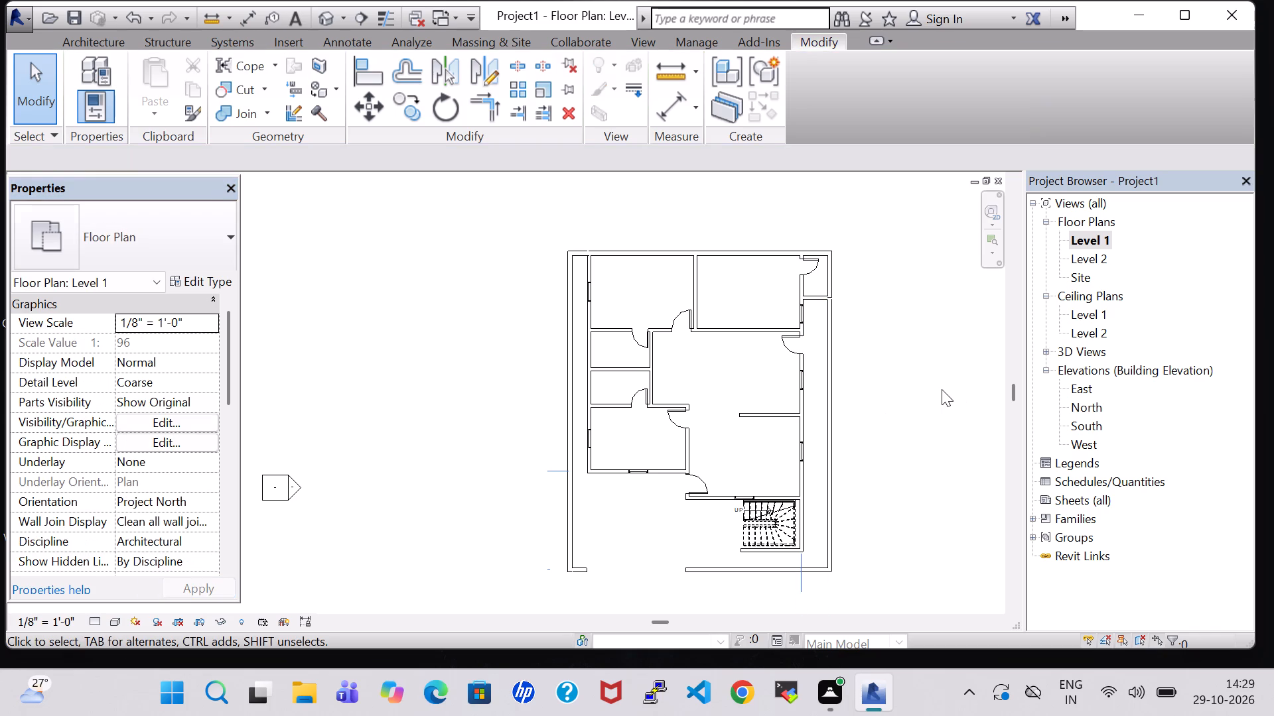
Review the outer walls around the whole plan and inspect the properties of the north outer wall.
middle_click_drag(886, 455, 866, 455)
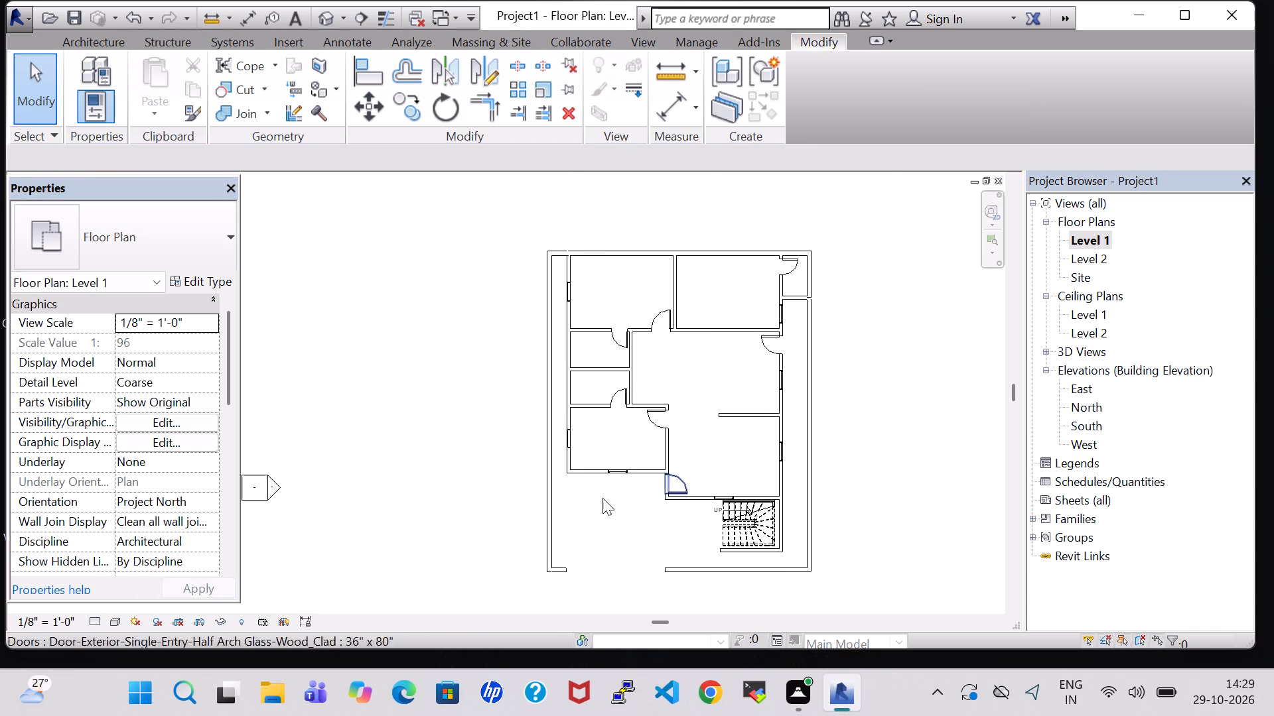
scroll(565, 515, "up", 3)
middle_click_drag(572, 533, 473, 503)
scroll(473, 503, "down", 2)
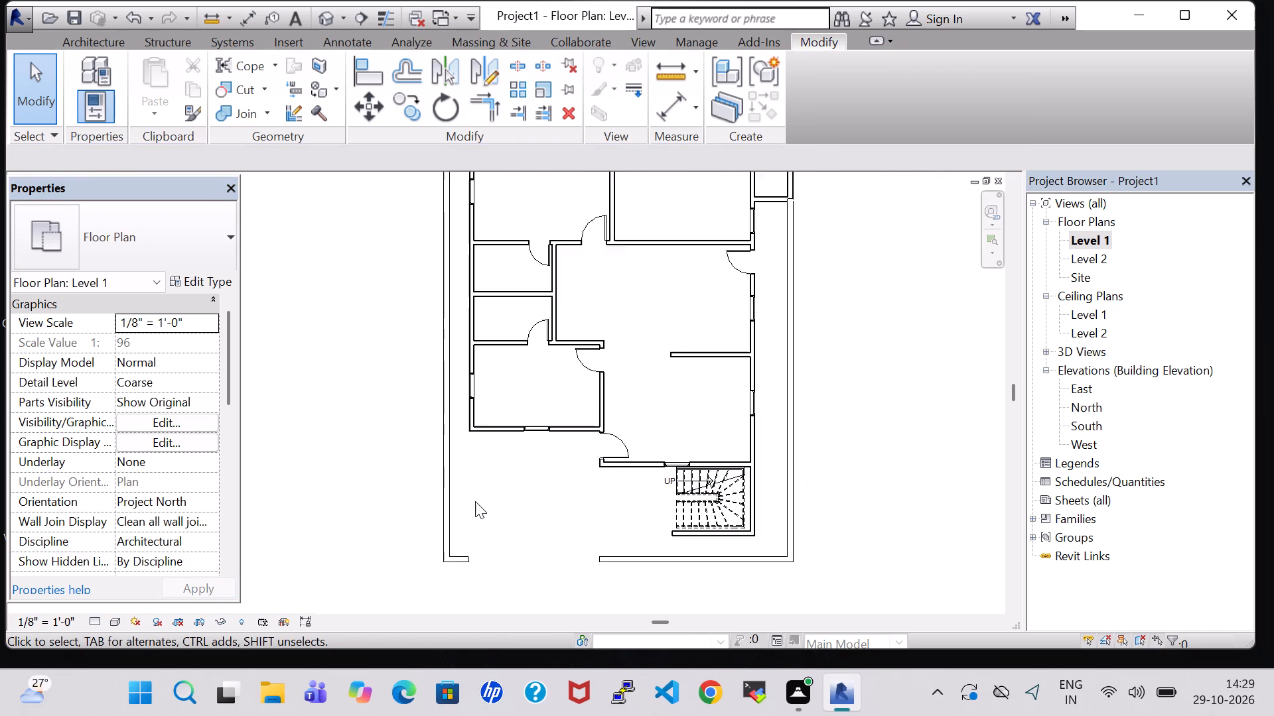
scroll(475, 501, "down", 1)
middle_click_drag(764, 395, 774, 443)
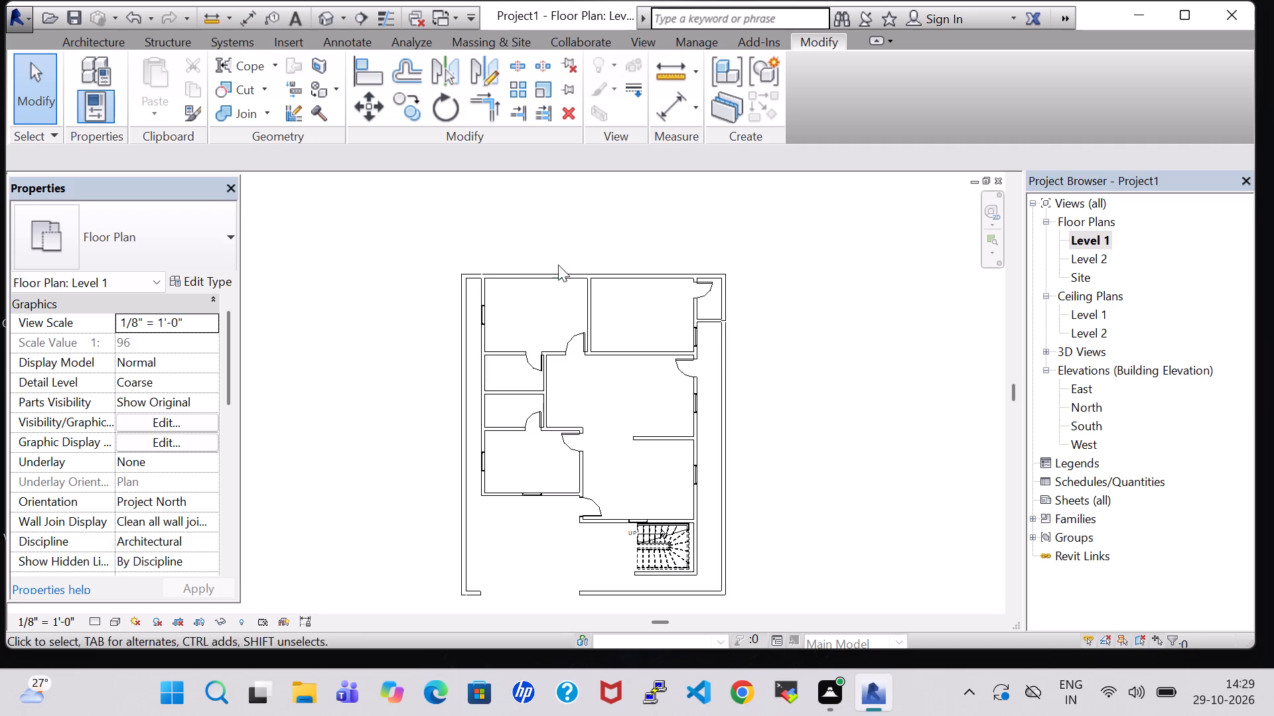
left_click(597, 276)
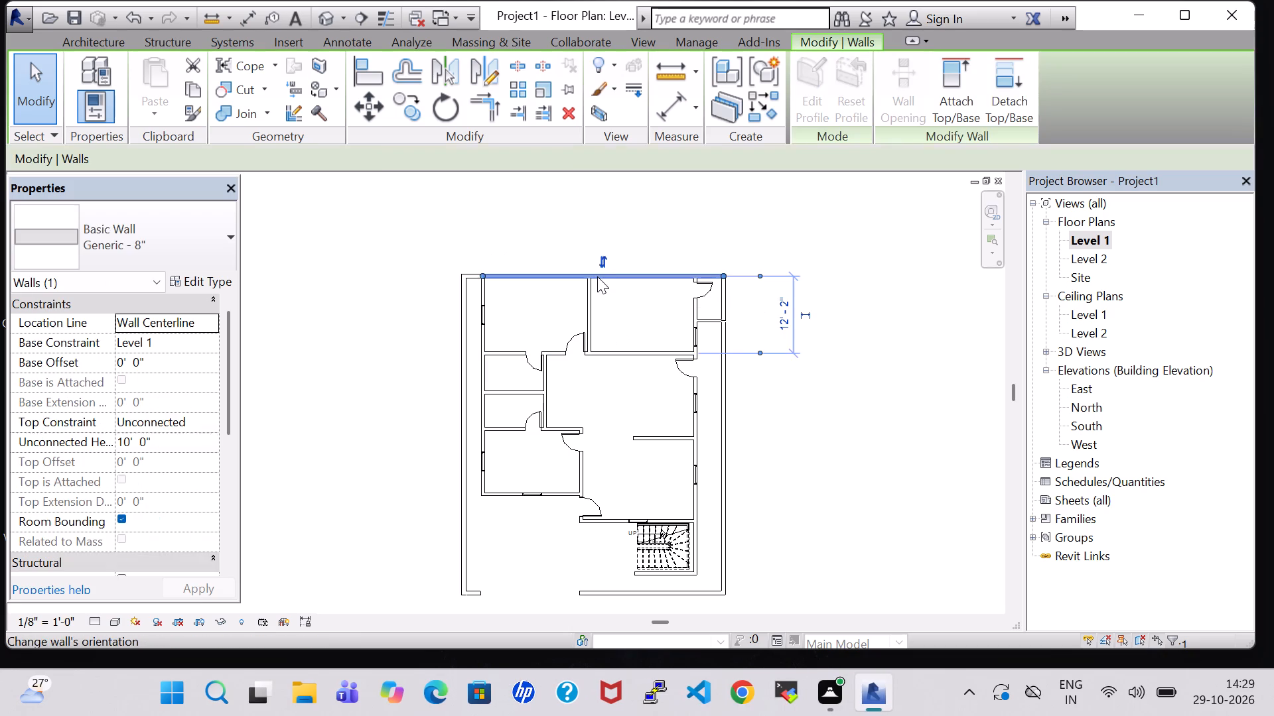
left_click(888, 399)
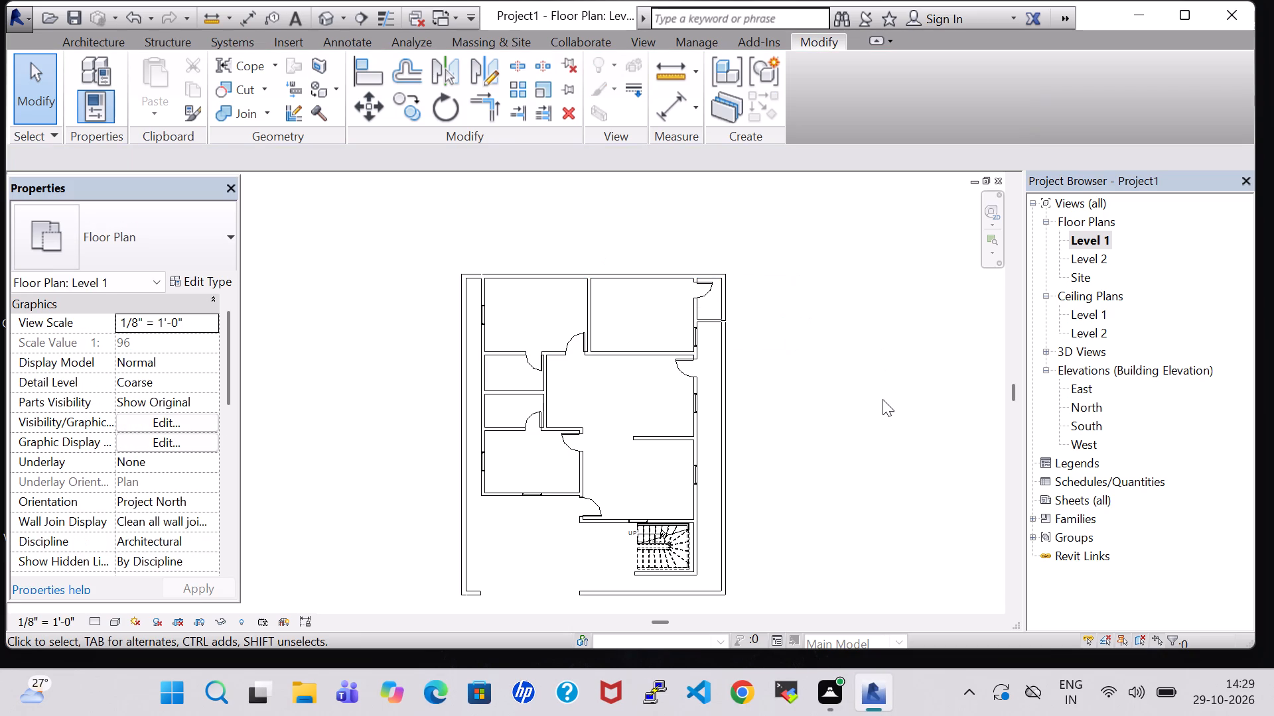
Load the Bed-Shaker family from the Beds folder of the US Imperial Furniture library for component placement.
left_click(92, 50)
left_click(218, 91)
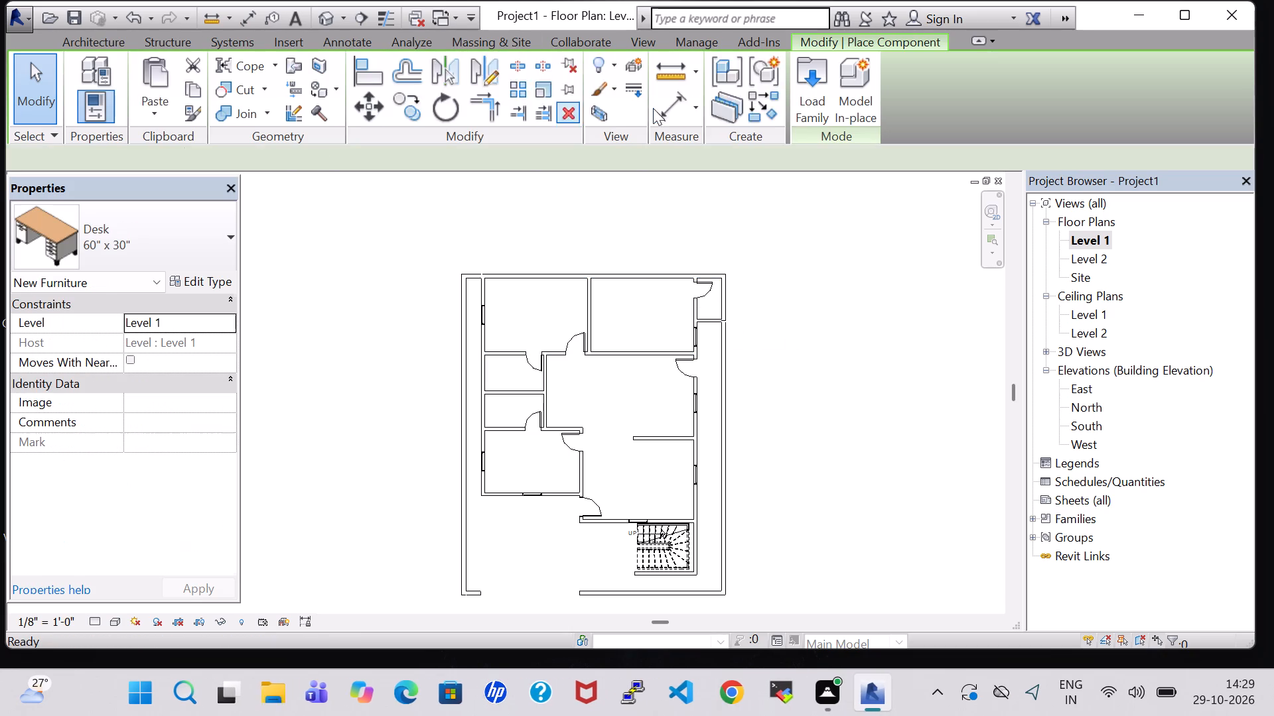
left_click(817, 107)
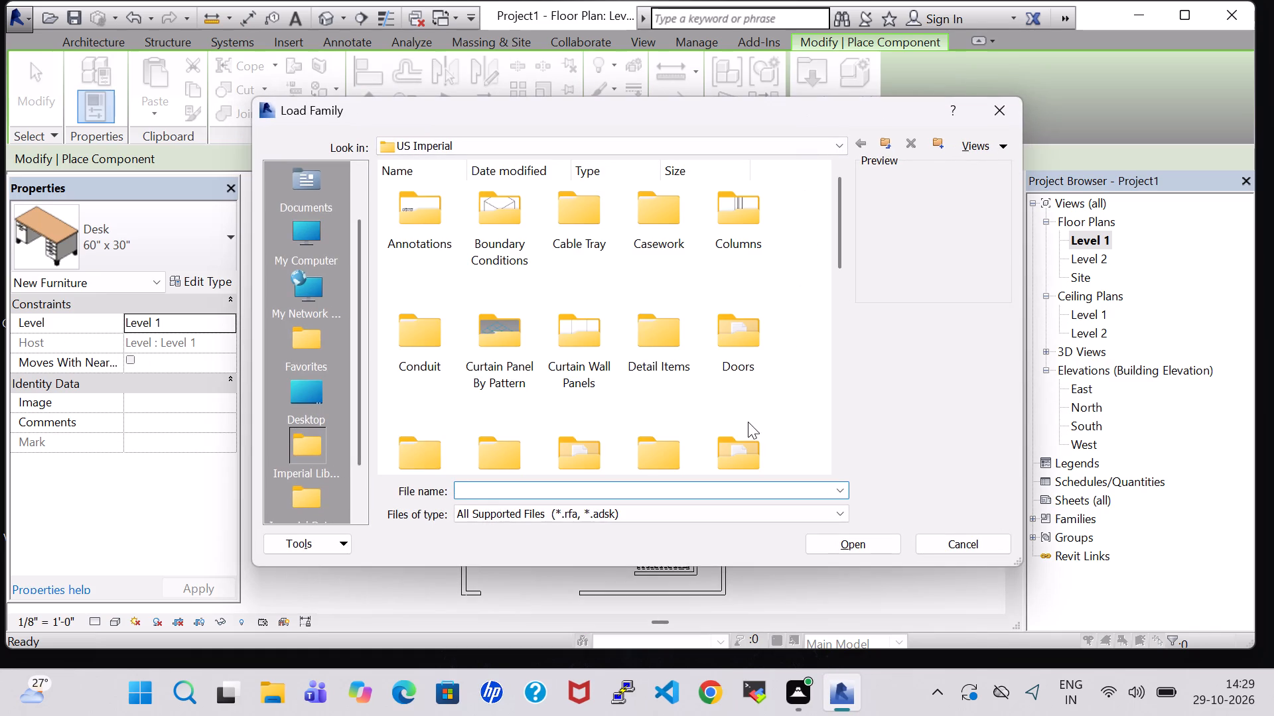
double_click(755, 449)
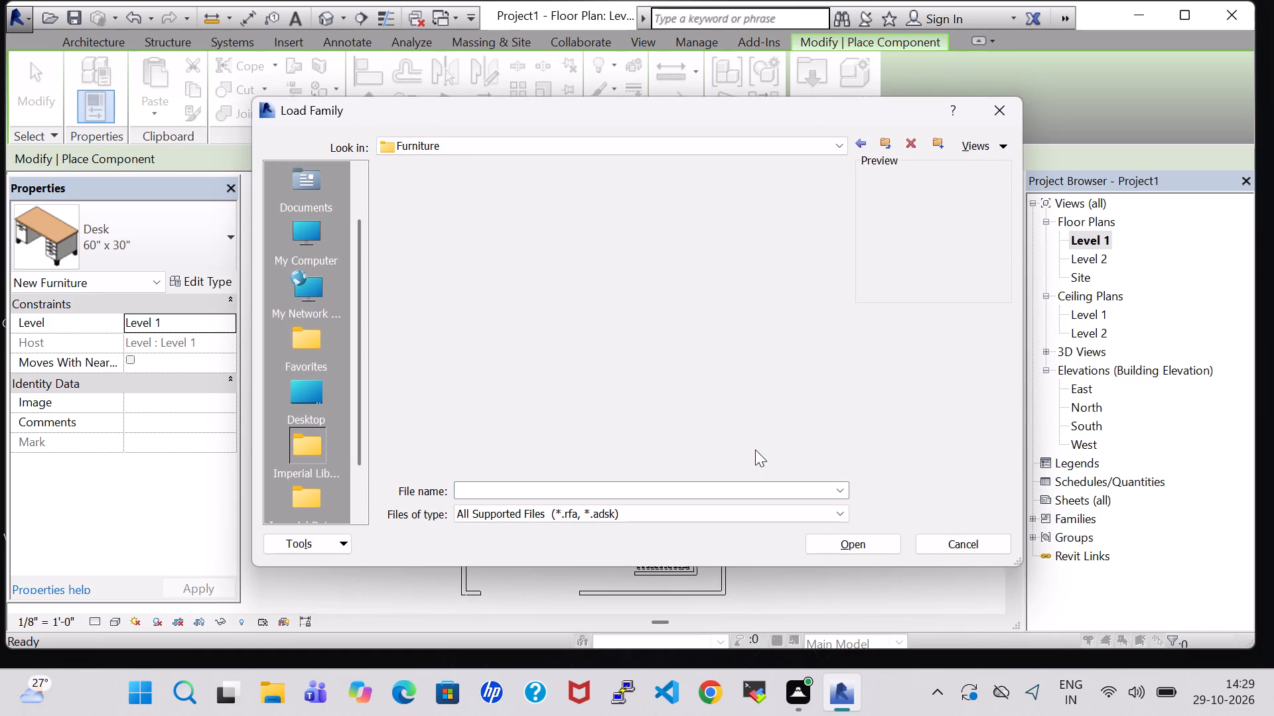
double_click(427, 215)
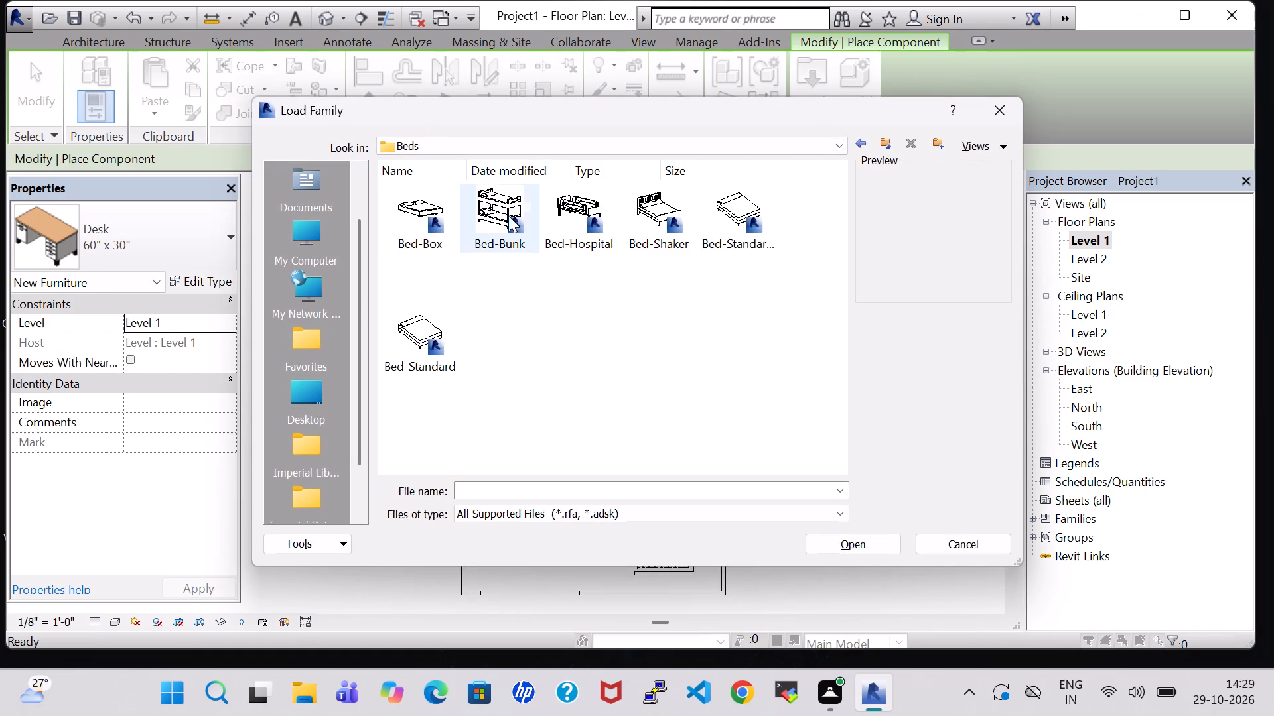
left_click(666, 224)
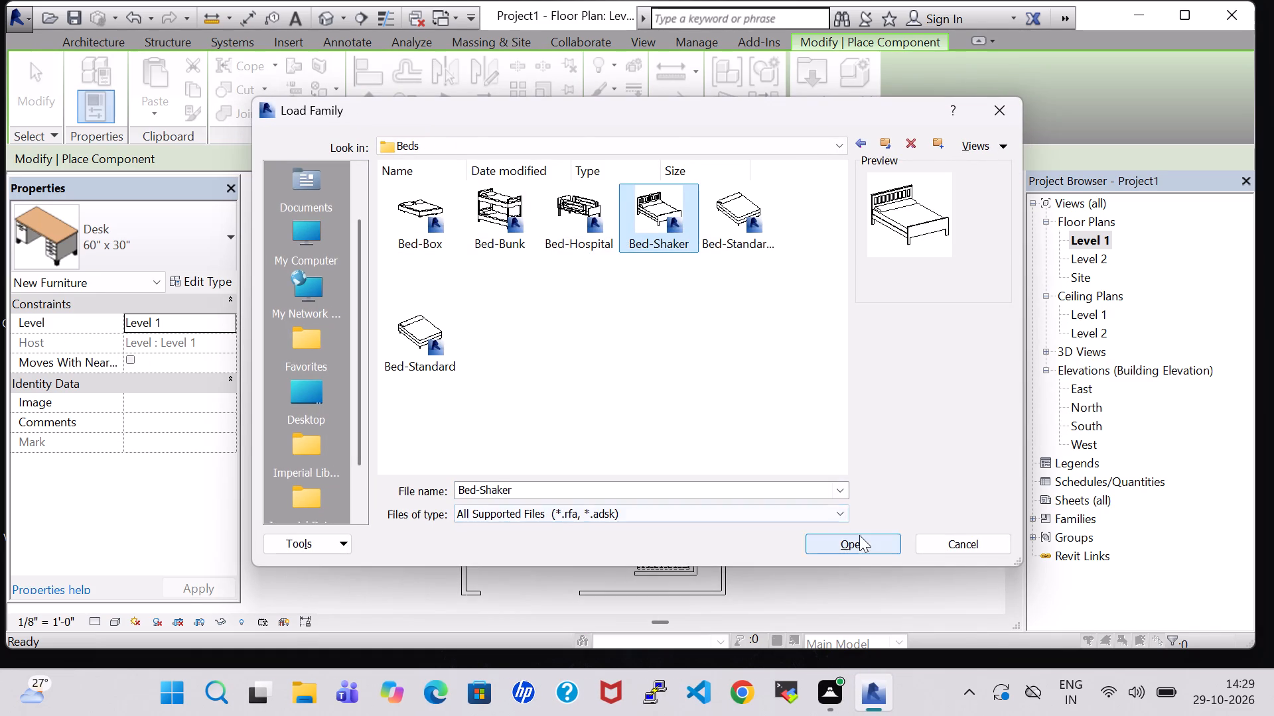
left_click(859, 535)
Position the Bed-Shaker Double 56" x 78" in the northwest room with its headboard towards the north wall.
scroll(509, 300, "up", 2)
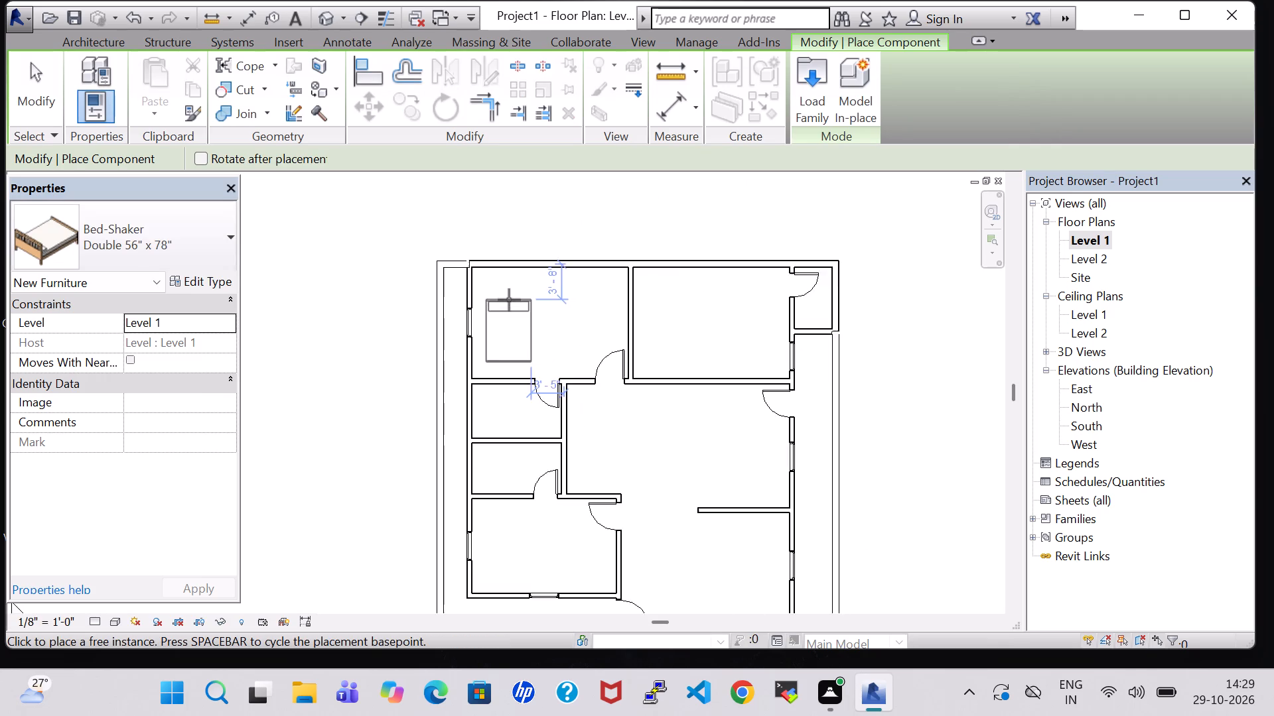
scroll(509, 300, "up", 3)
scroll(563, 272, "up", 3)
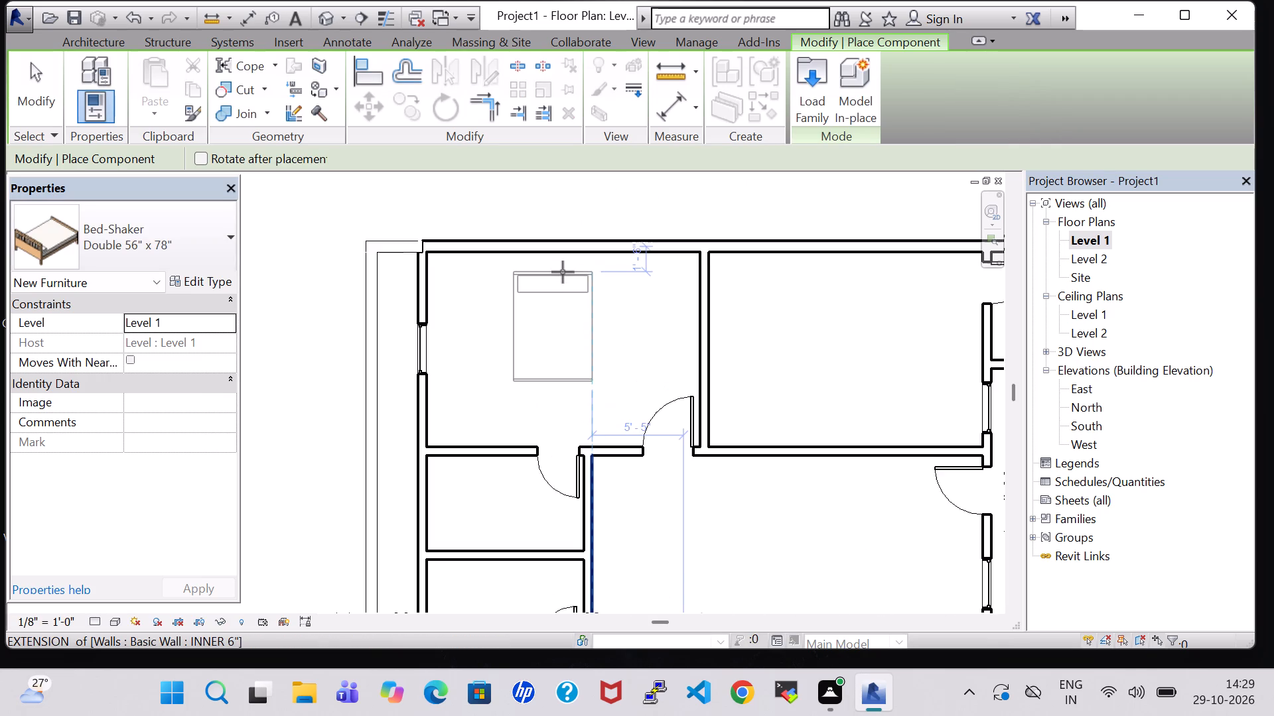
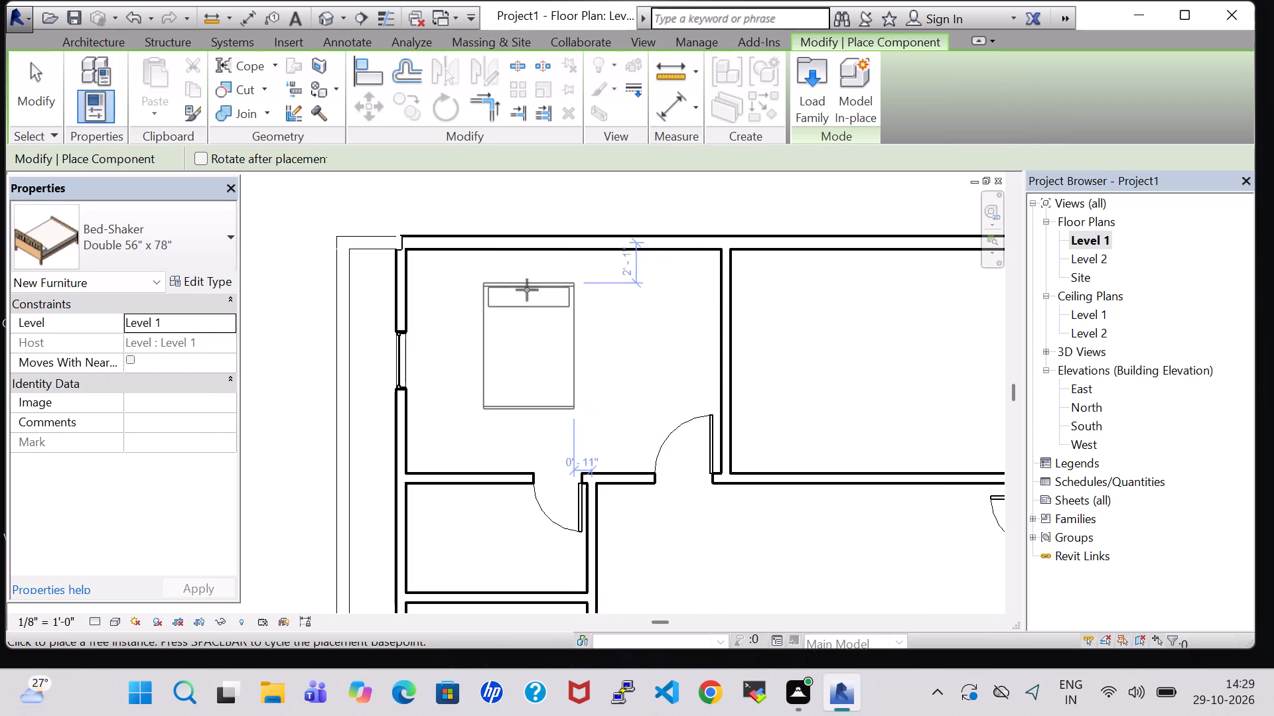
Rotate the double bed so its headboard faces the west wall window and place it about 9" from that wall and 4' 5" from the north wall.
key("space")
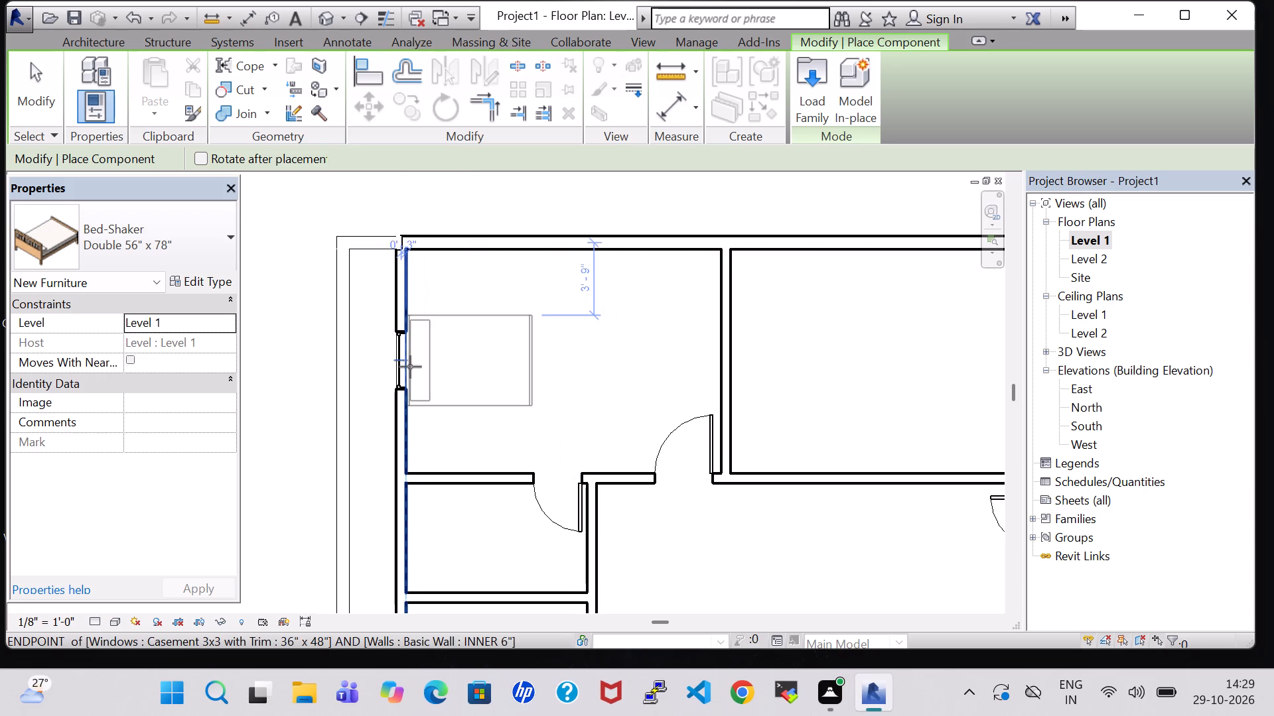
scroll(413, 371, "up", 3)
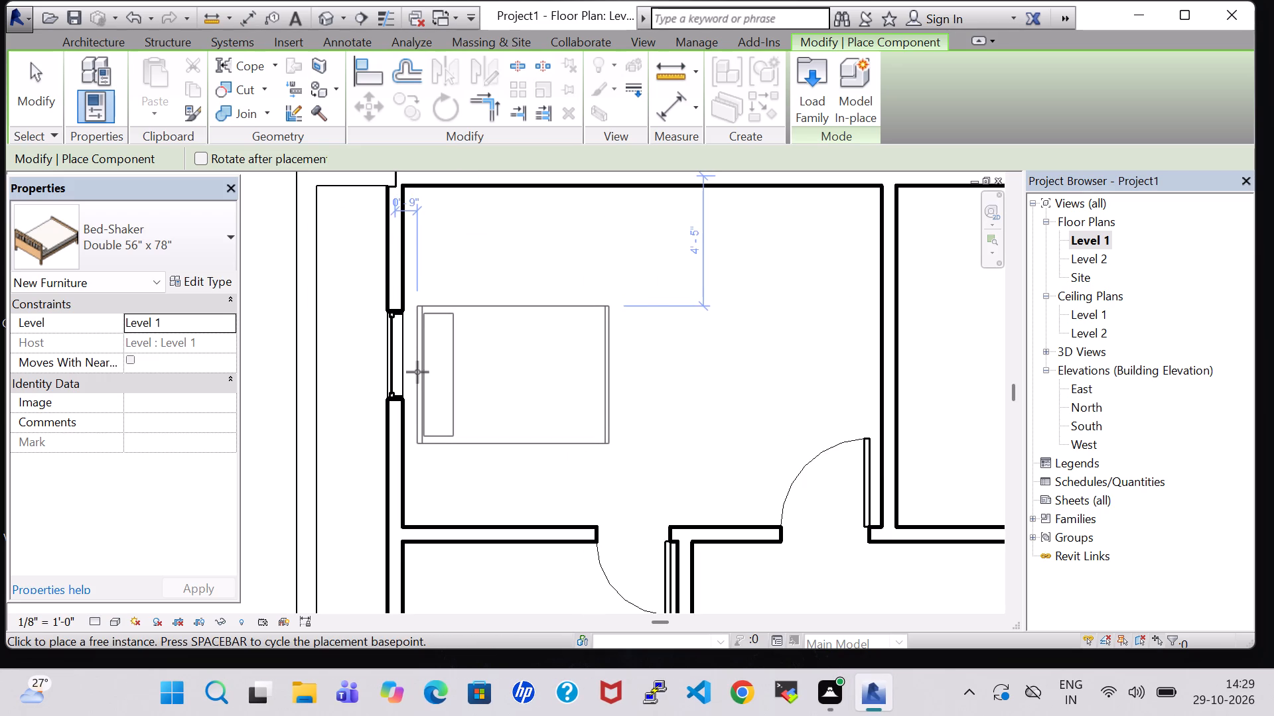
left_click(417, 372)
key("Escape")
key("Escape")
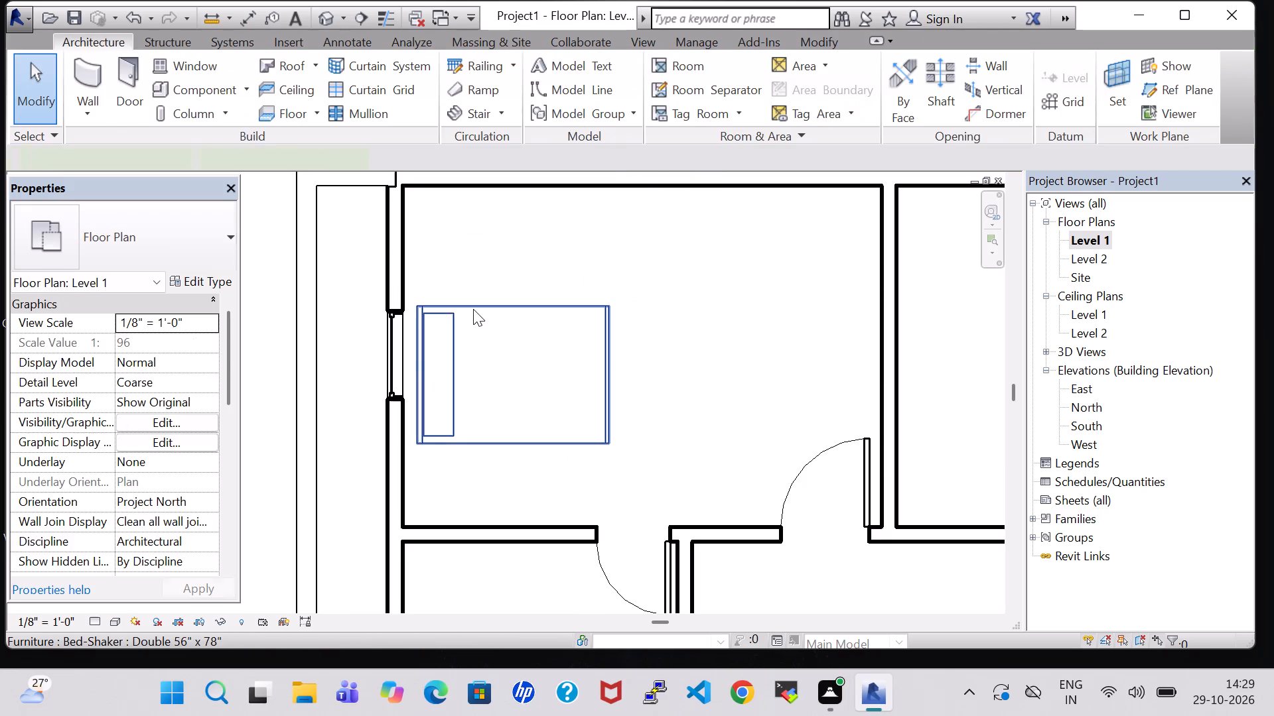
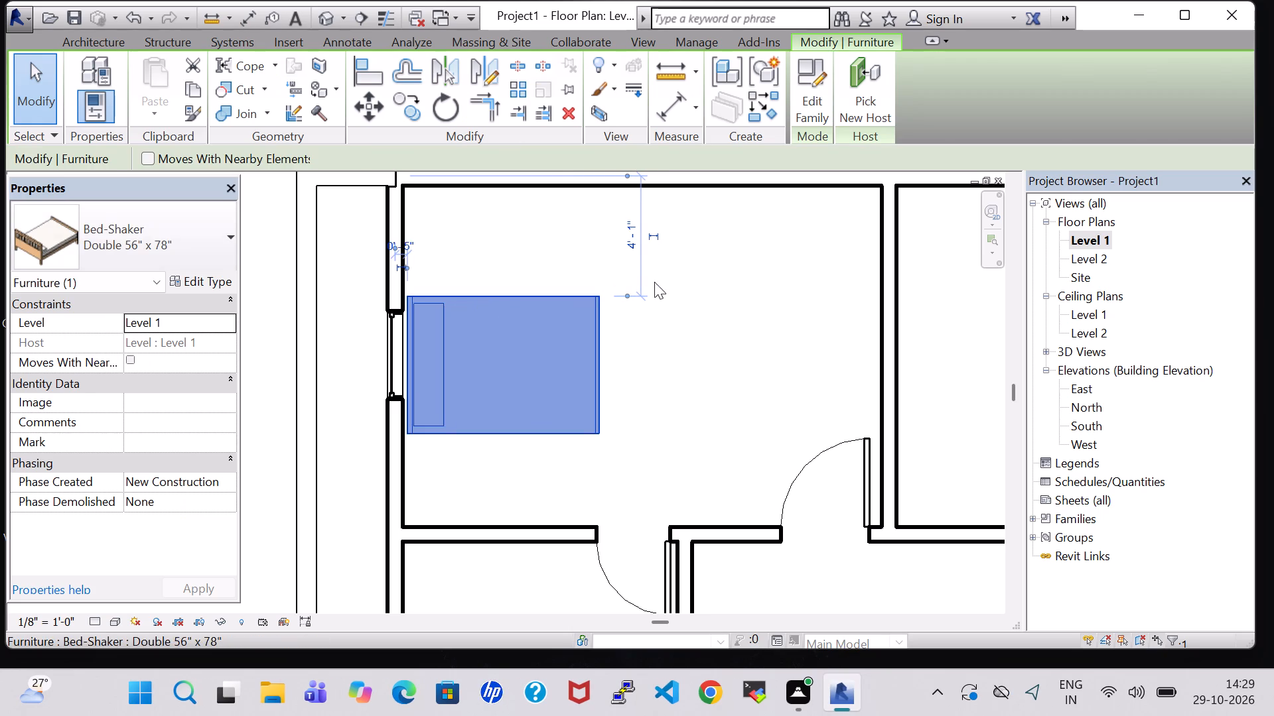
Change the bed by the west wall window to the Bed-Shaker type Queen 62" x 83".
left_click(693, 284)
left_click(581, 297)
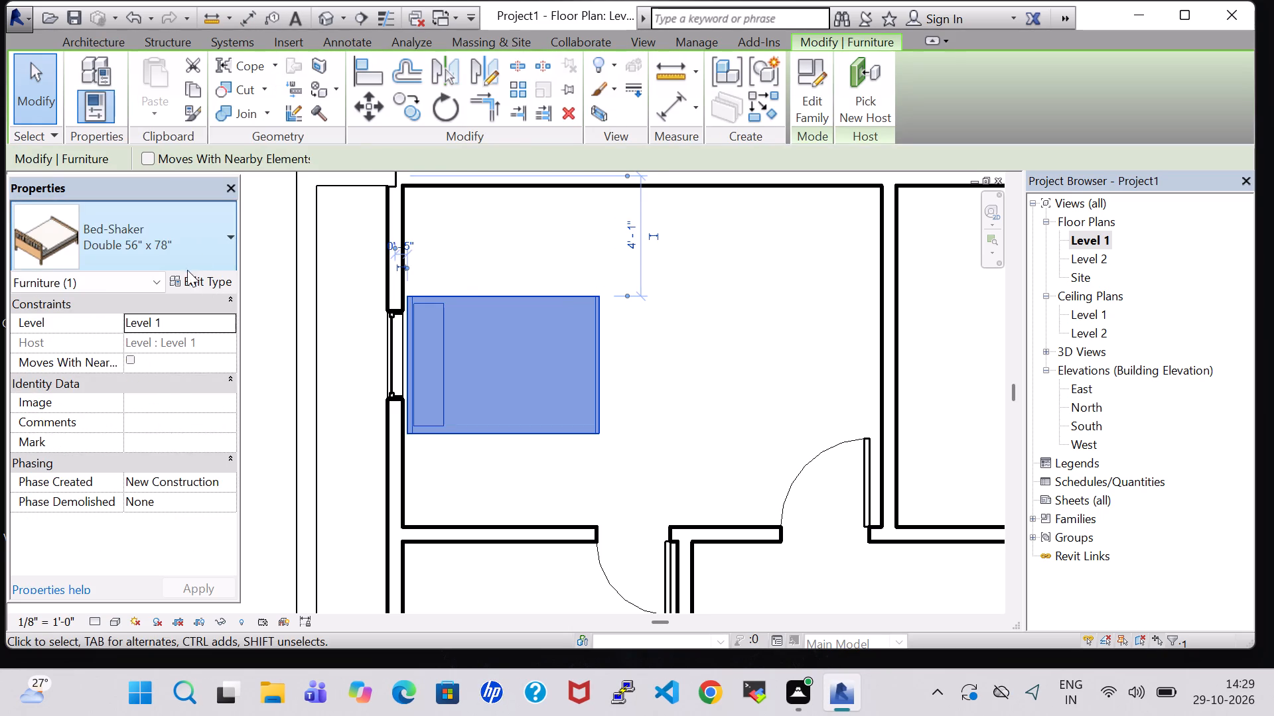
left_click(192, 285)
left_click(436, 139)
left_click(435, 150)
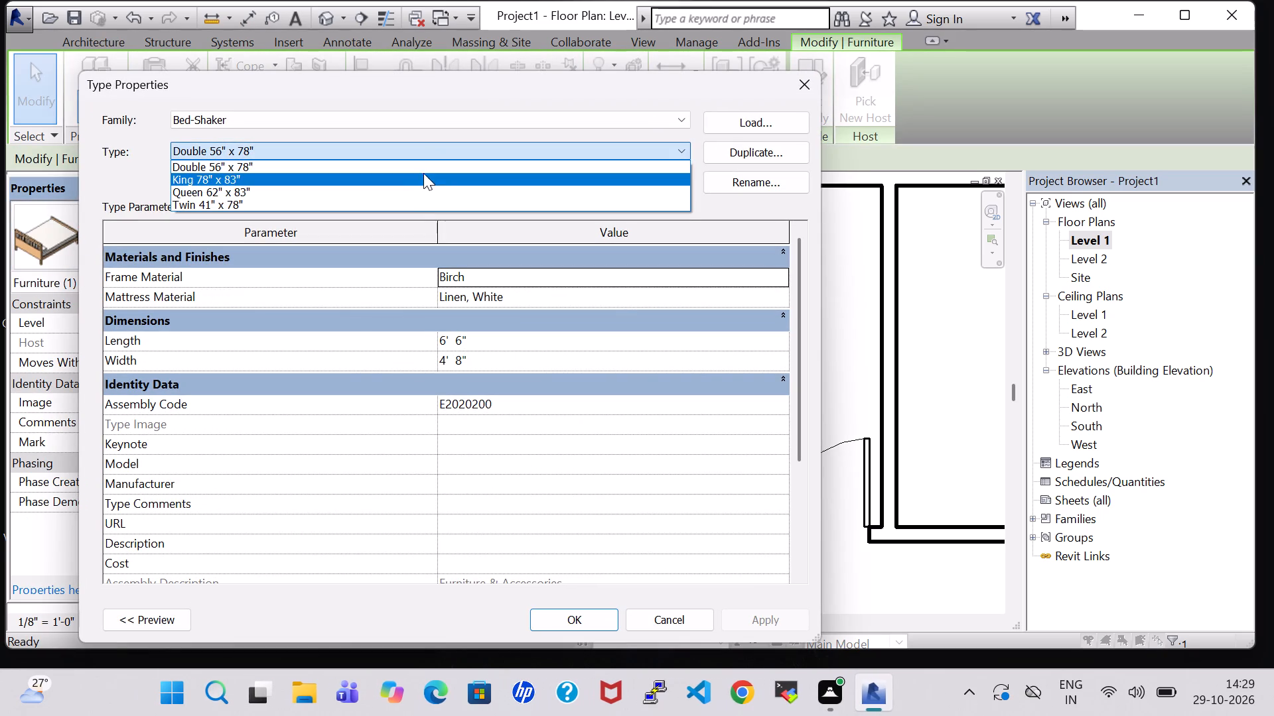
left_click(421, 195)
left_click(595, 621)
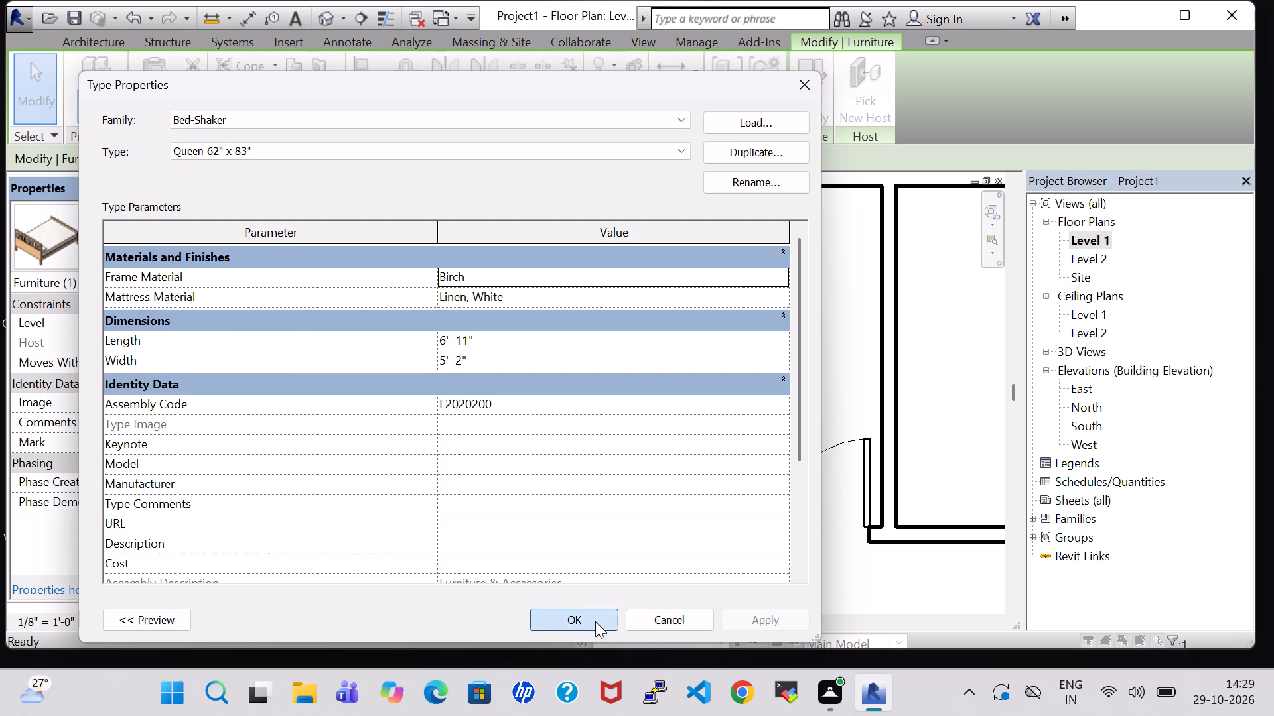
left_click(672, 366)
Load the Dresser family from the Furniture library's Storage folder for placement as a component.
scroll(579, 305, "down", 3)
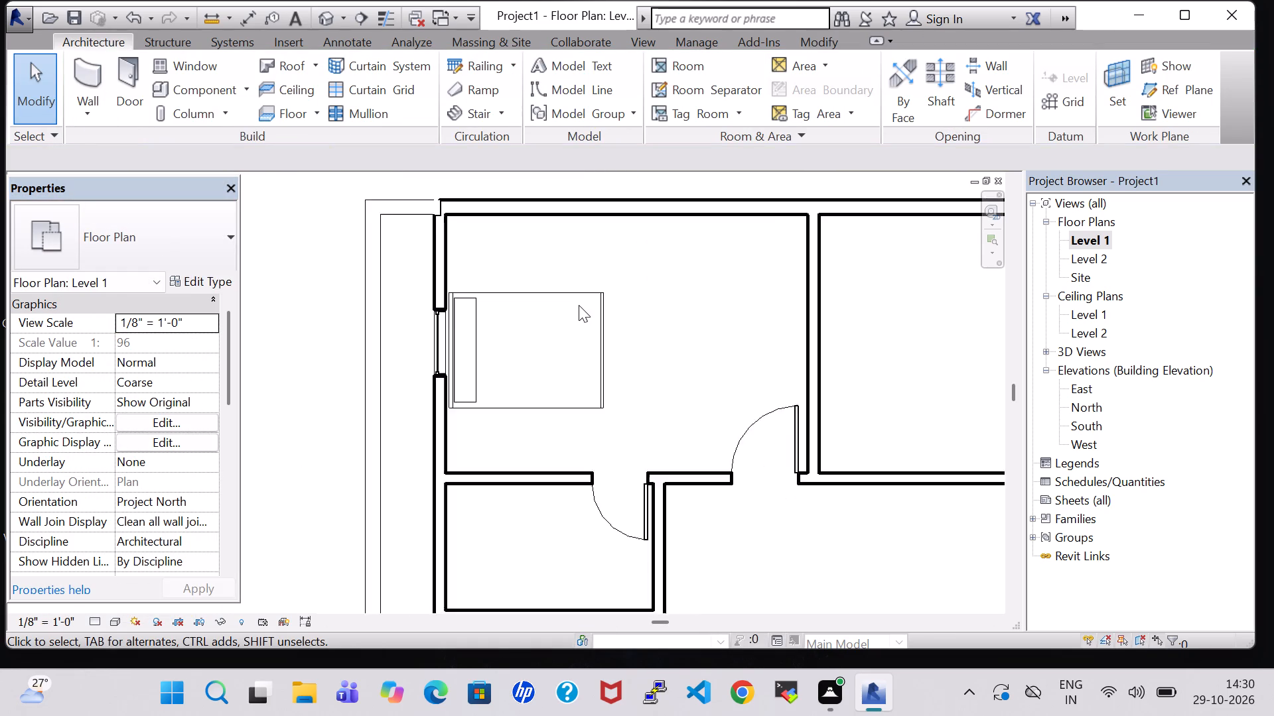
left_click(189, 95)
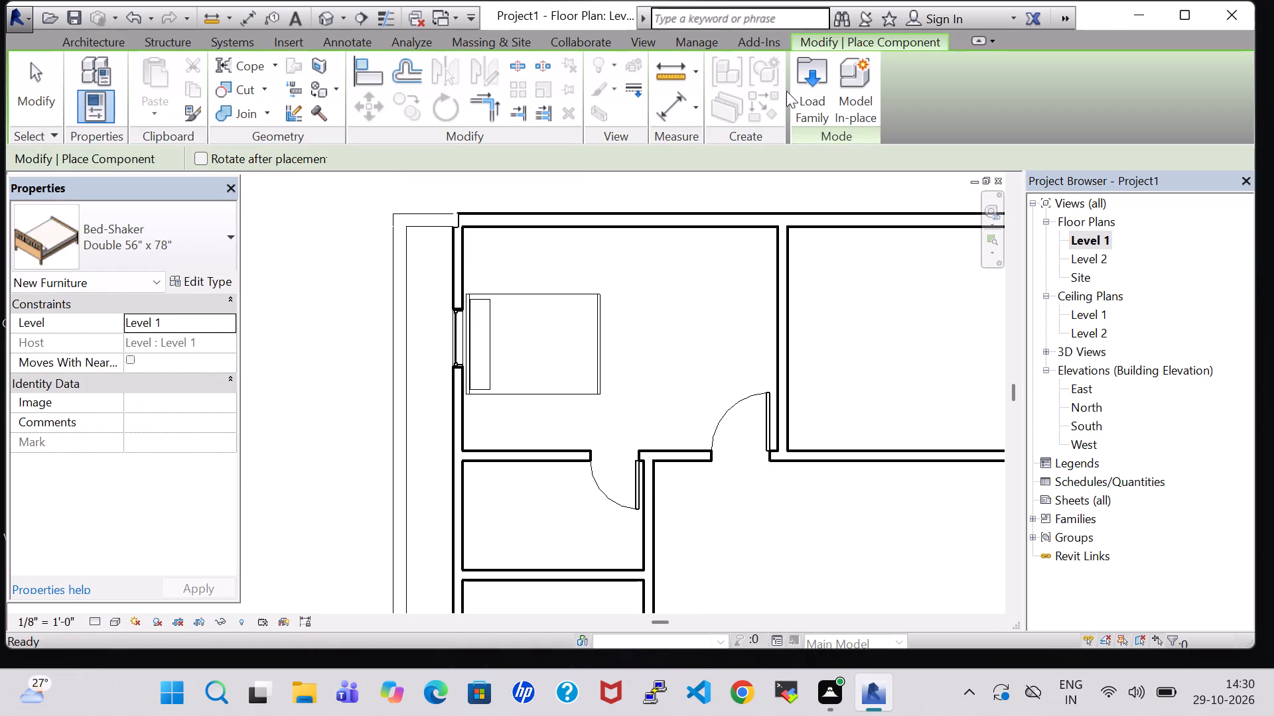
left_click(800, 91)
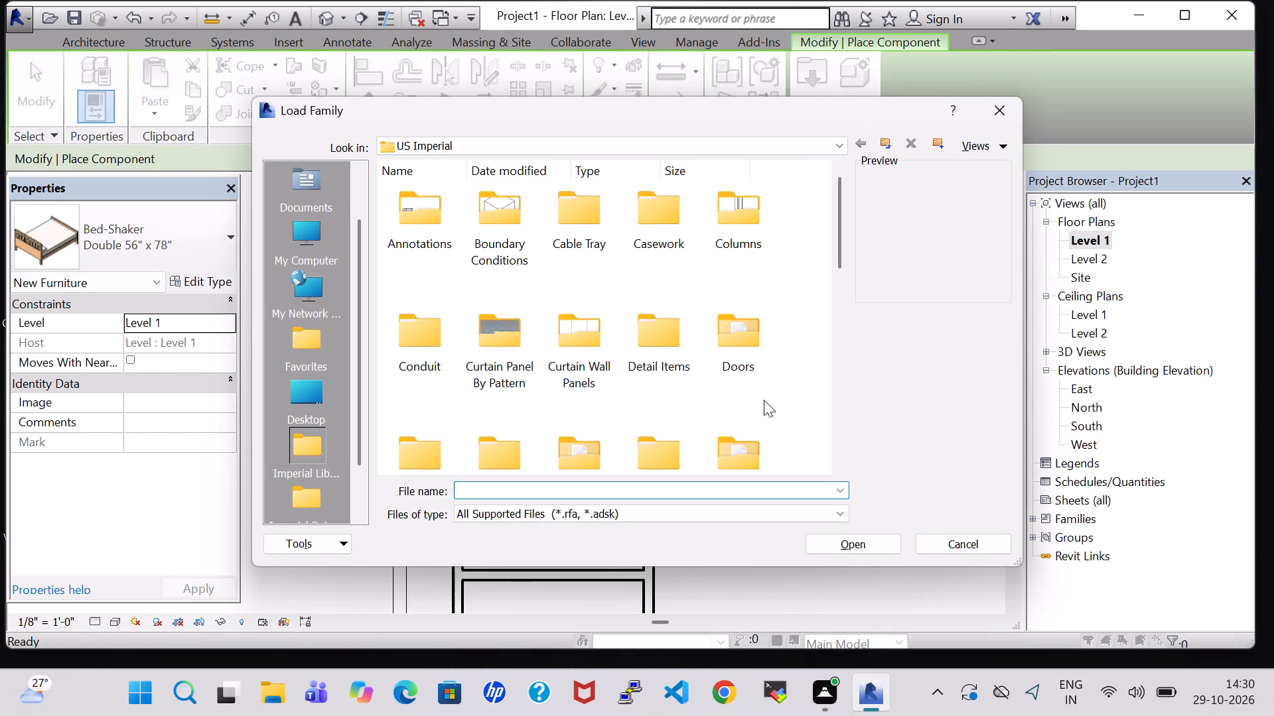
double_click(745, 433)
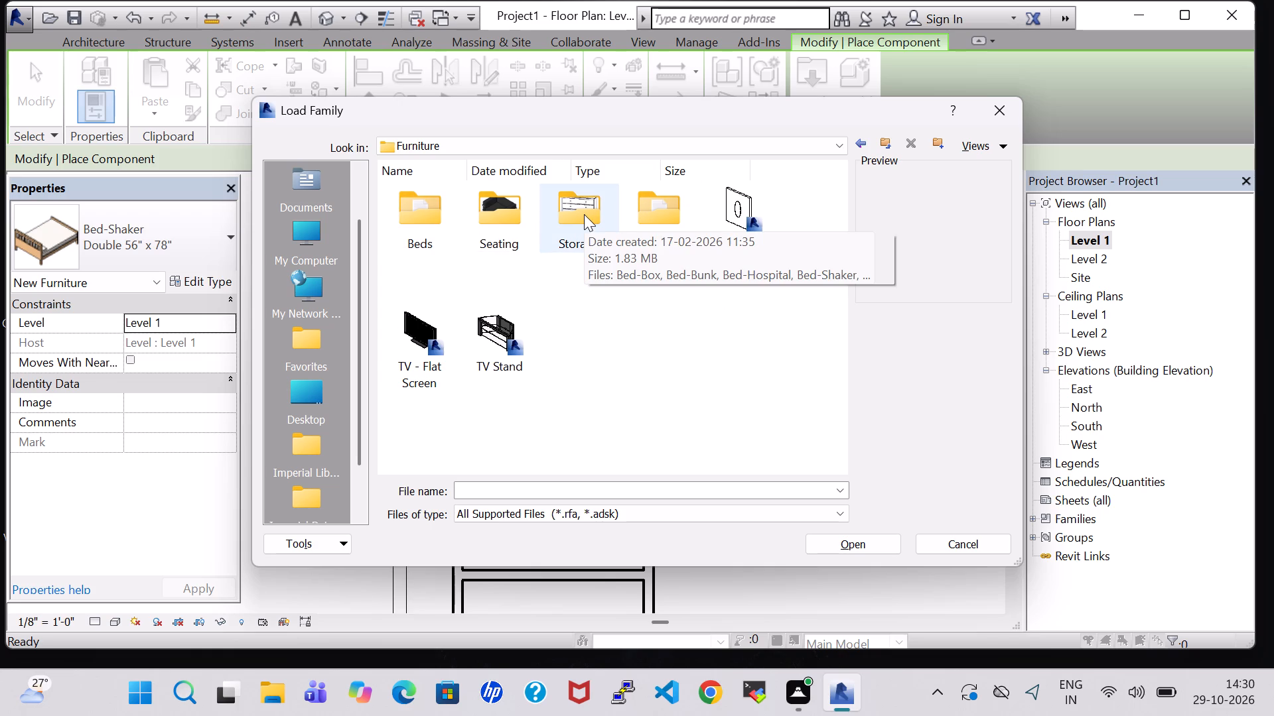
double_click(560, 211)
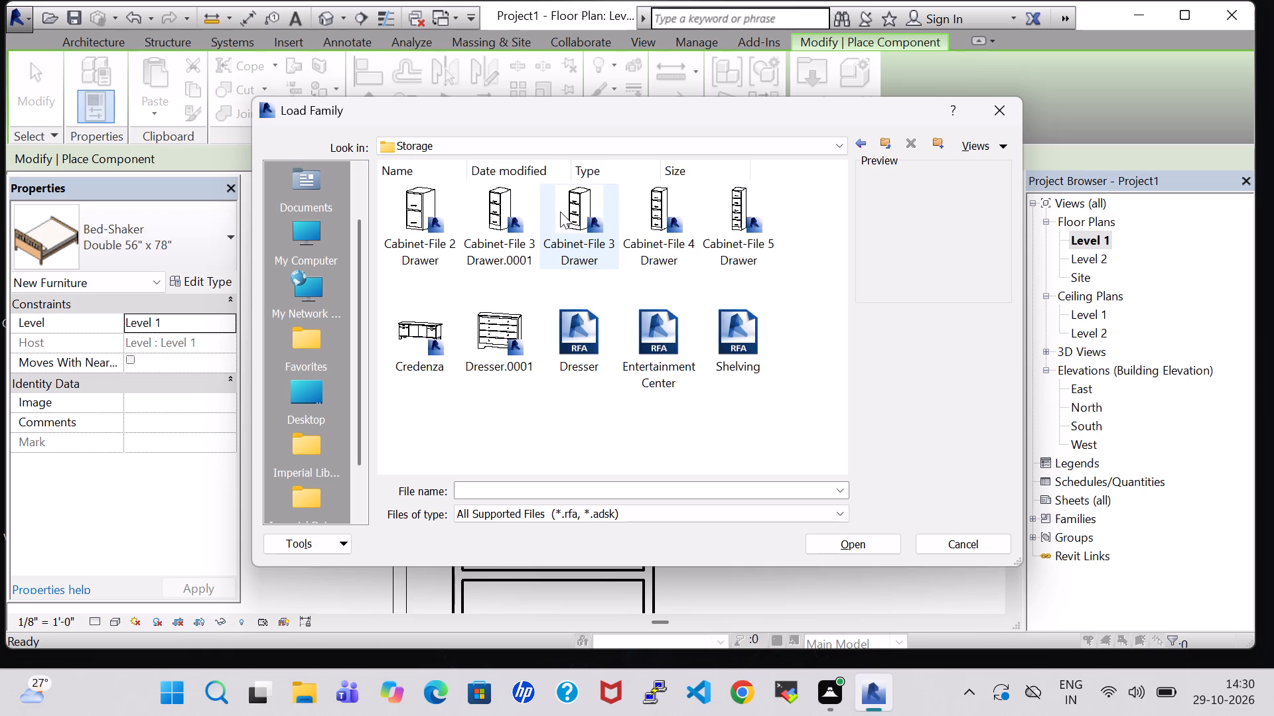
left_click(580, 312)
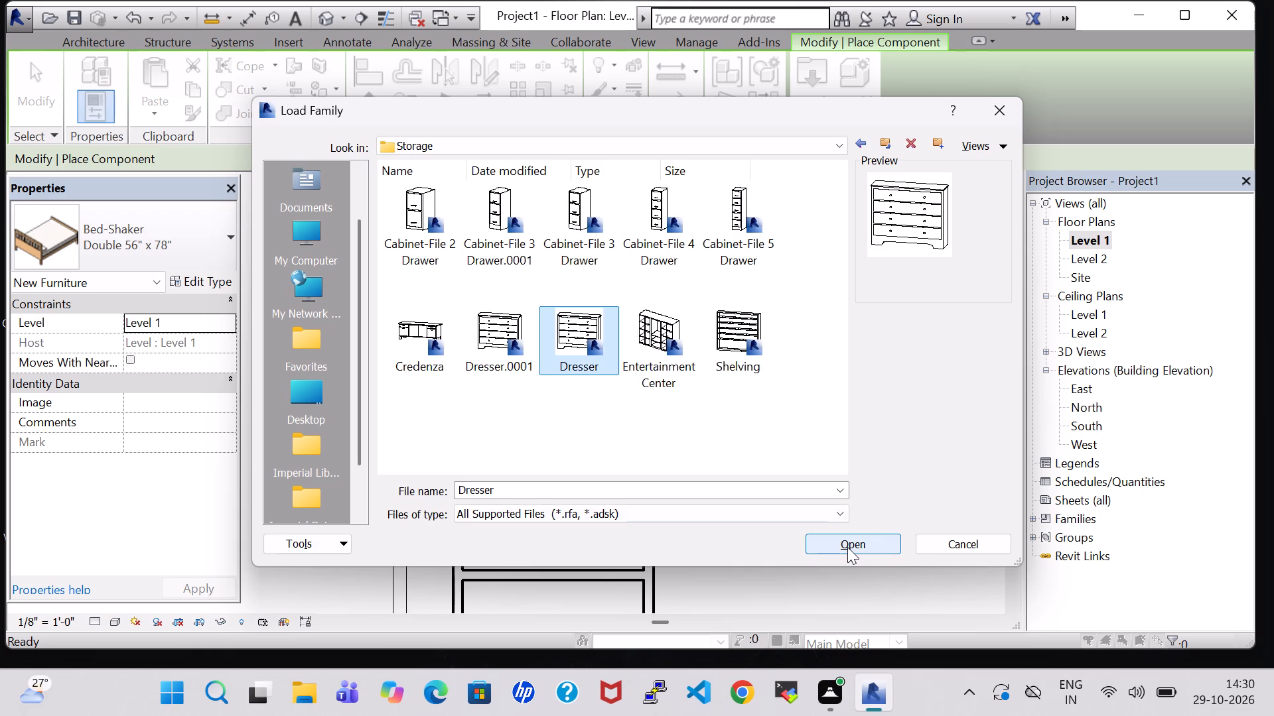
left_click(847, 547)
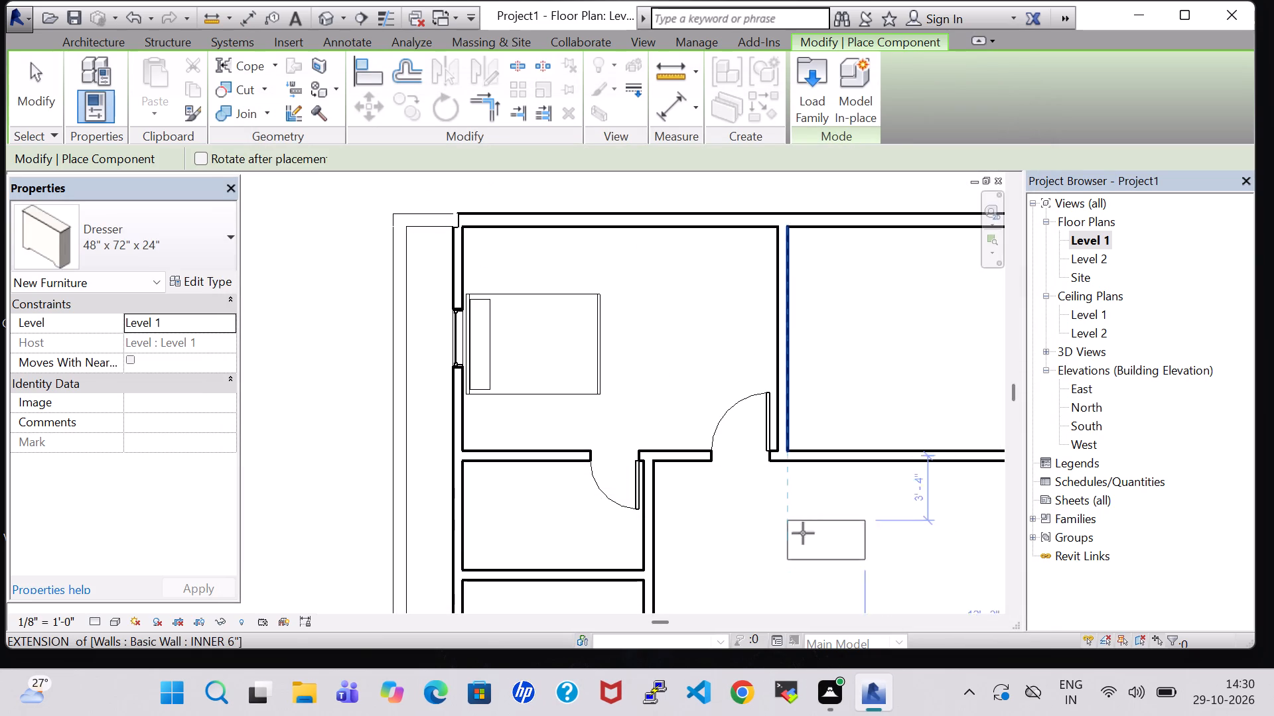
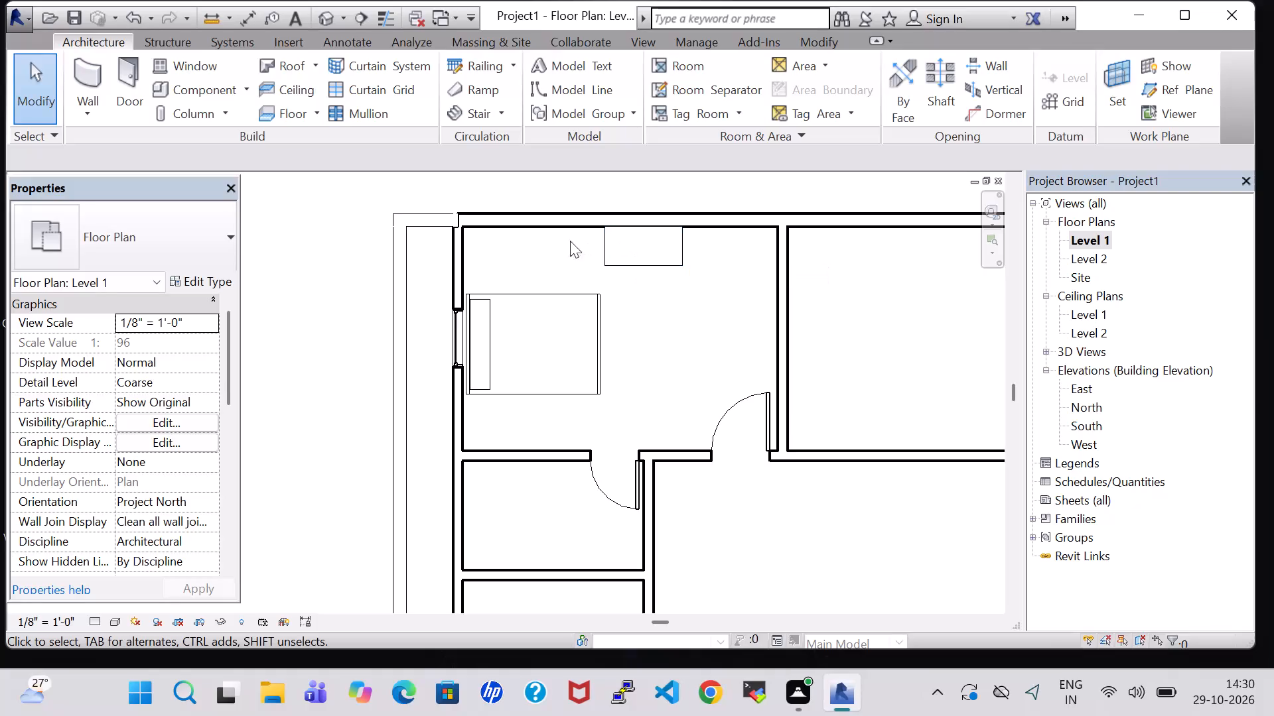
Load the Table-Coffee family from the Furniture library's Tables folder and place a 24" x 24" x 24" one just south of the bed, by the west wall.
left_click(207, 93)
left_click(813, 77)
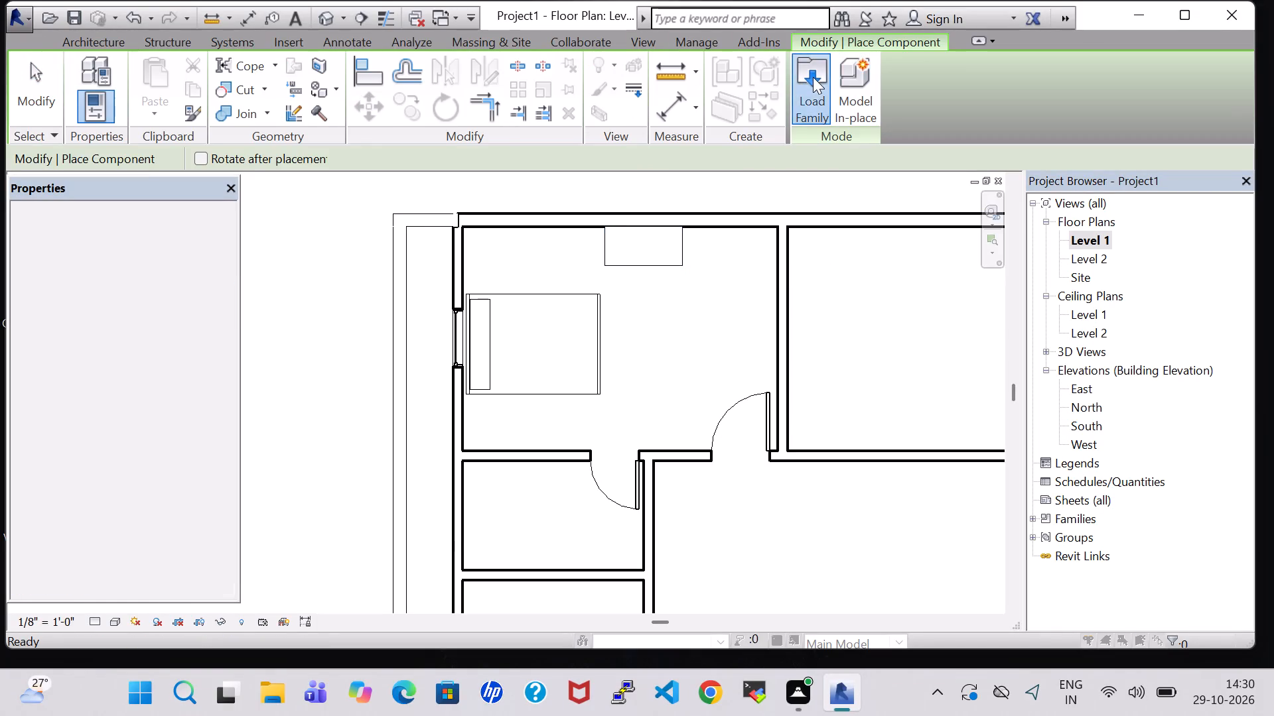
double_click(747, 452)
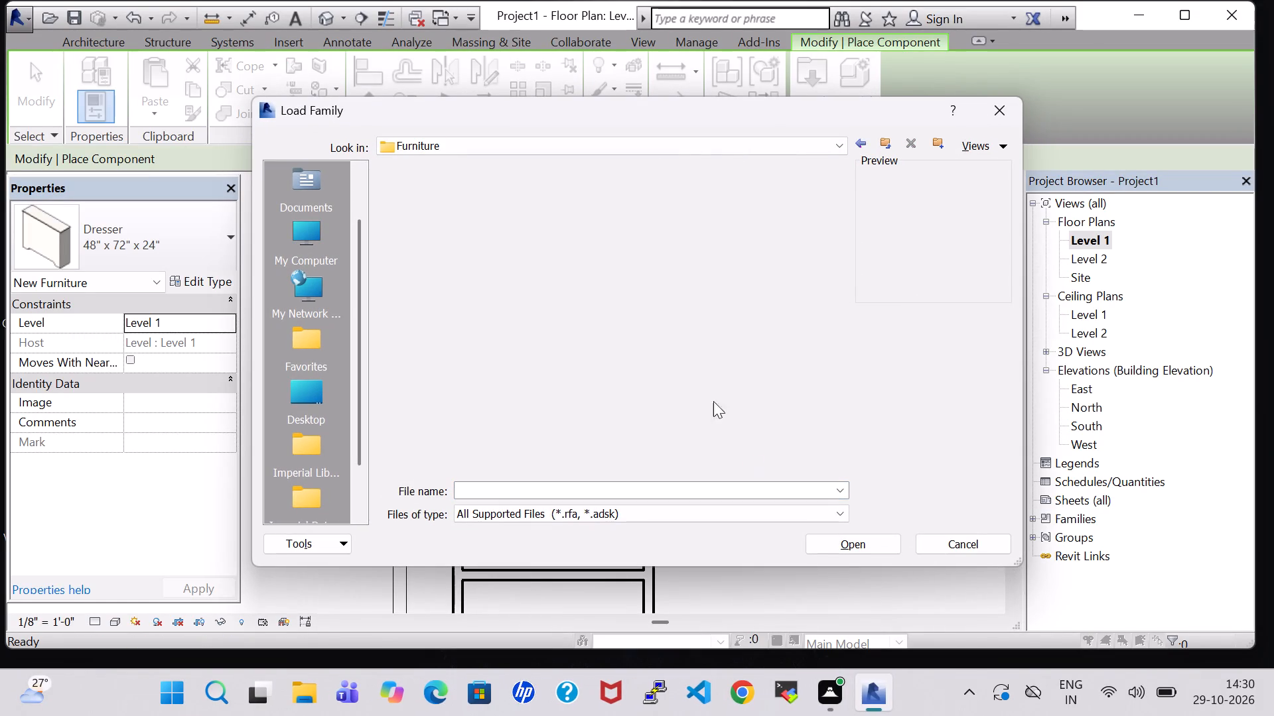
double_click(666, 227)
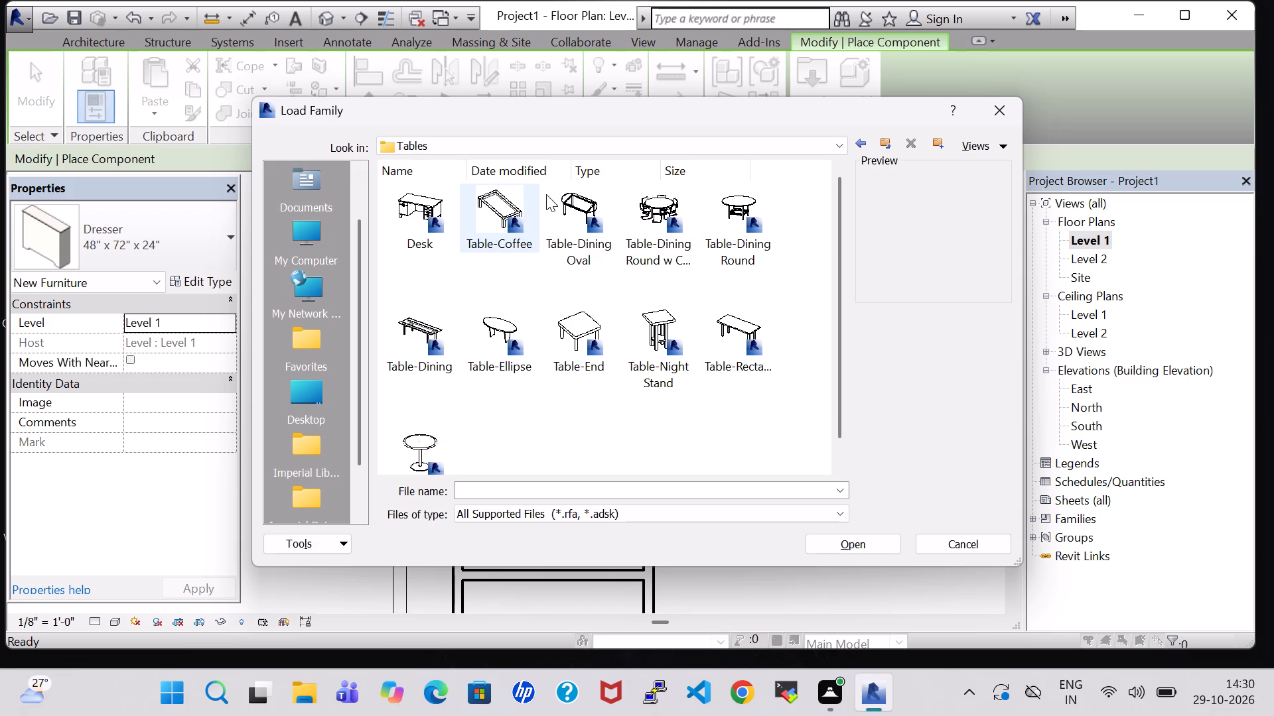
left_click(470, 200)
left_click(860, 540)
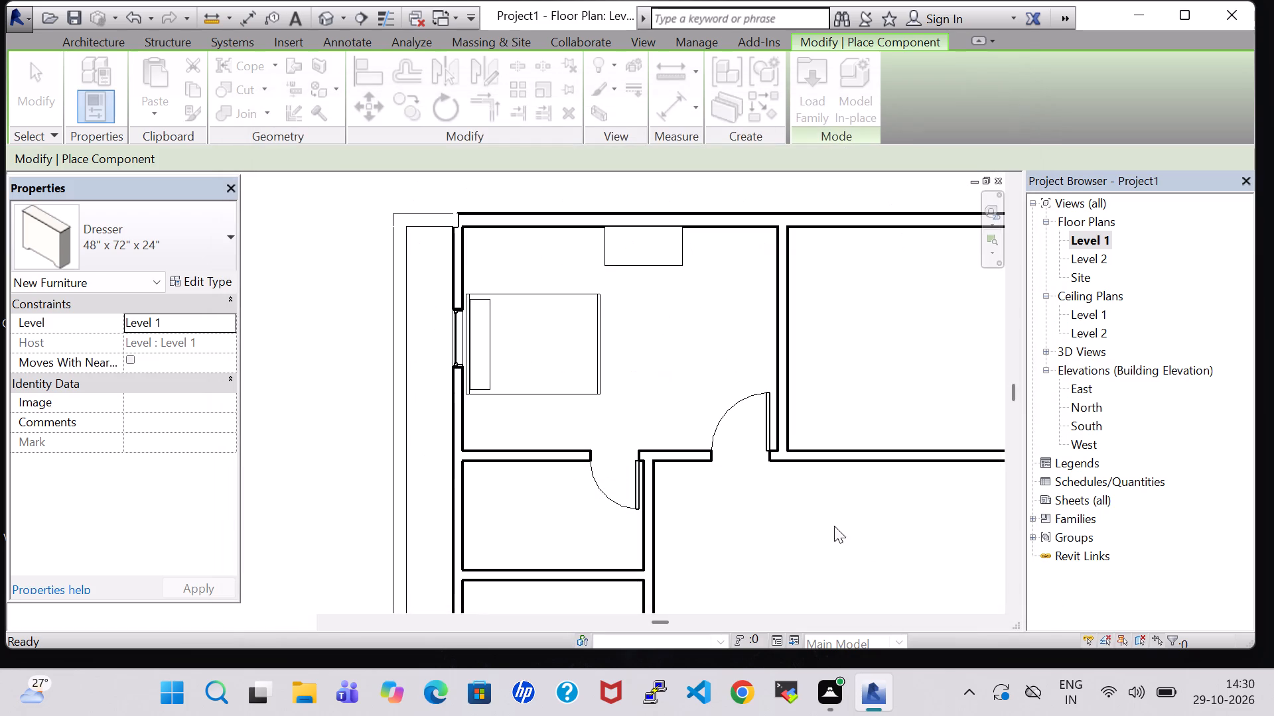
scroll(491, 418, "up", 3)
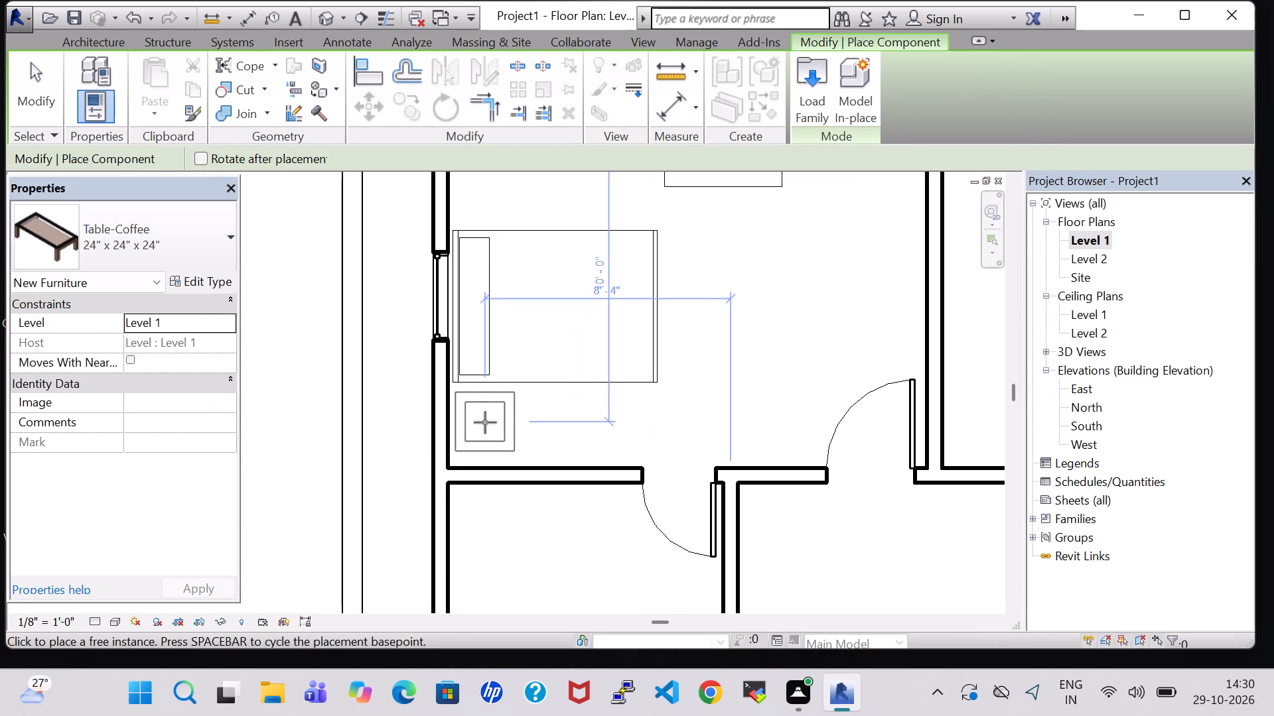
left_click(485, 422)
key("Escape")
key("Escape")
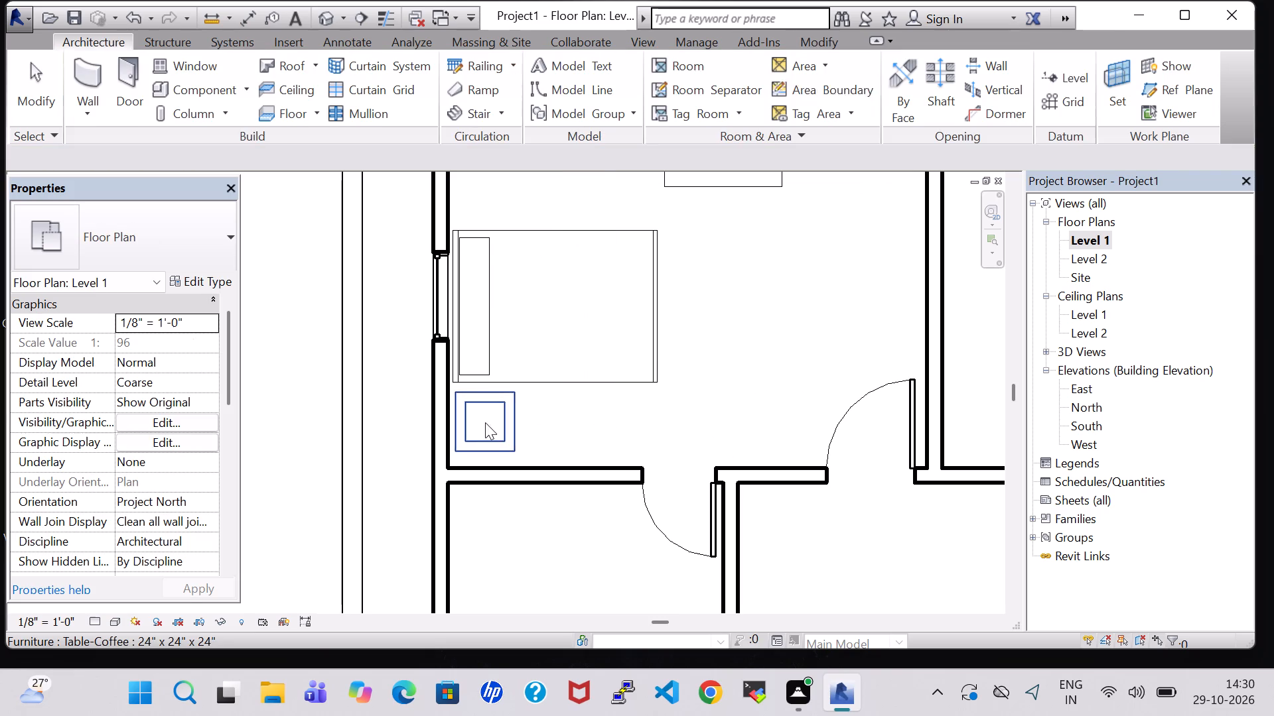
Load the Table-End family from the Furniture library's Tables folder and place a 24" x 24" one north of the bed, against the west wall.
left_click(200, 90)
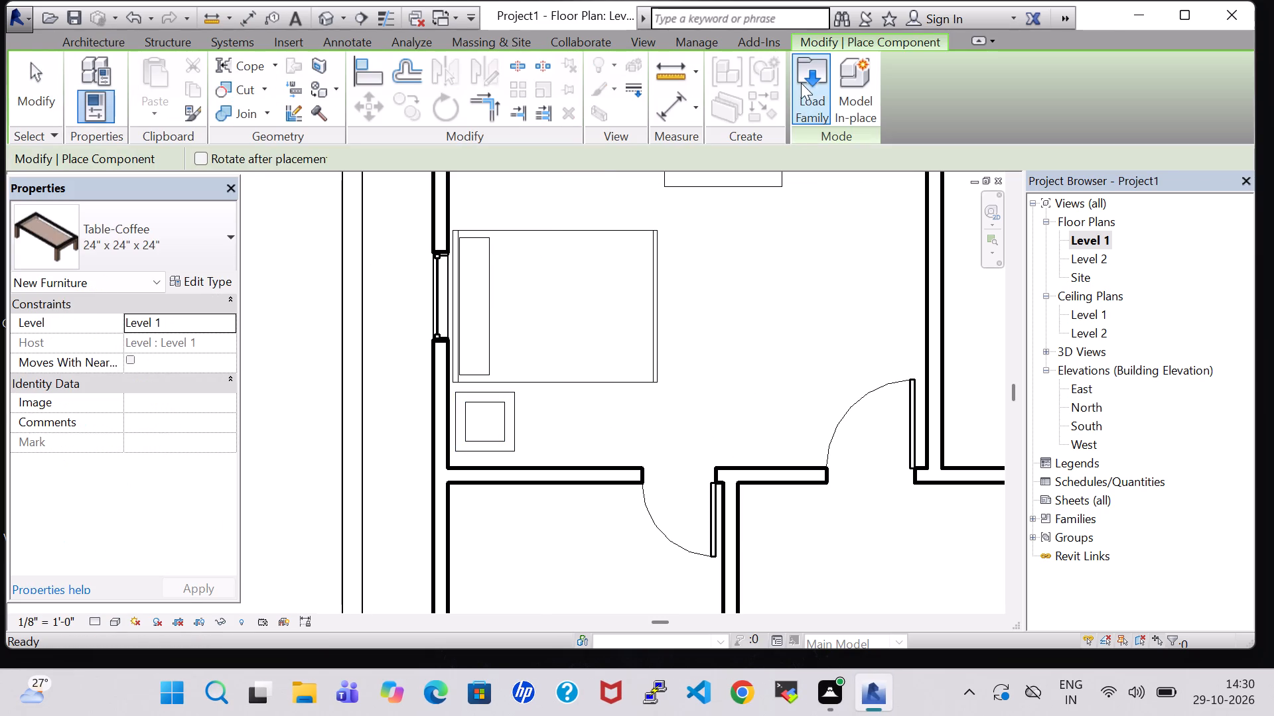
left_click(801, 83)
double_click(750, 439)
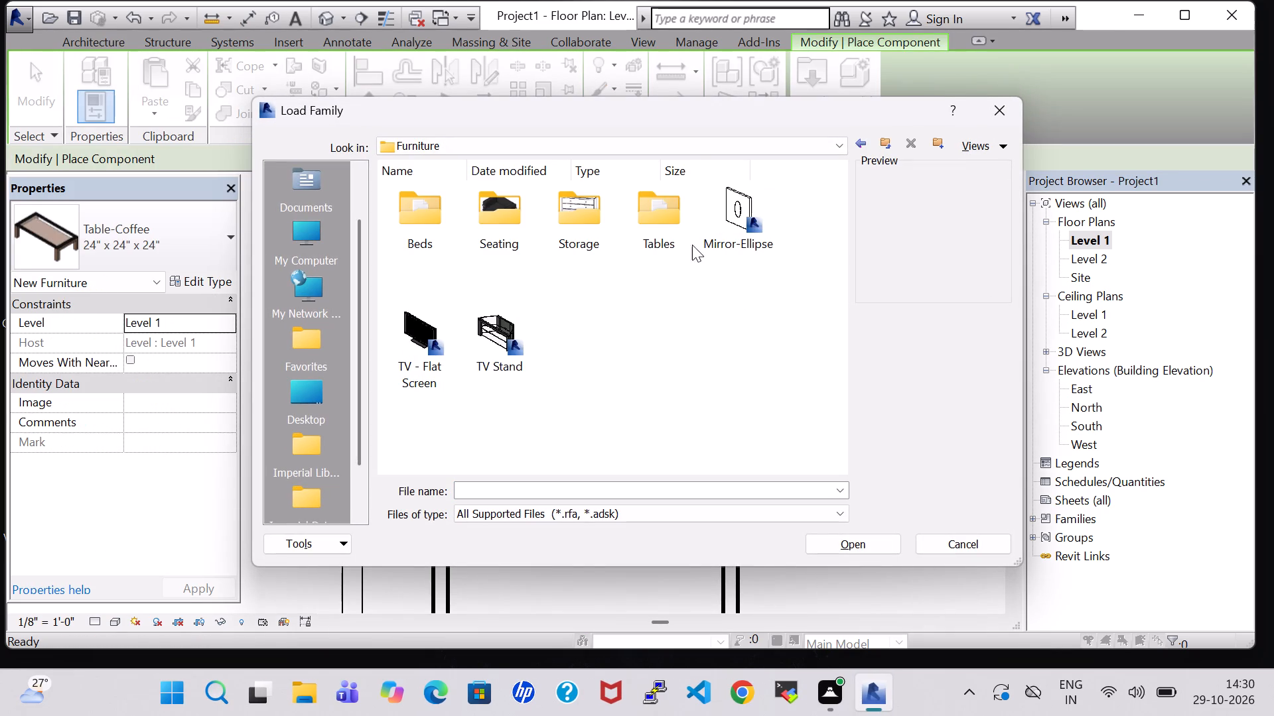
double_click(645, 237)
left_click(608, 333)
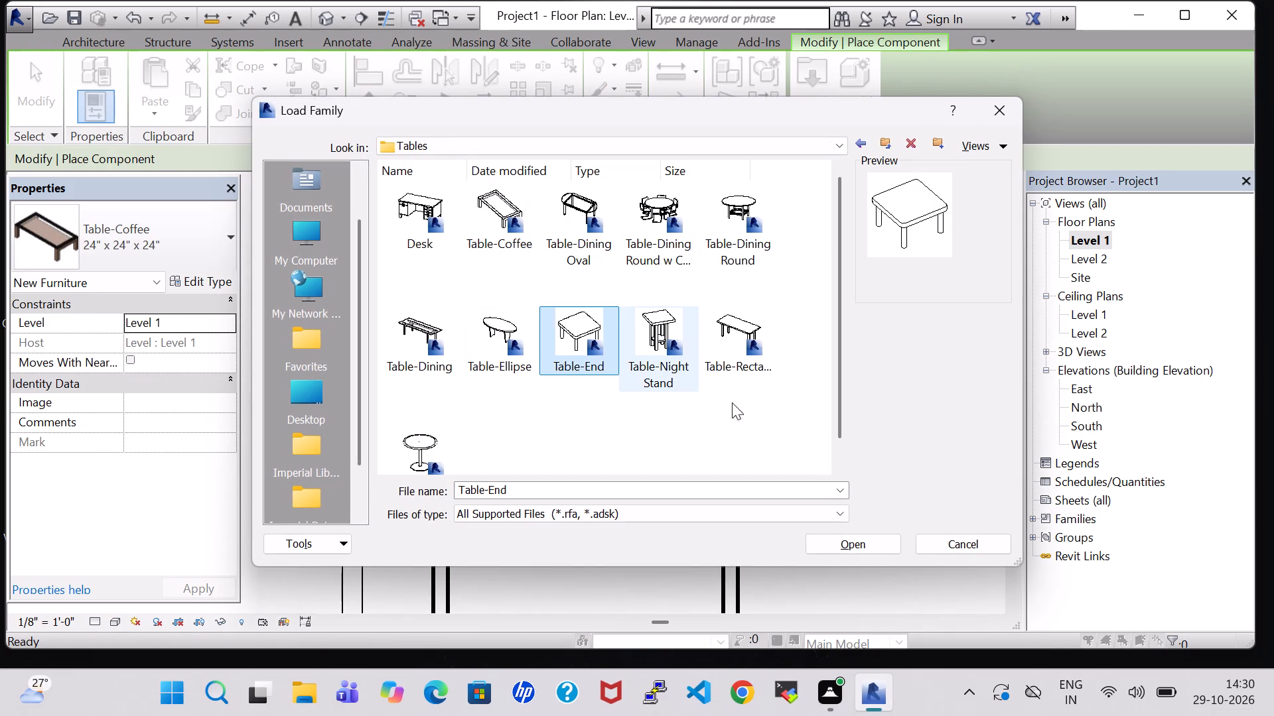
left_click(855, 538)
middle_click_drag(601, 233, 638, 408)
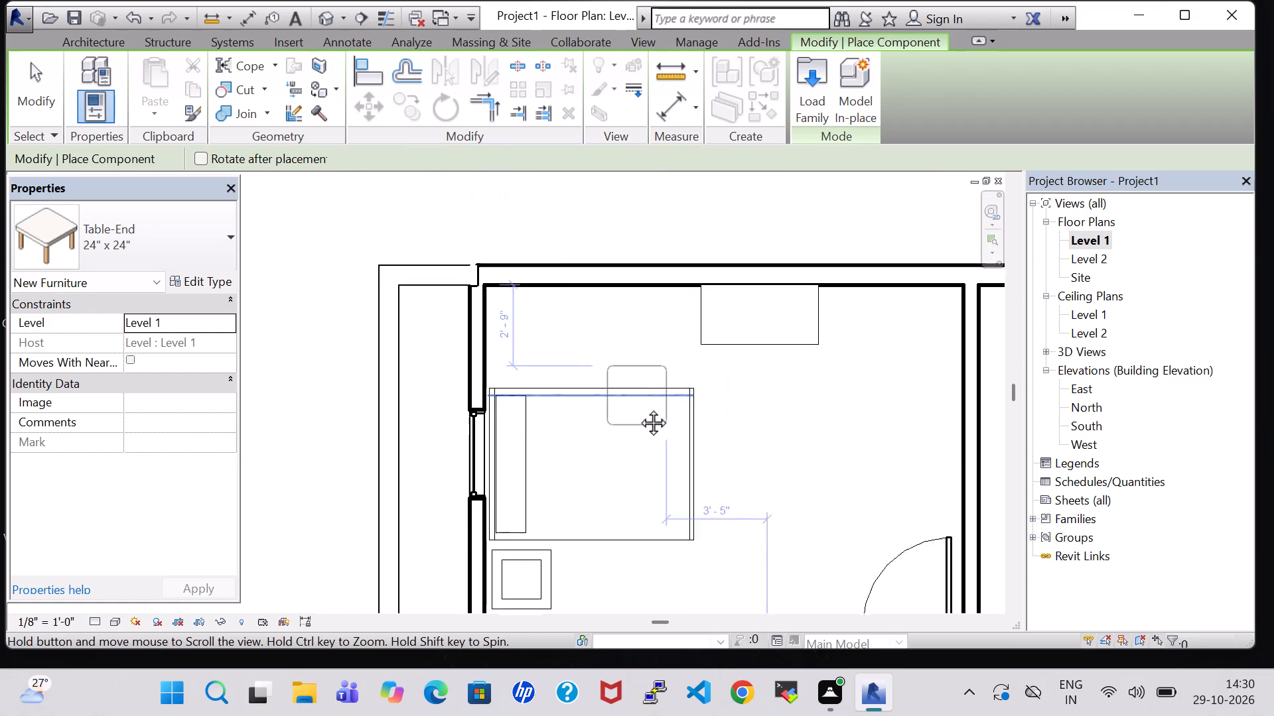
middle_click_drag(638, 408, 638, 409)
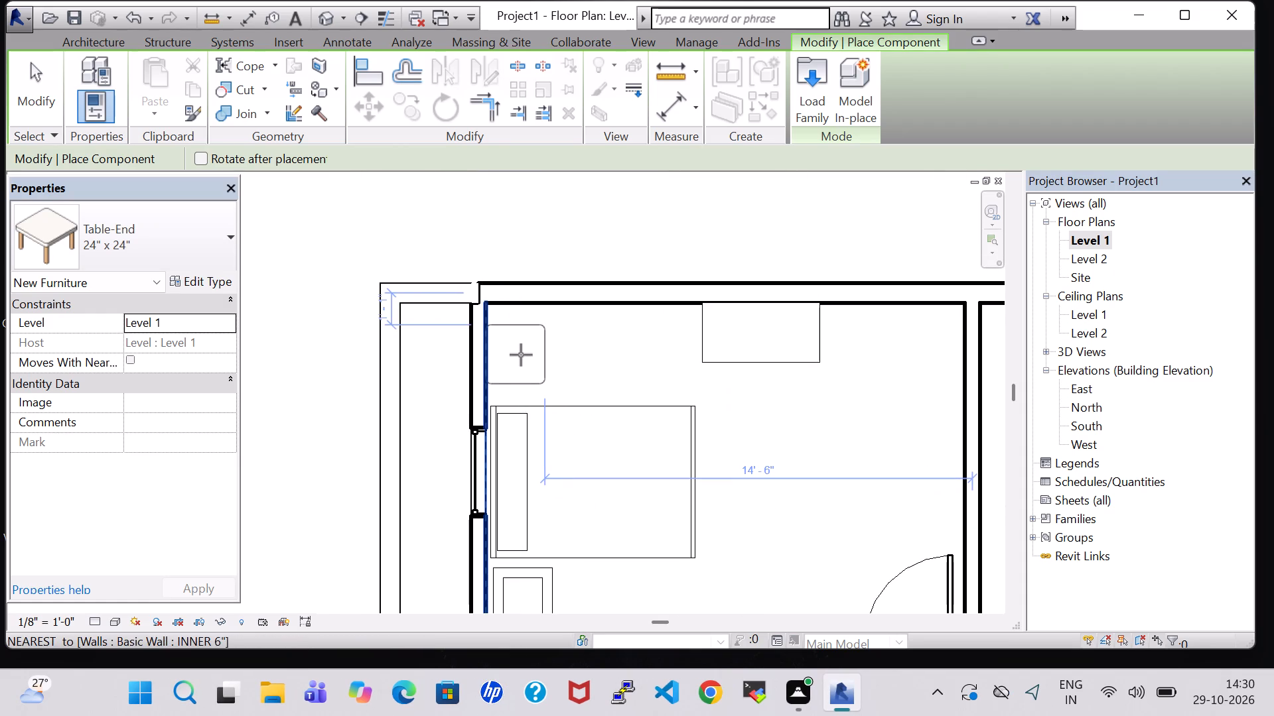
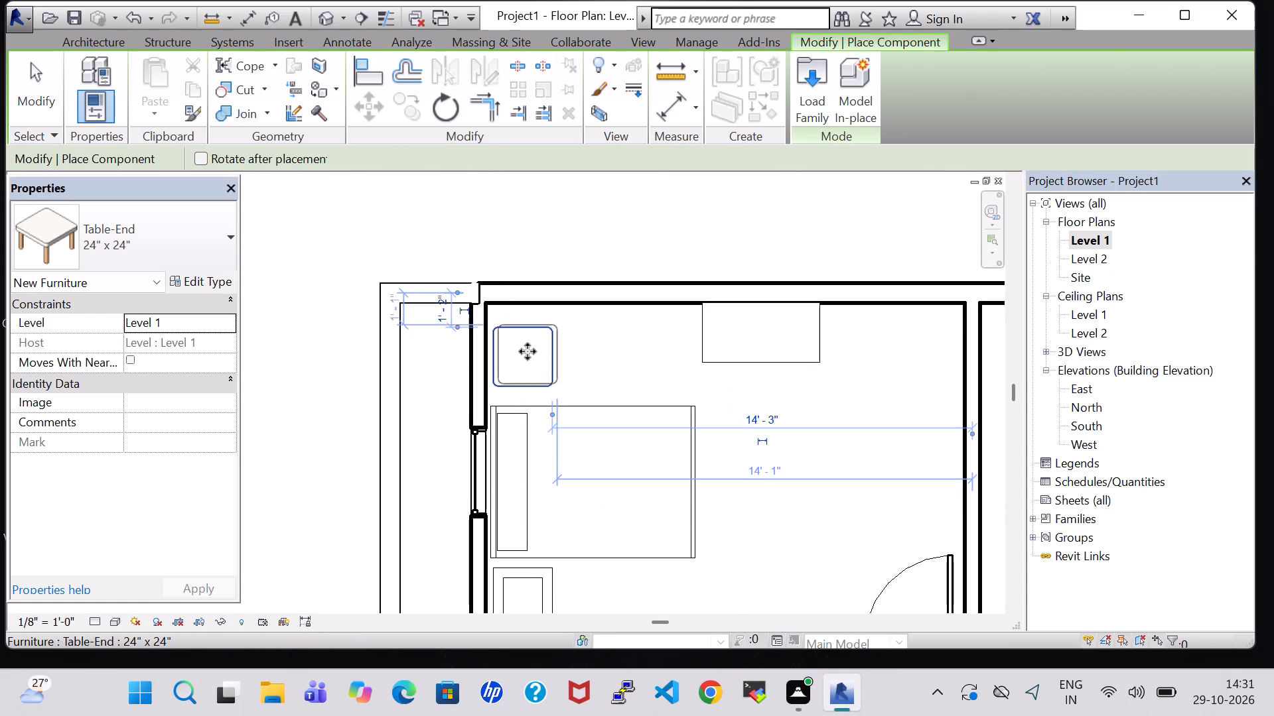
End the Table-End component placement, keeping the 24" x 24" table north of the bed.
key("Escape")
key("Escape")
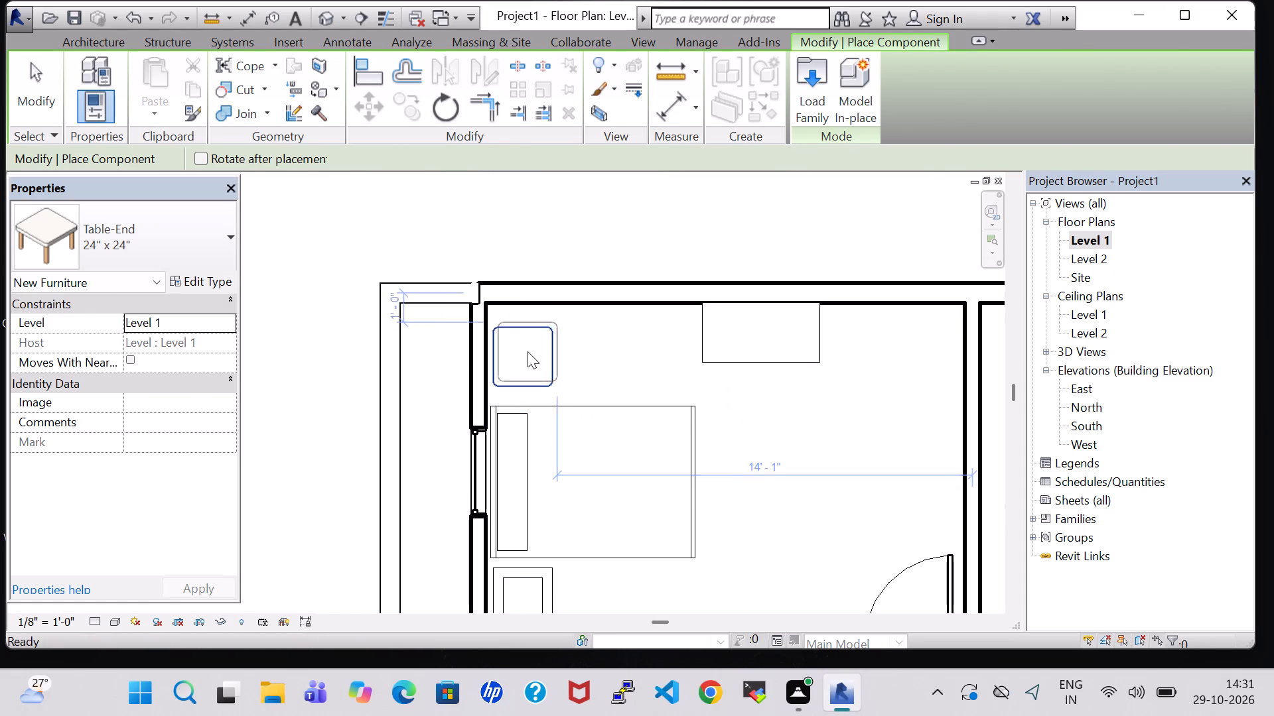
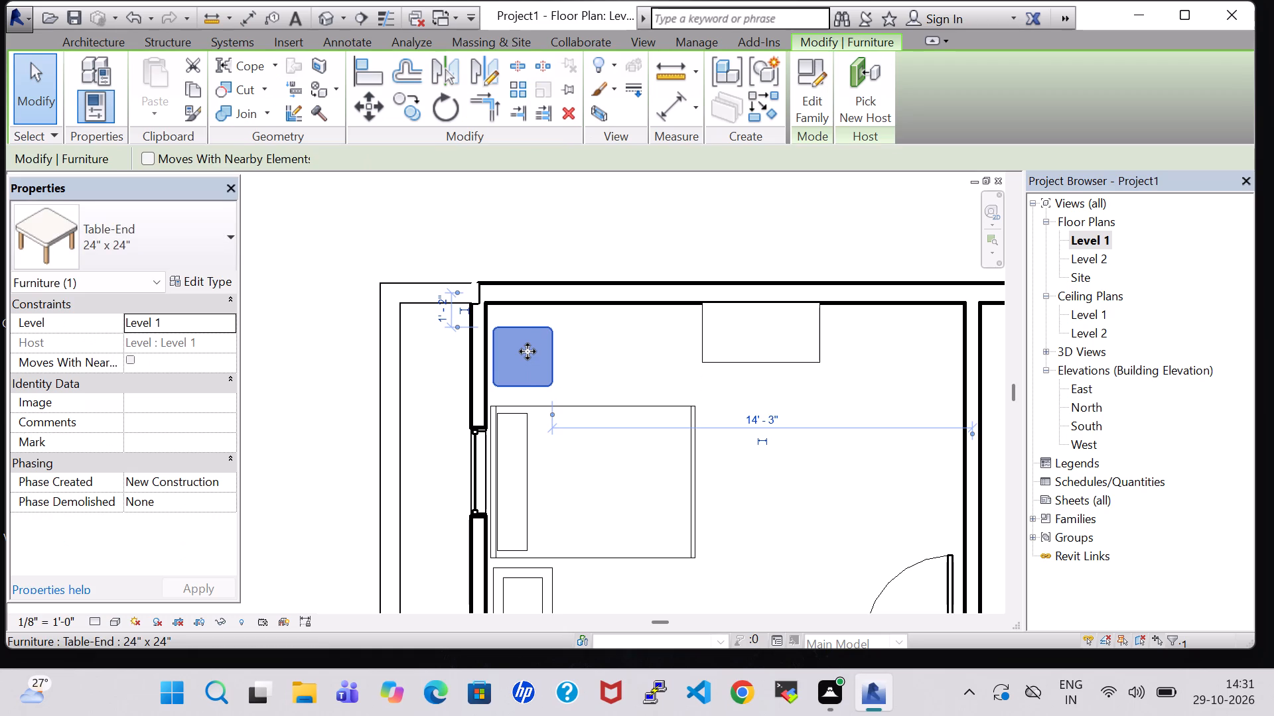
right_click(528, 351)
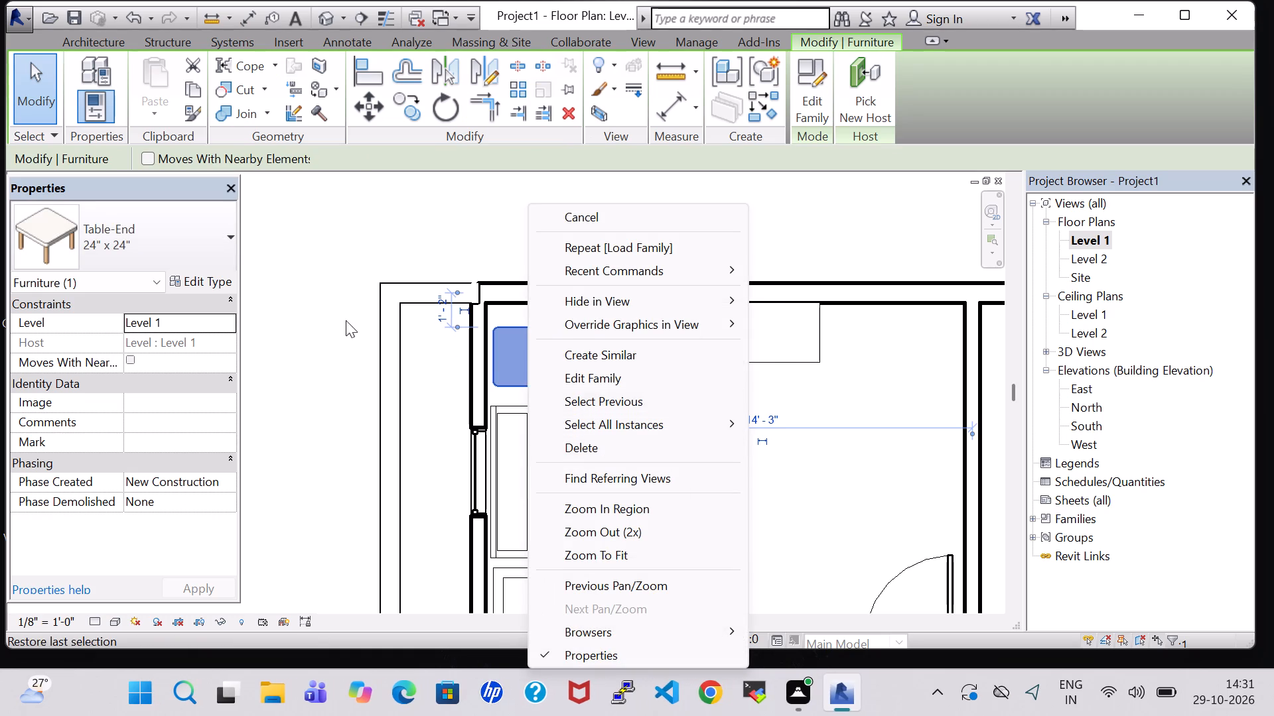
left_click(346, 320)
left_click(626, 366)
Set the Height type parameter of the 24" x 24" Table-End north of the bed to 2' 0".
left_click(538, 335)
left_click(529, 328)
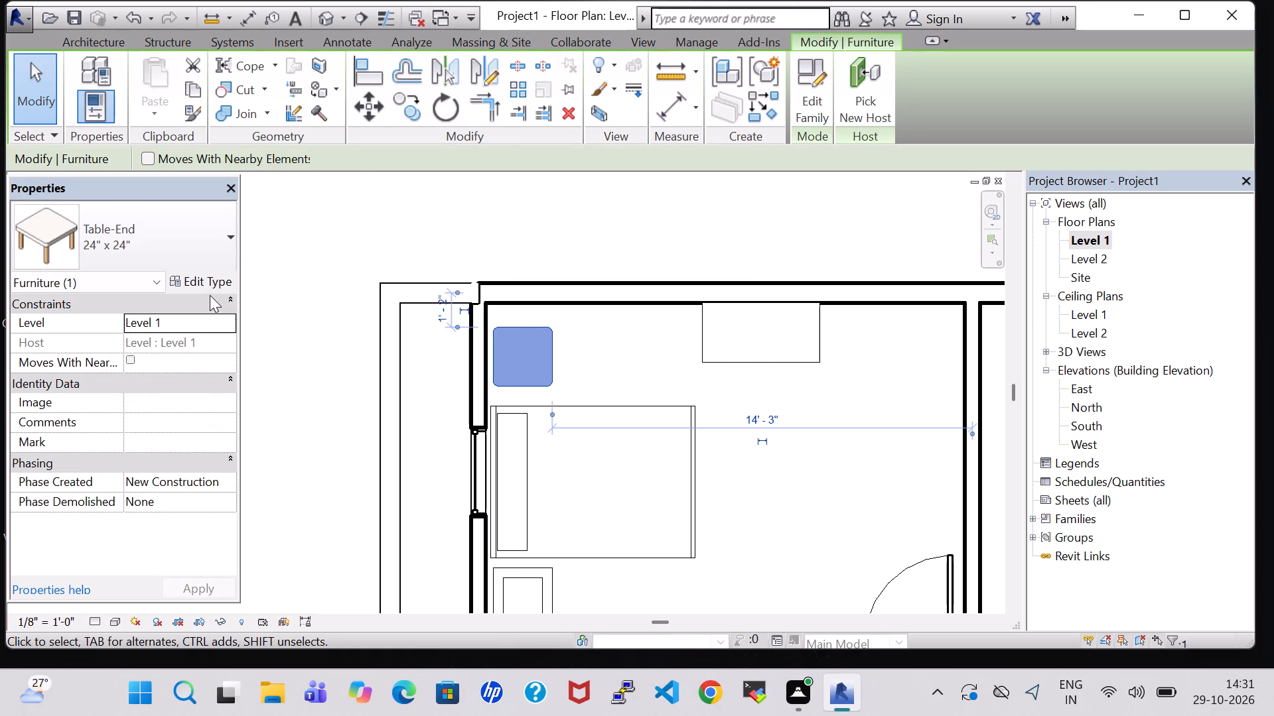
left_click(206, 284)
left_click(462, 342)
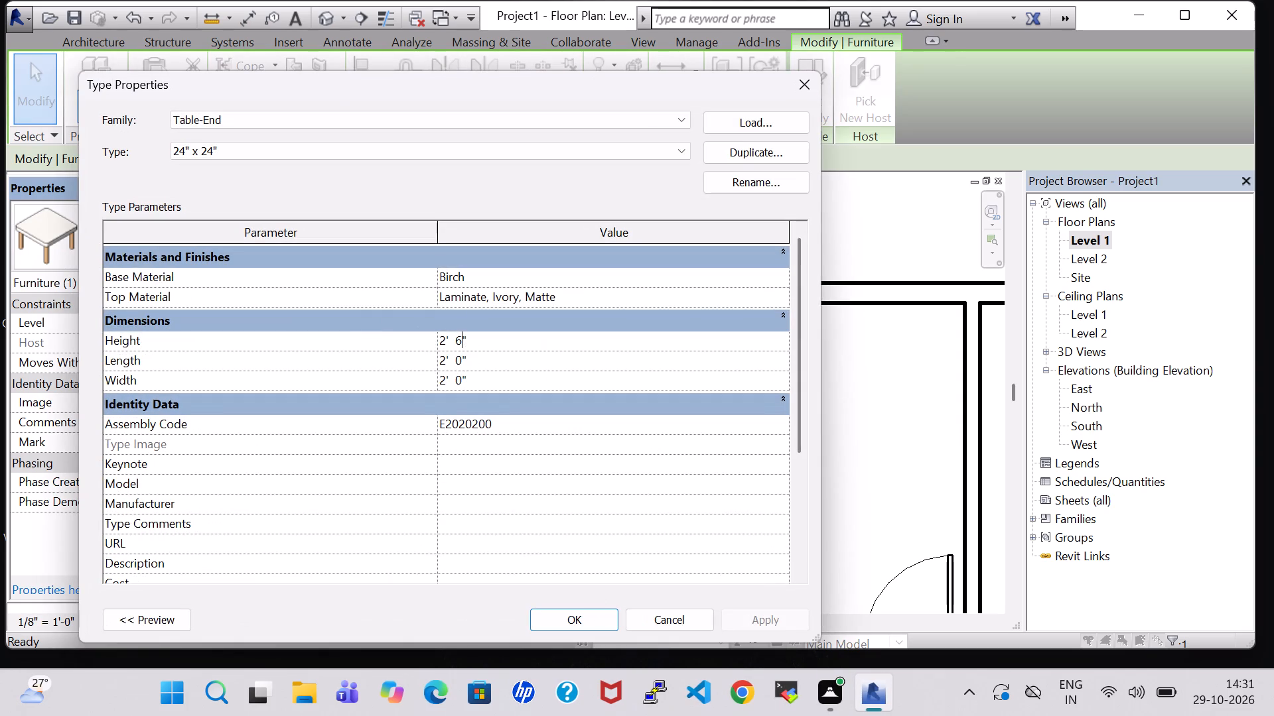
key("BackSpace")
key("0")
left_click(563, 617)
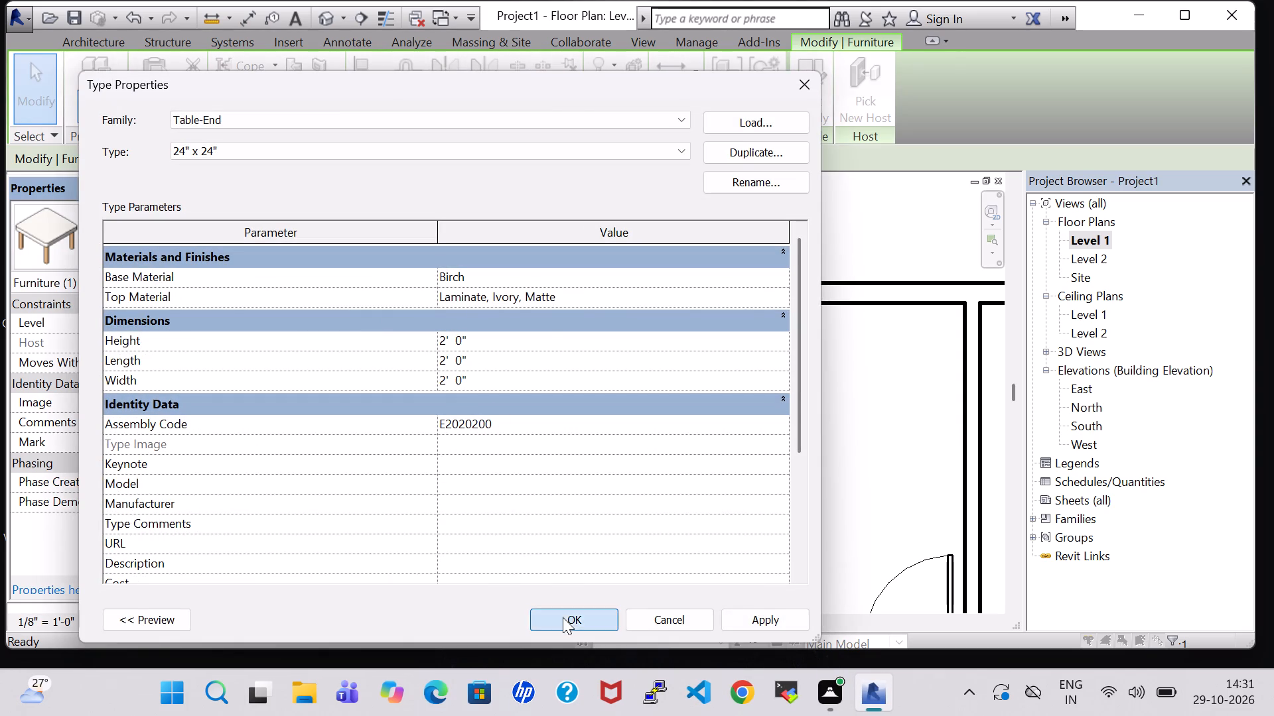
left_click(610, 366)
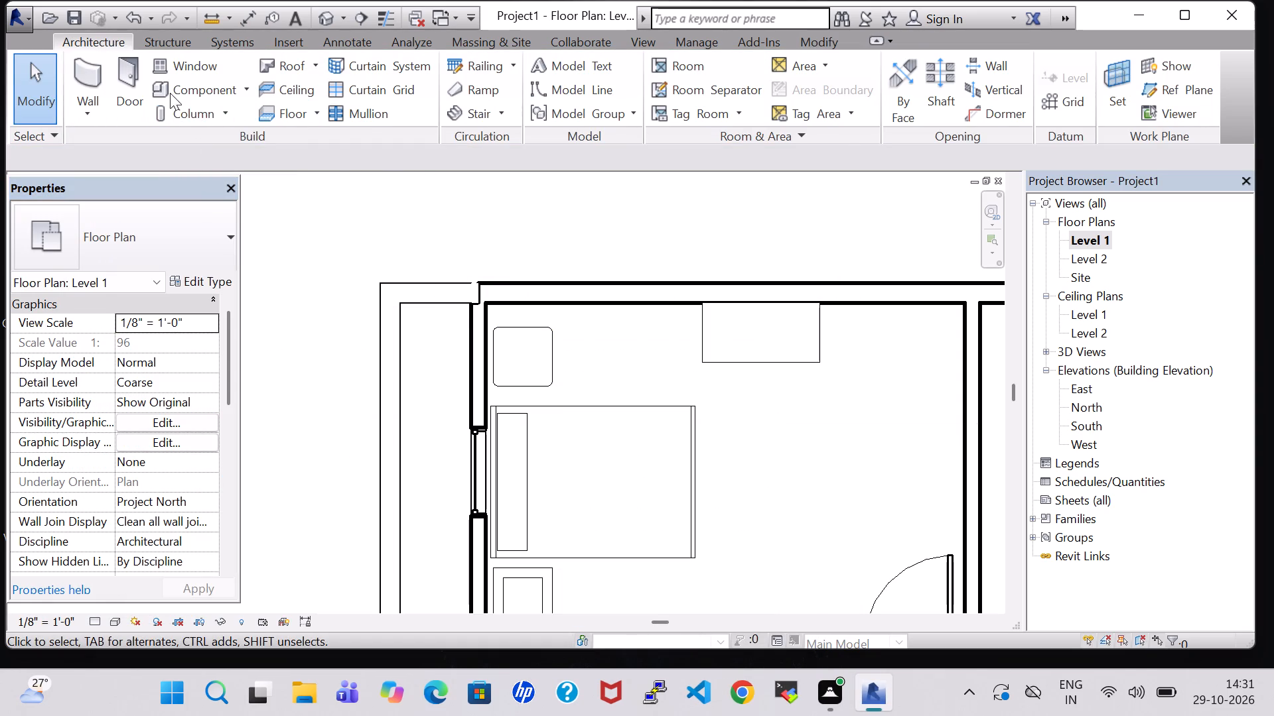
Load the RPC Plant - Tropical family from the Planting folder of the US Imperial library for component placement.
left_click(178, 90)
left_click(800, 86)
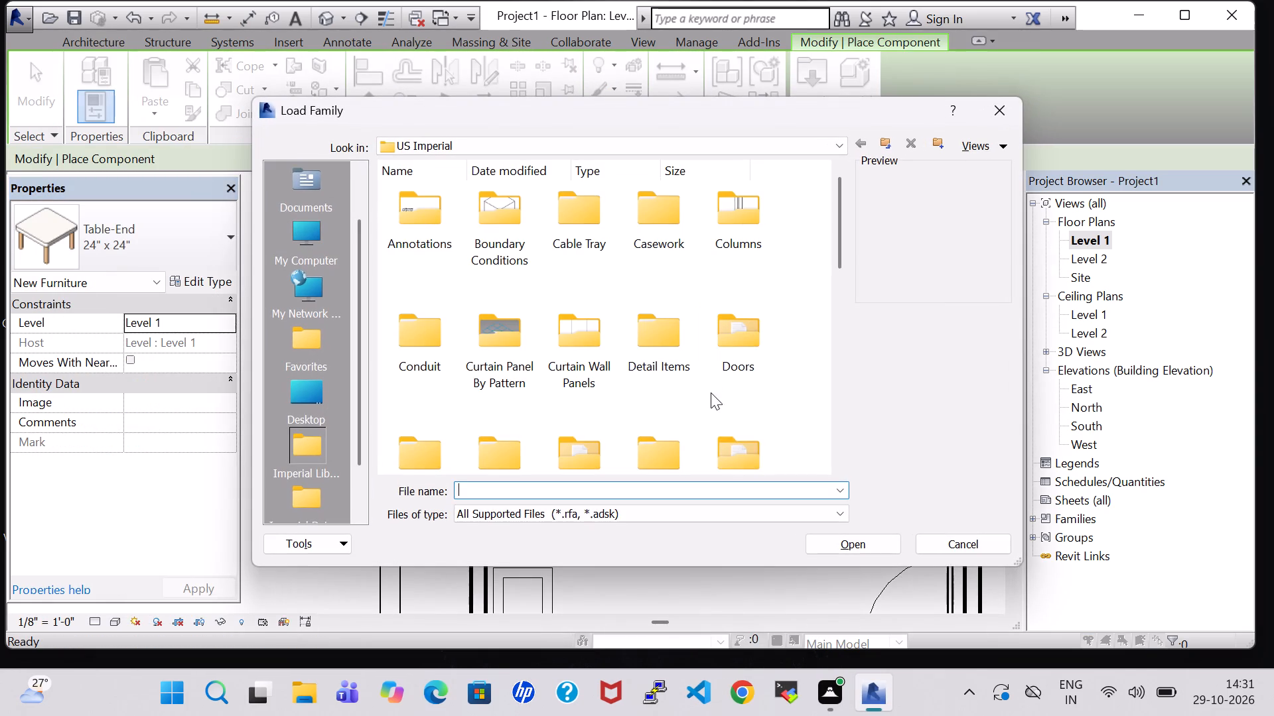
left_click(731, 434)
key("p")
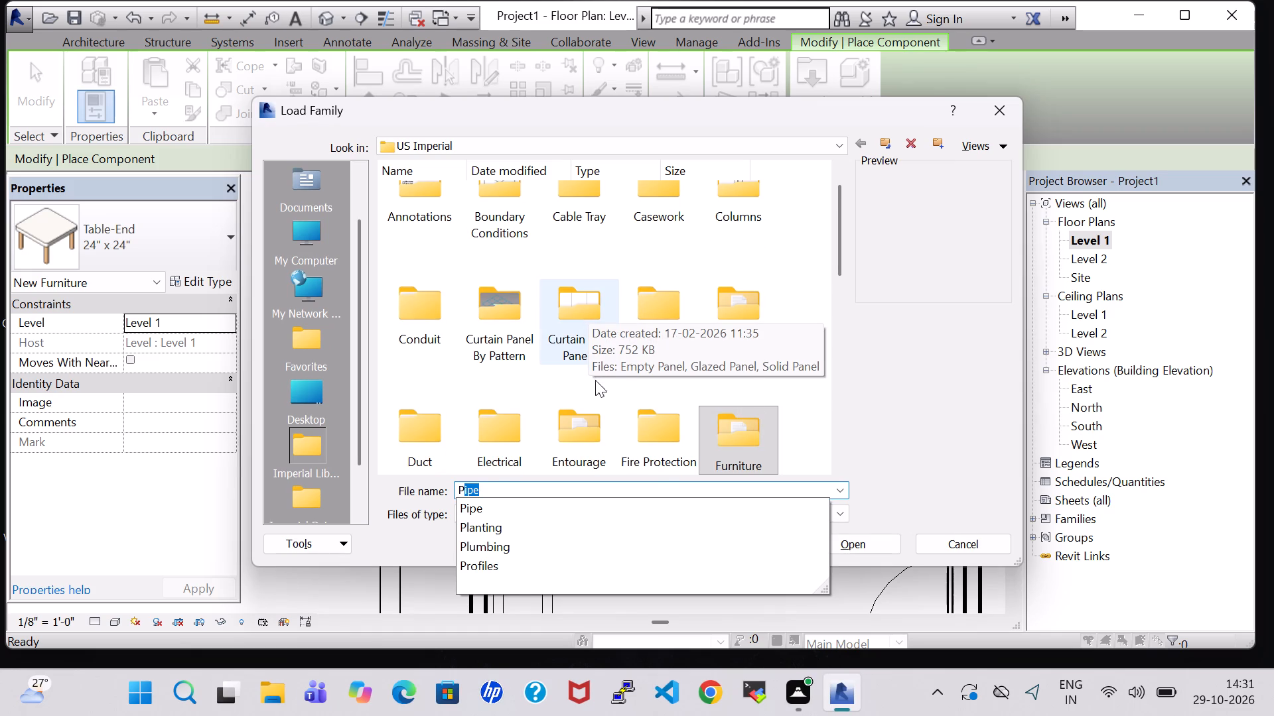
key("BackSpace")
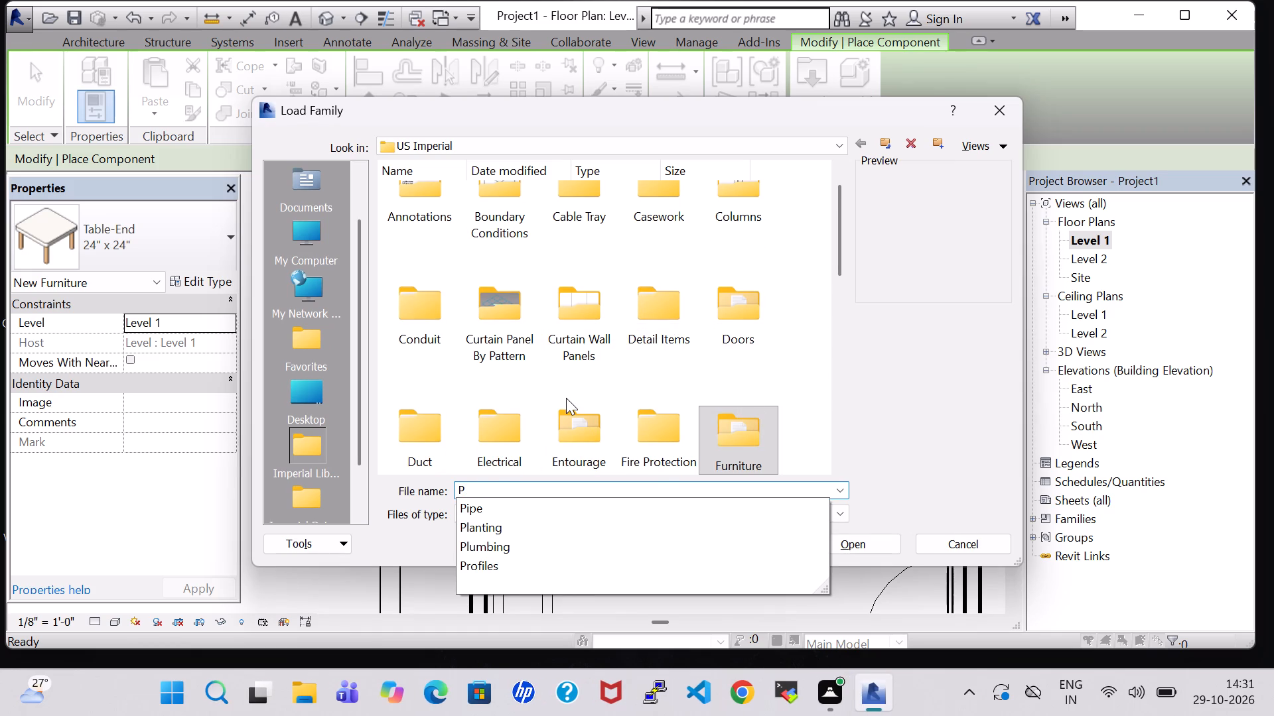
left_click(569, 529)
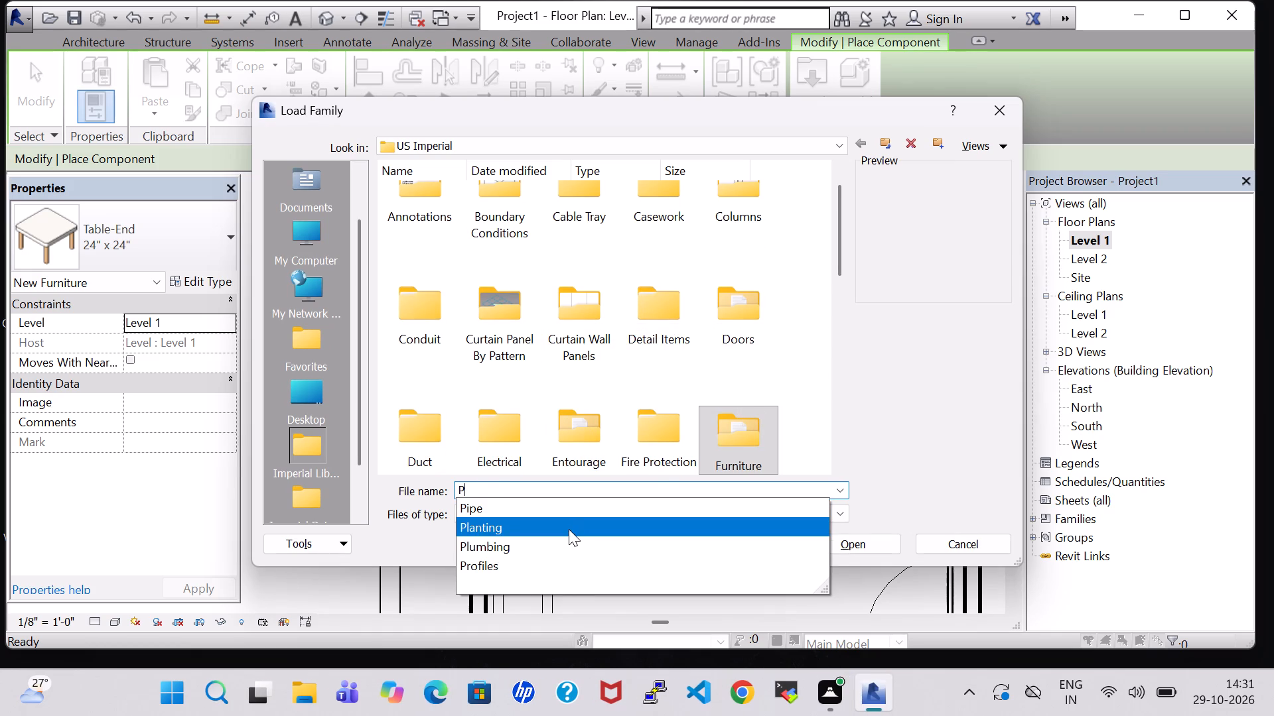
left_click(771, 357)
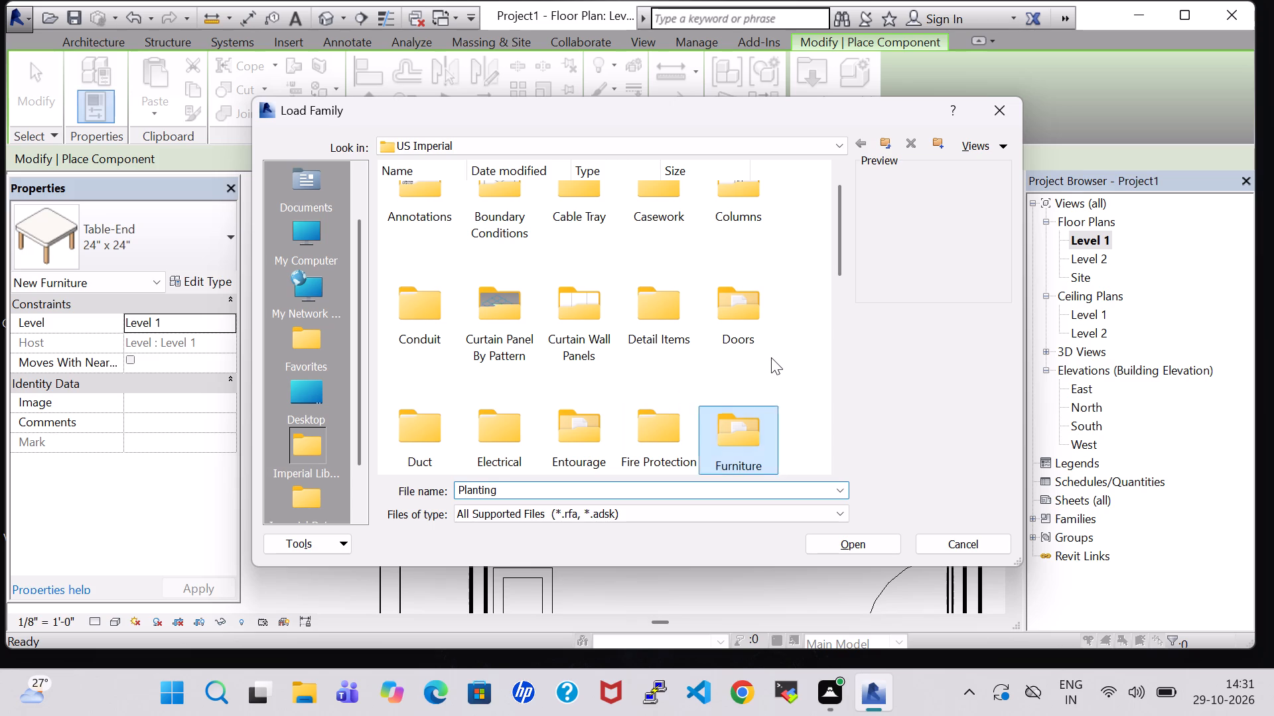
scroll(772, 357, "down", 2)
double_click(488, 315)
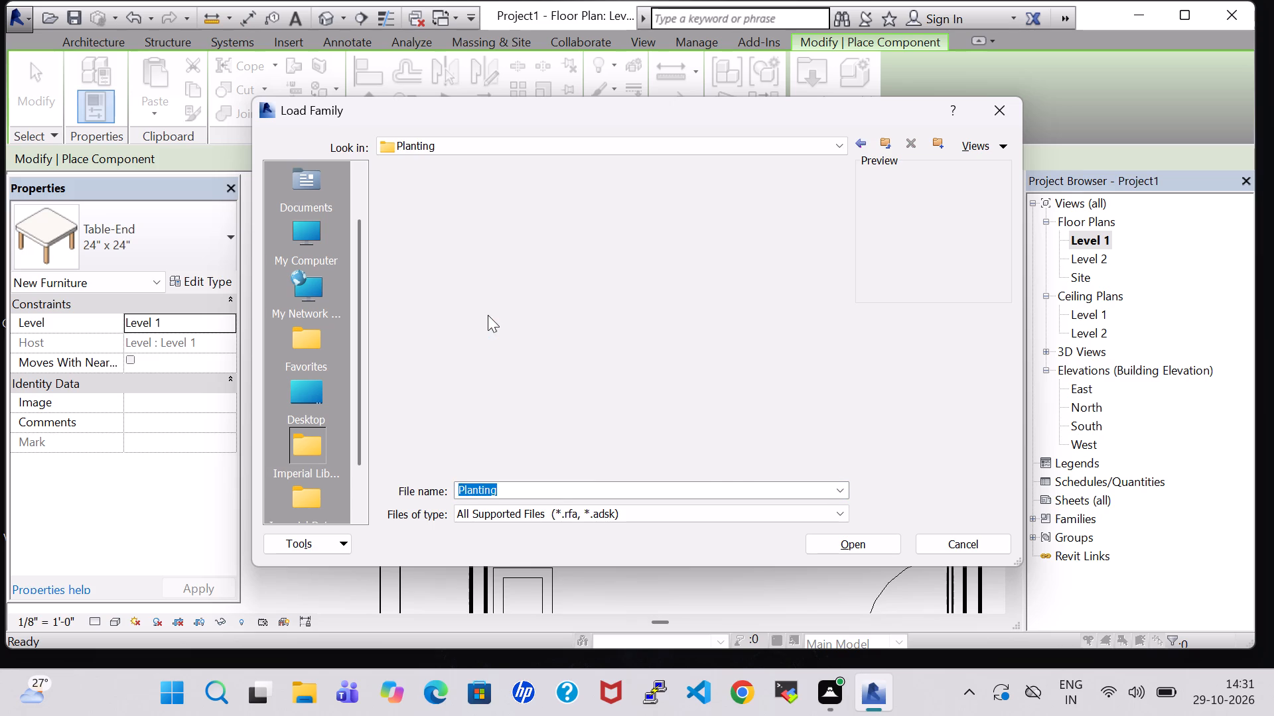
left_click(387, 222)
left_click(833, 549)
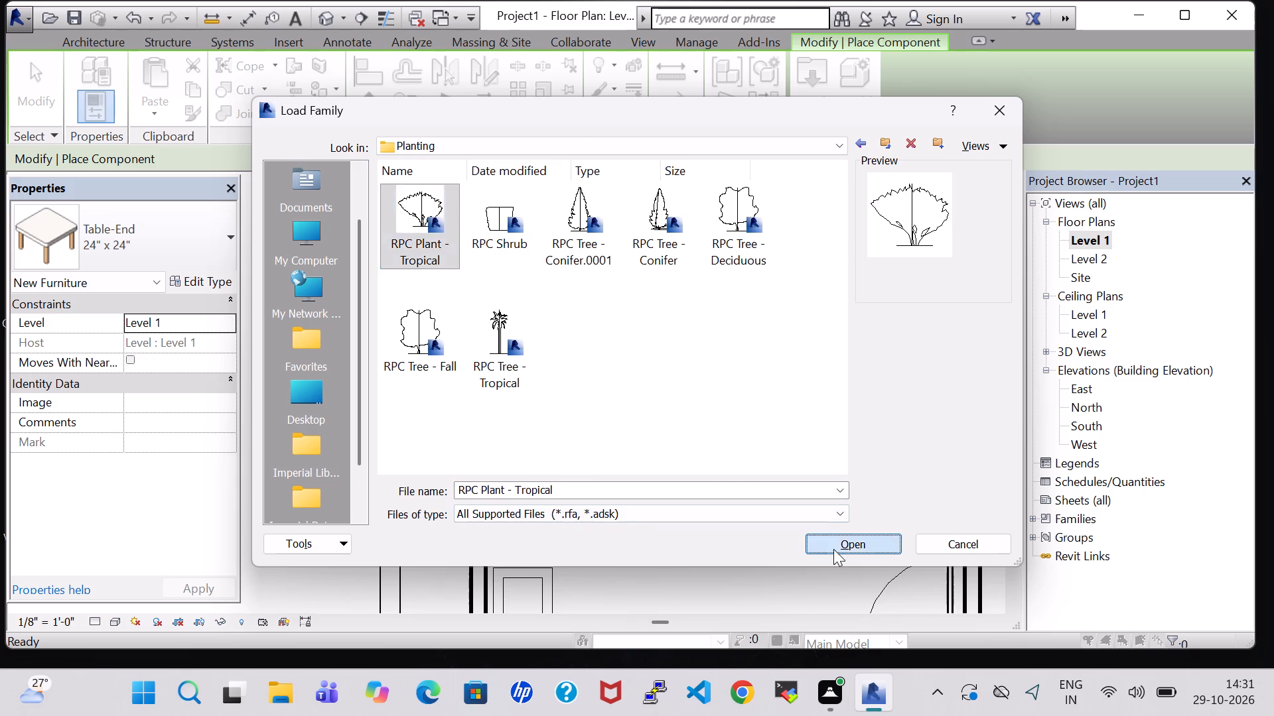
Place one Agave - 1.5' plant at the midpoint of the end table's east edge.
left_click(549, 360)
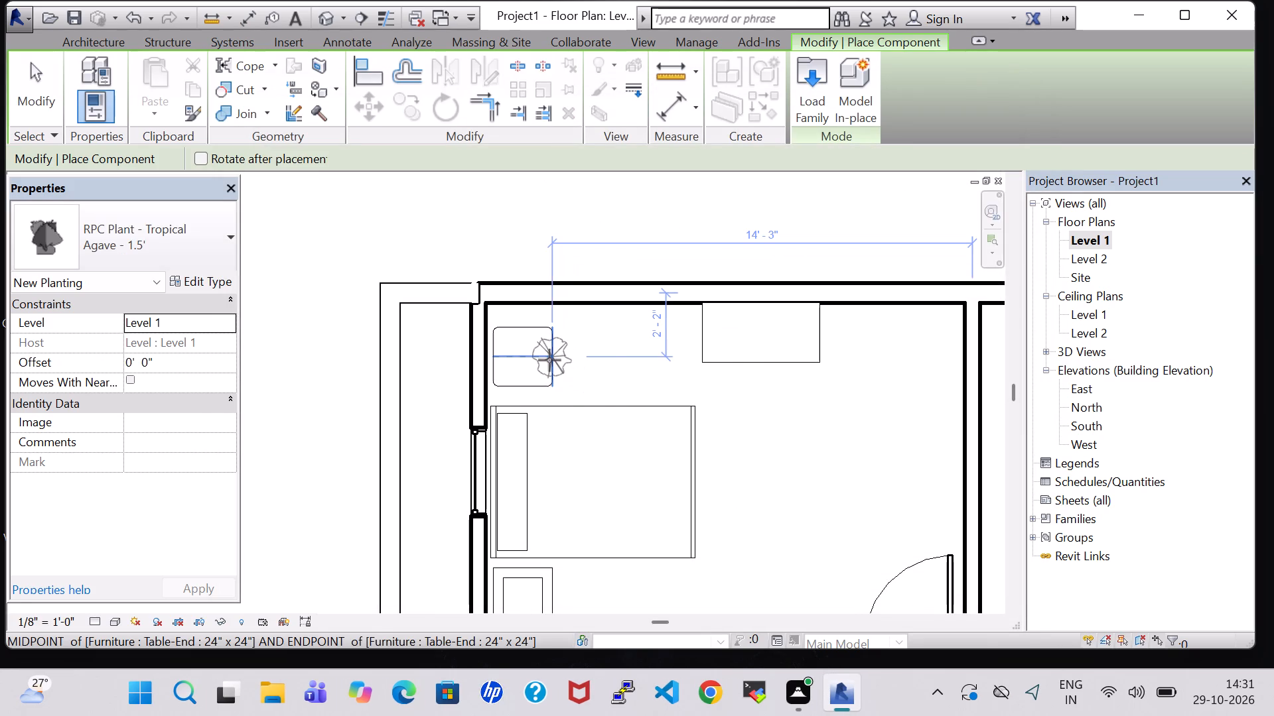
key("Escape")
key("Escape")
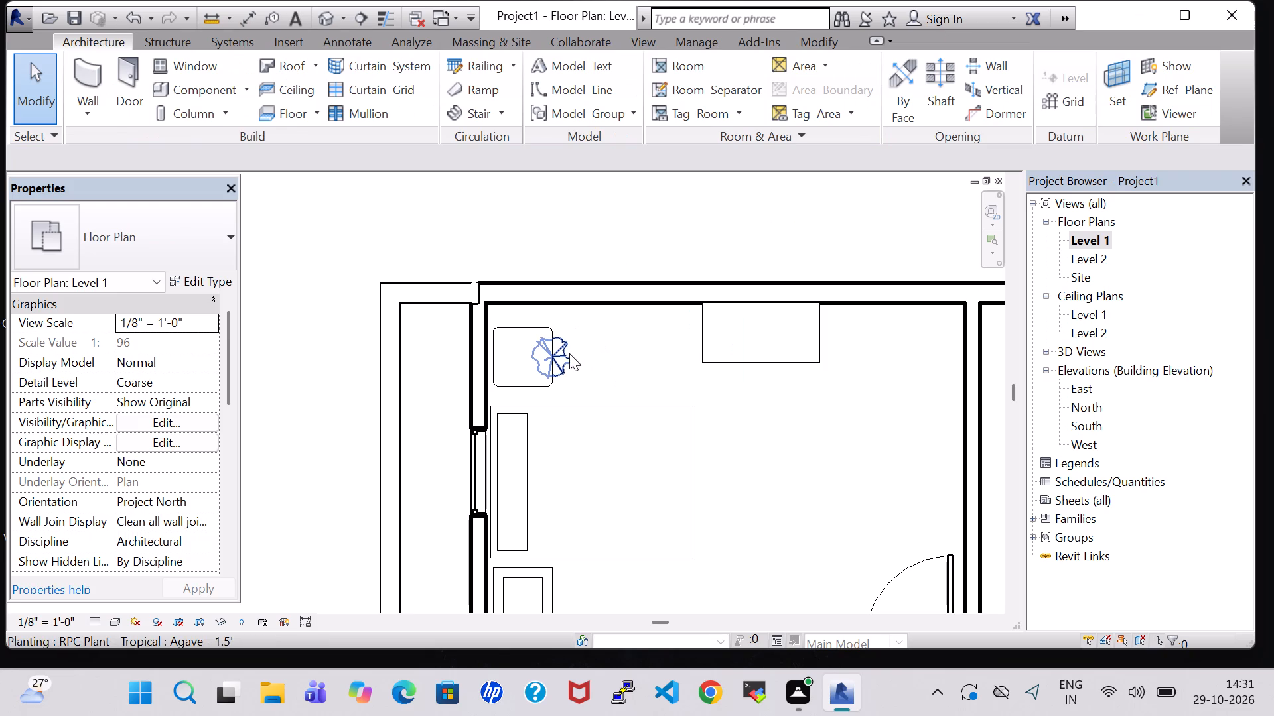
Open the Offset value of the agave plant beside the end table for editing.
left_click(569, 353)
left_click(135, 371)
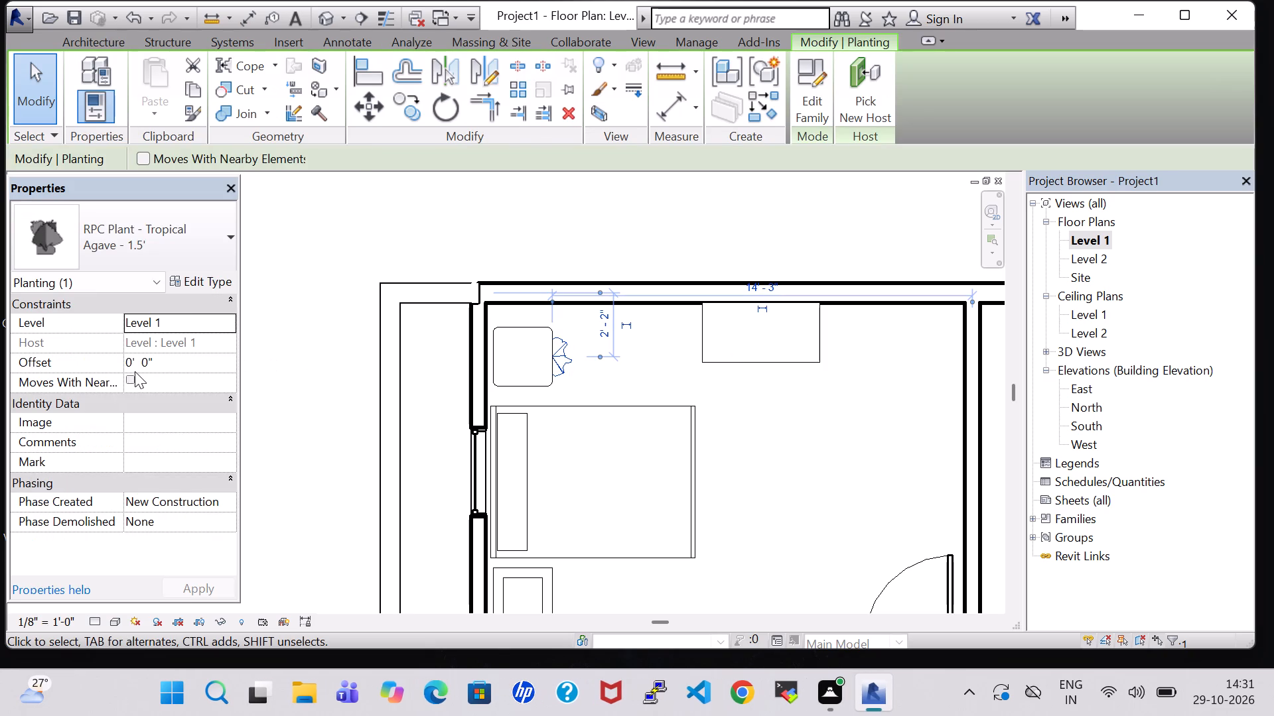
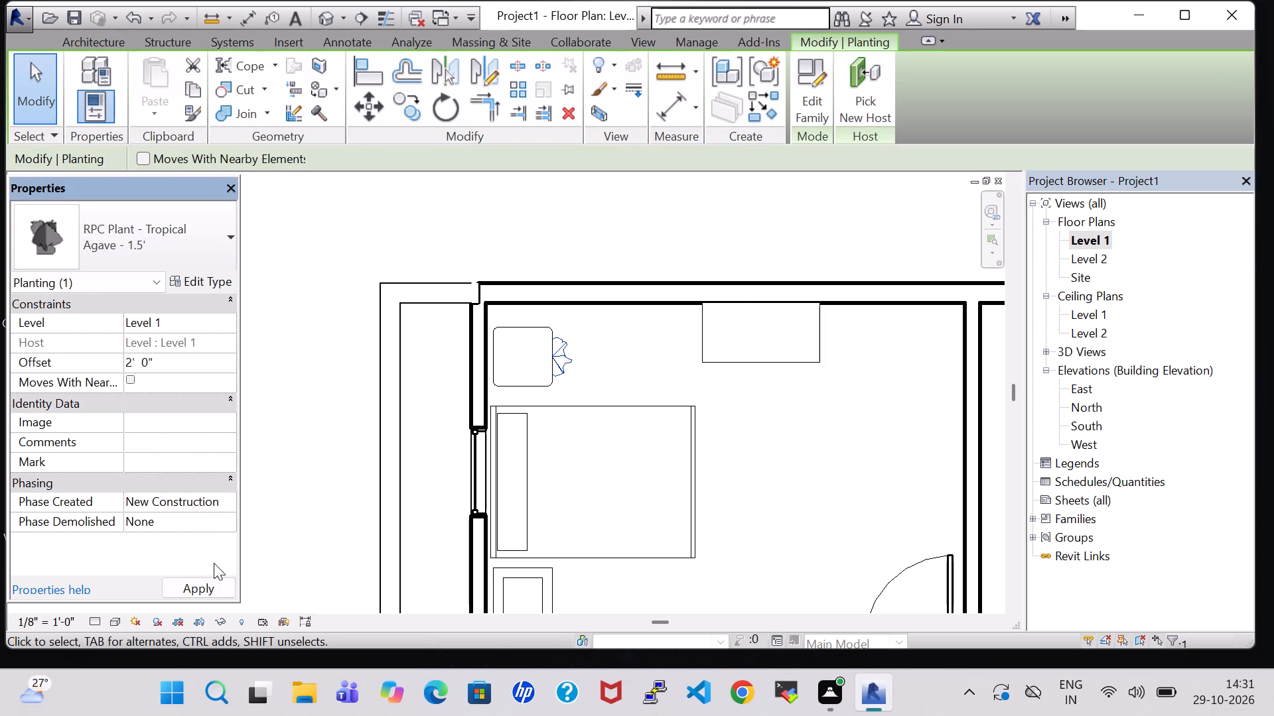
Apply the 2' 0" Offset to the agave plant beside the end table.
left_click(217, 591)
Nudge the agave plant west from the end table's east edge until it sits centred on the tabletop.
key("Left")
key("Left")
key("Left")
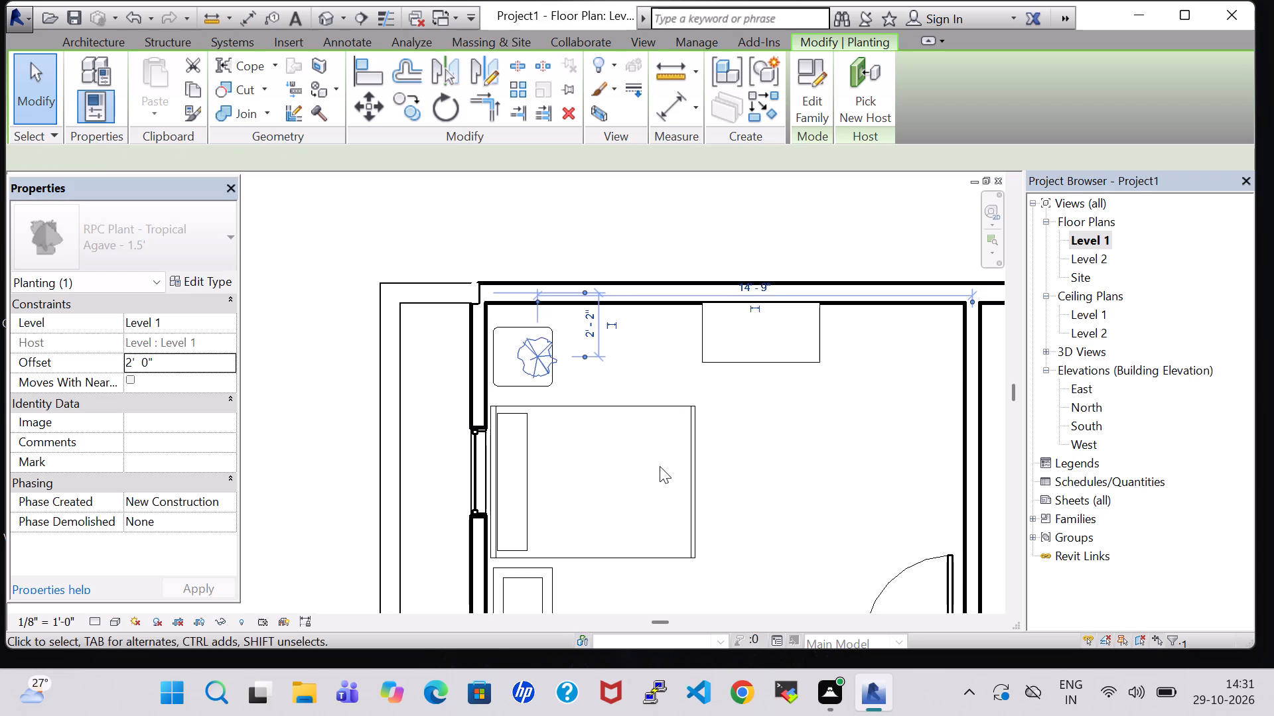
key("Left")
key("Left")
key("Left")
left_click(752, 453)
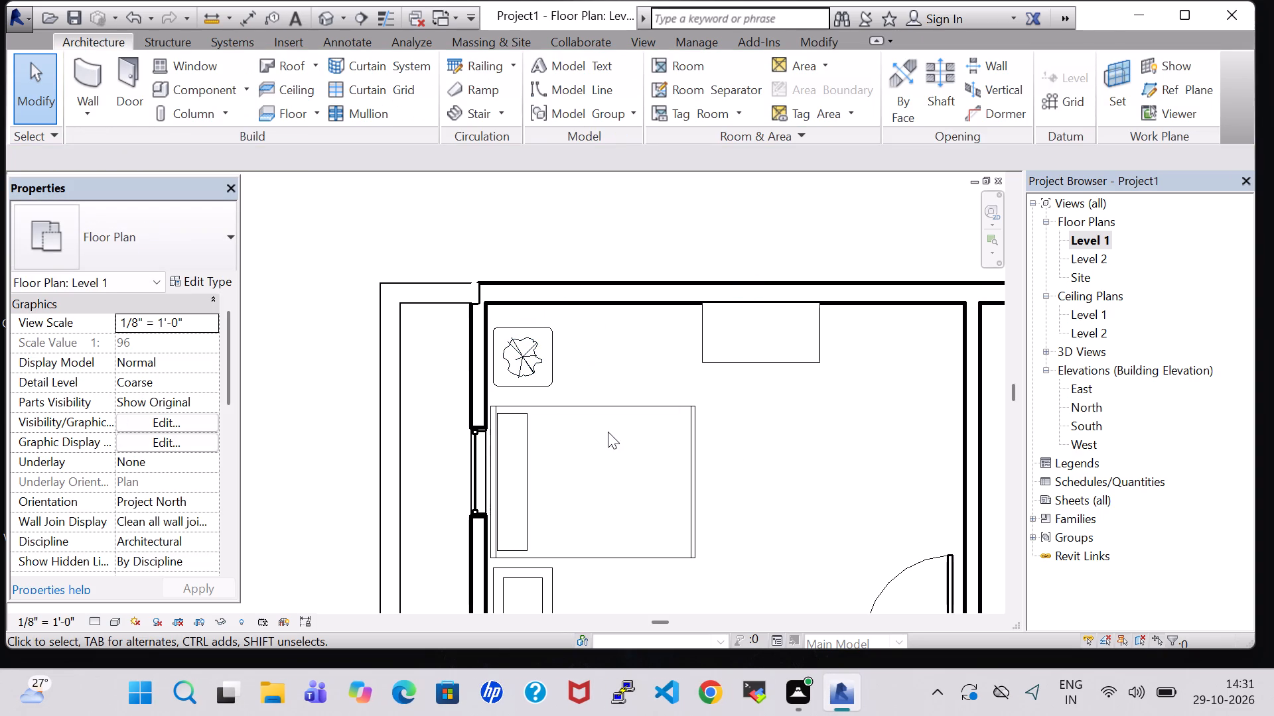
Nudge the Queen bed north toward the end table, placing its north edge about 3' 6" from the north wall.
left_click(595, 412)
key("Up")
key("Up")
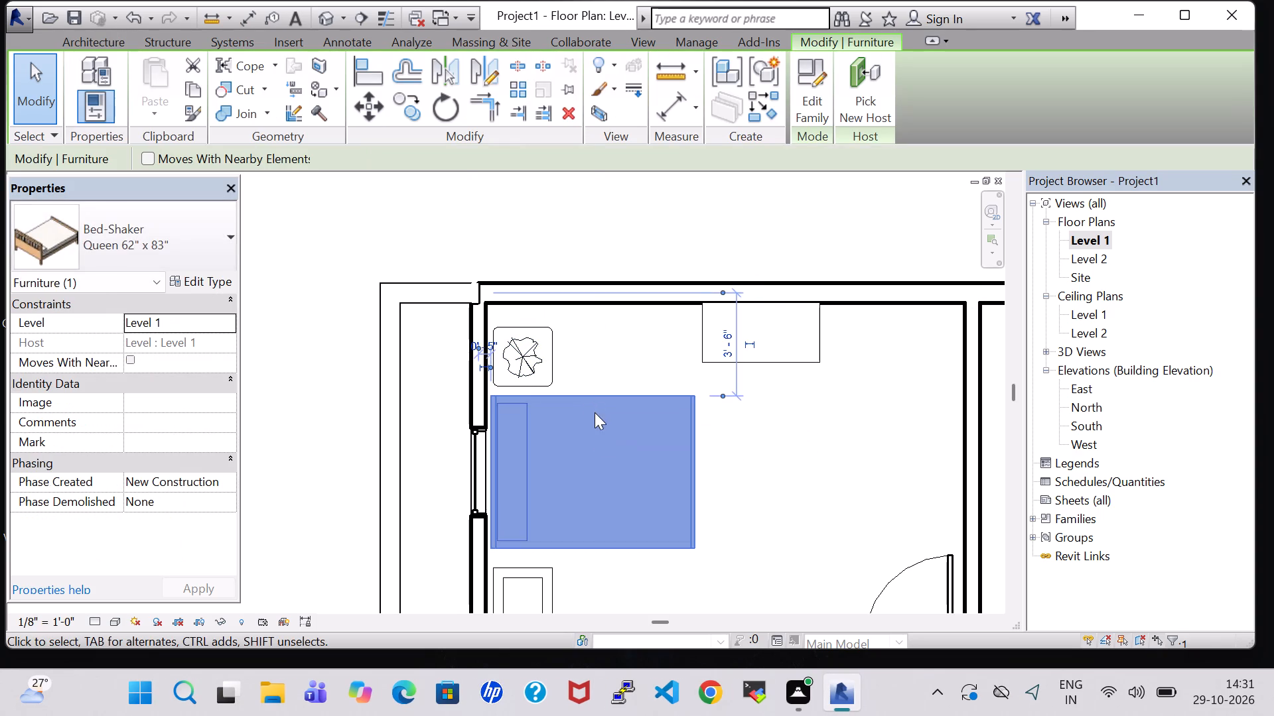
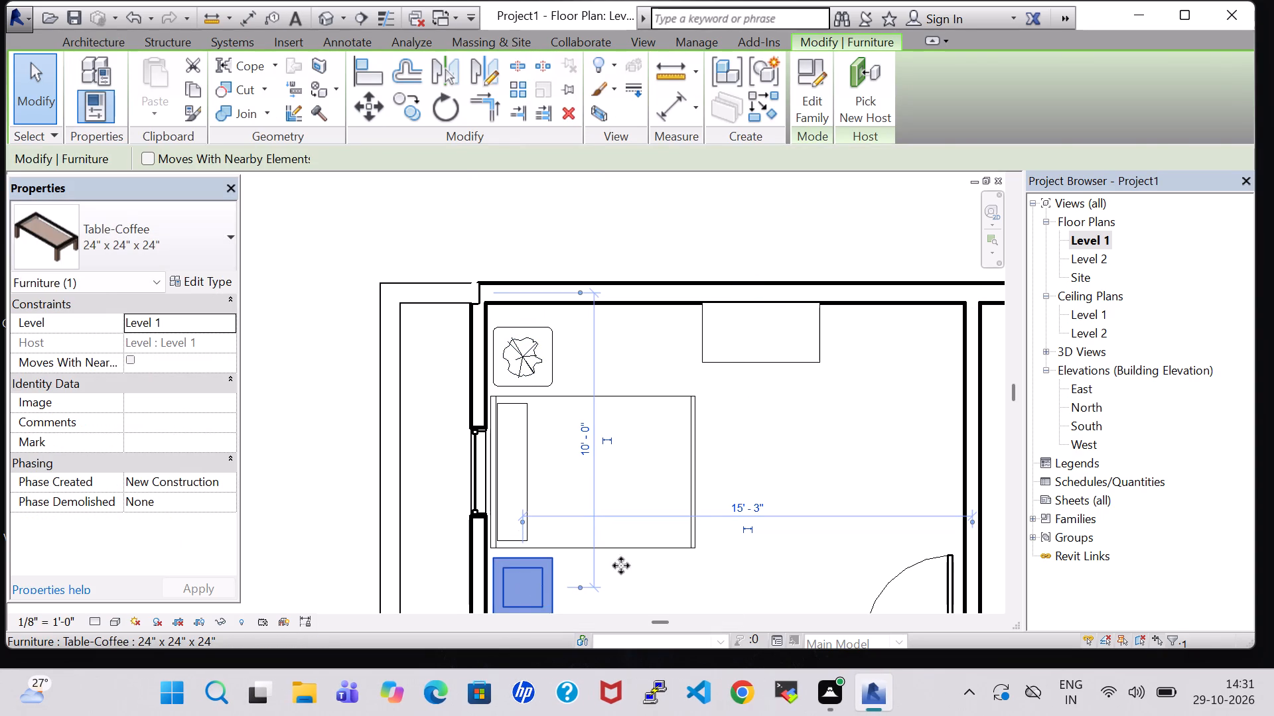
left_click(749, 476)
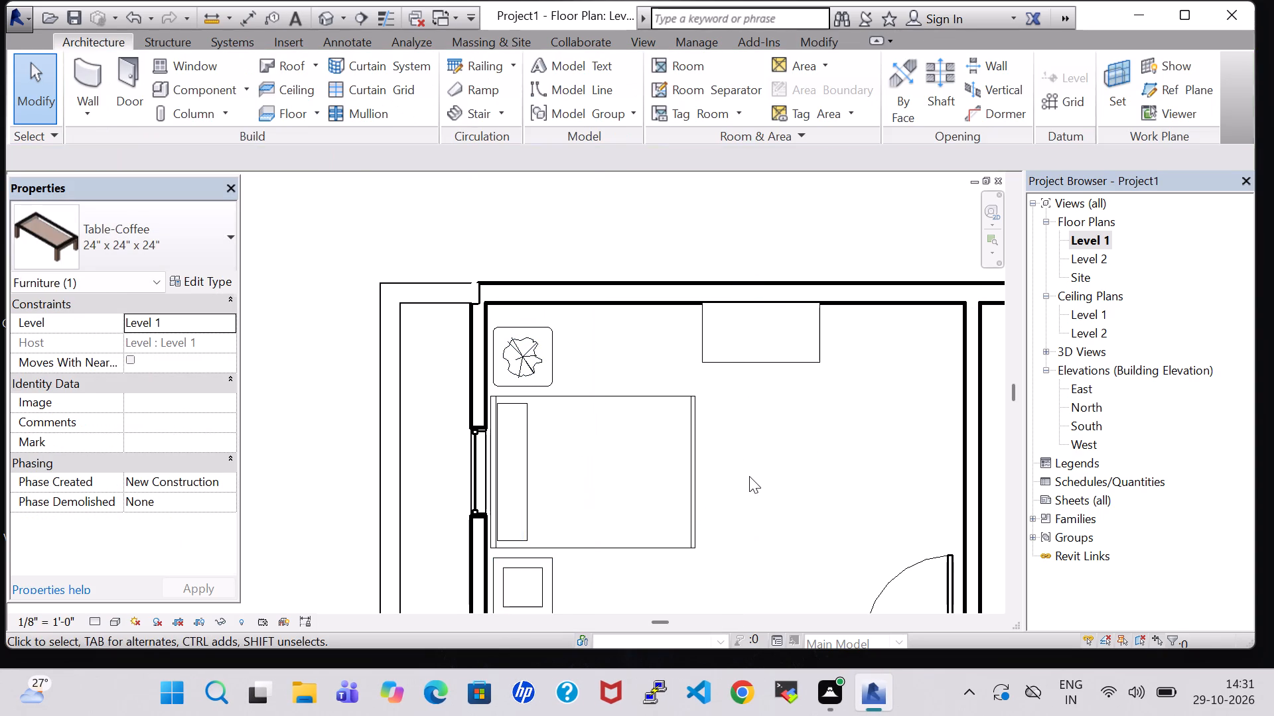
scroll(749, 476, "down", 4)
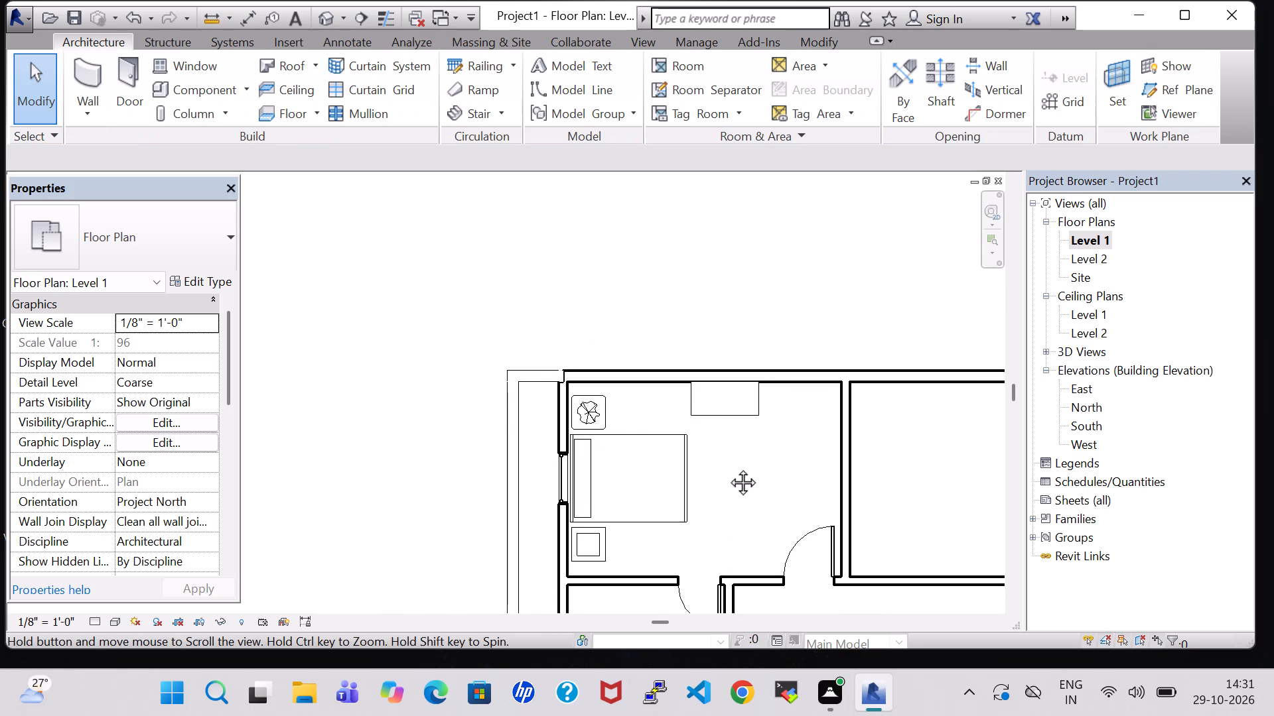
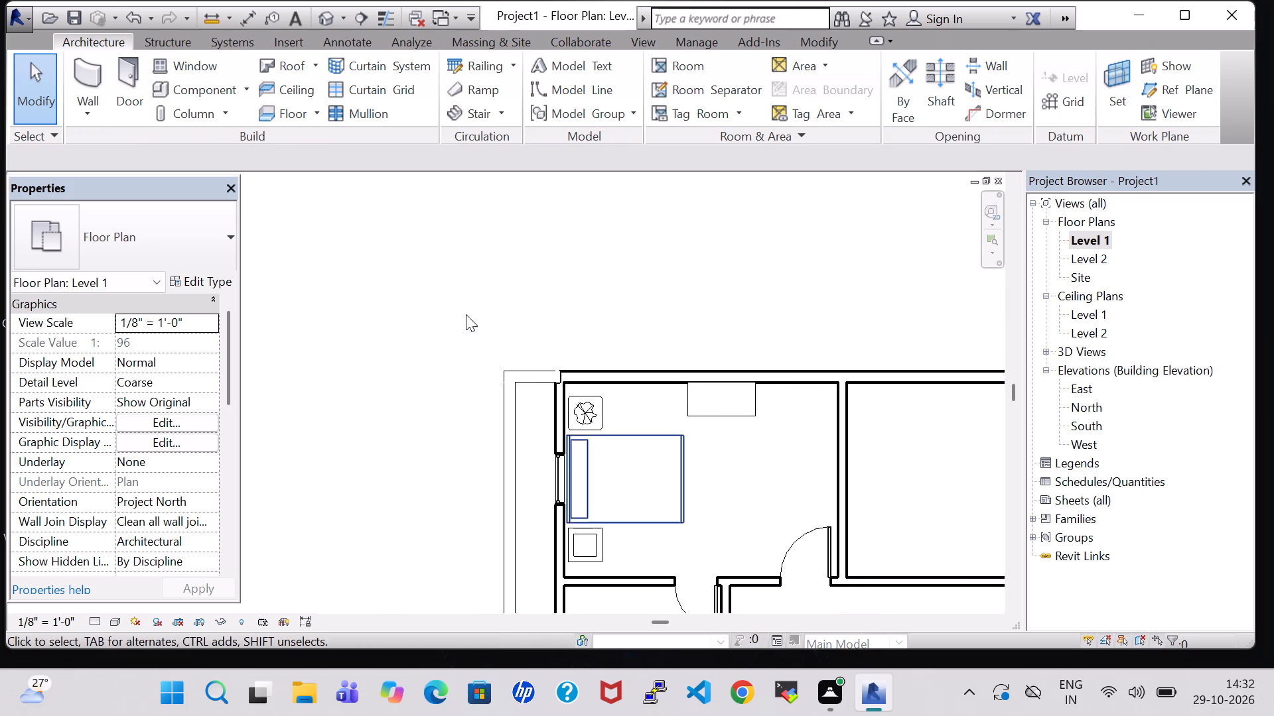
Load the Cabinet-File 2 Drawer family from the Storage folder of the US Imperial library as a component.
left_click(203, 99)
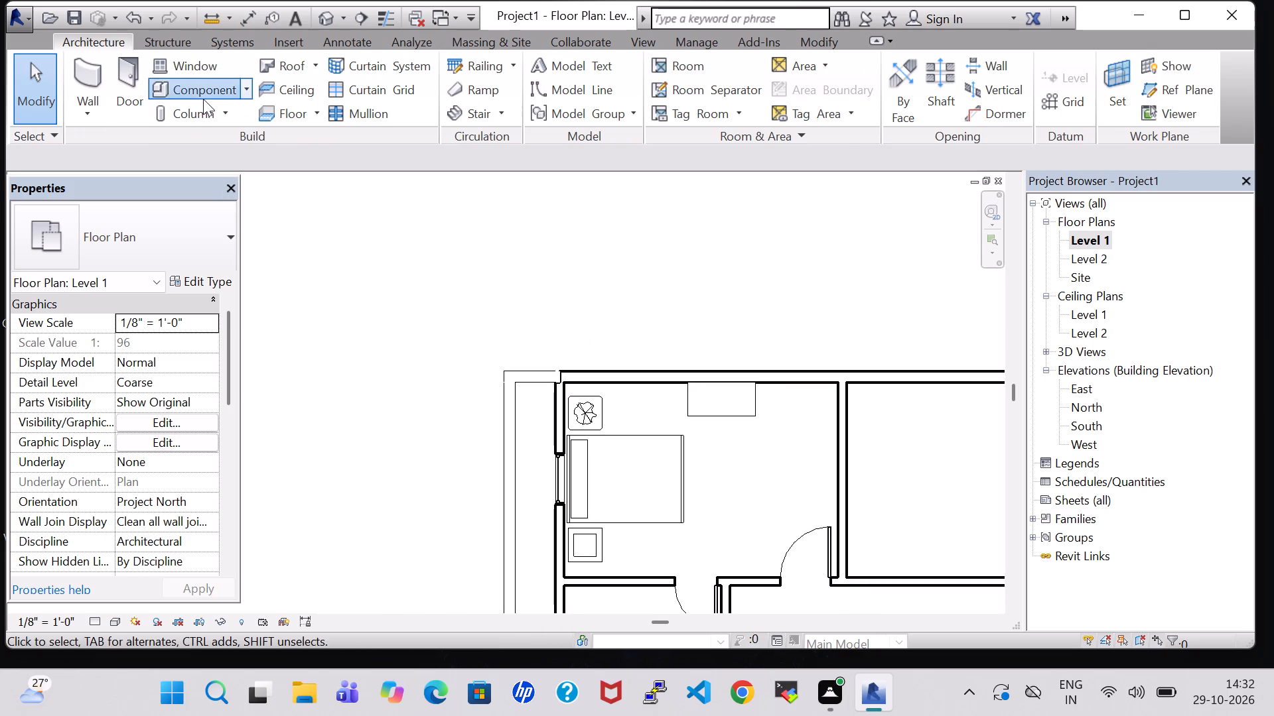
left_click(795, 95)
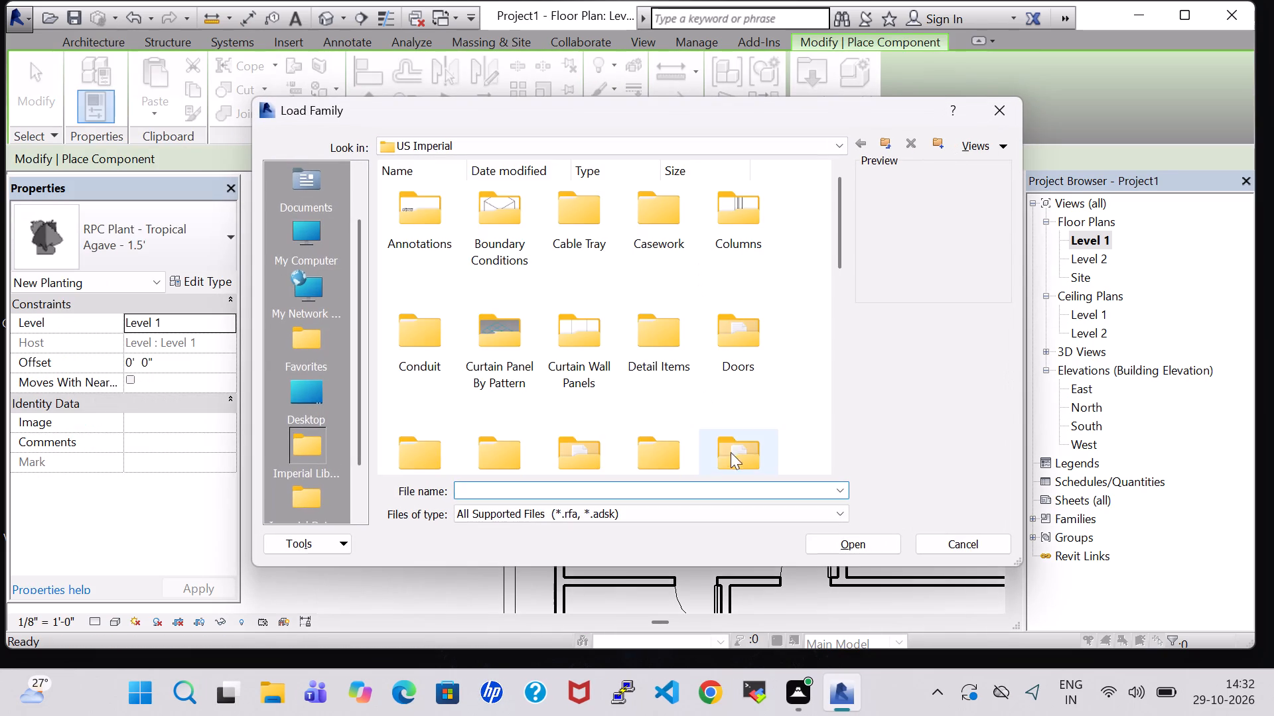
double_click(732, 456)
double_click(593, 224)
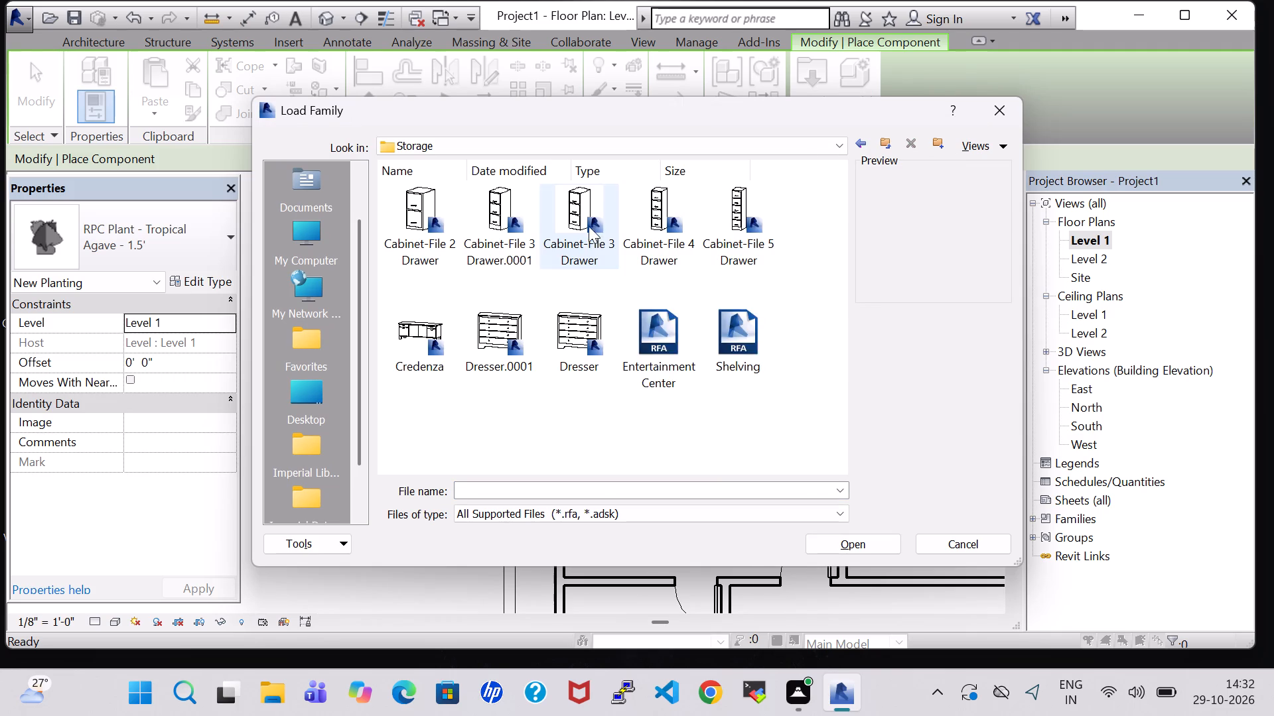
left_click(413, 208)
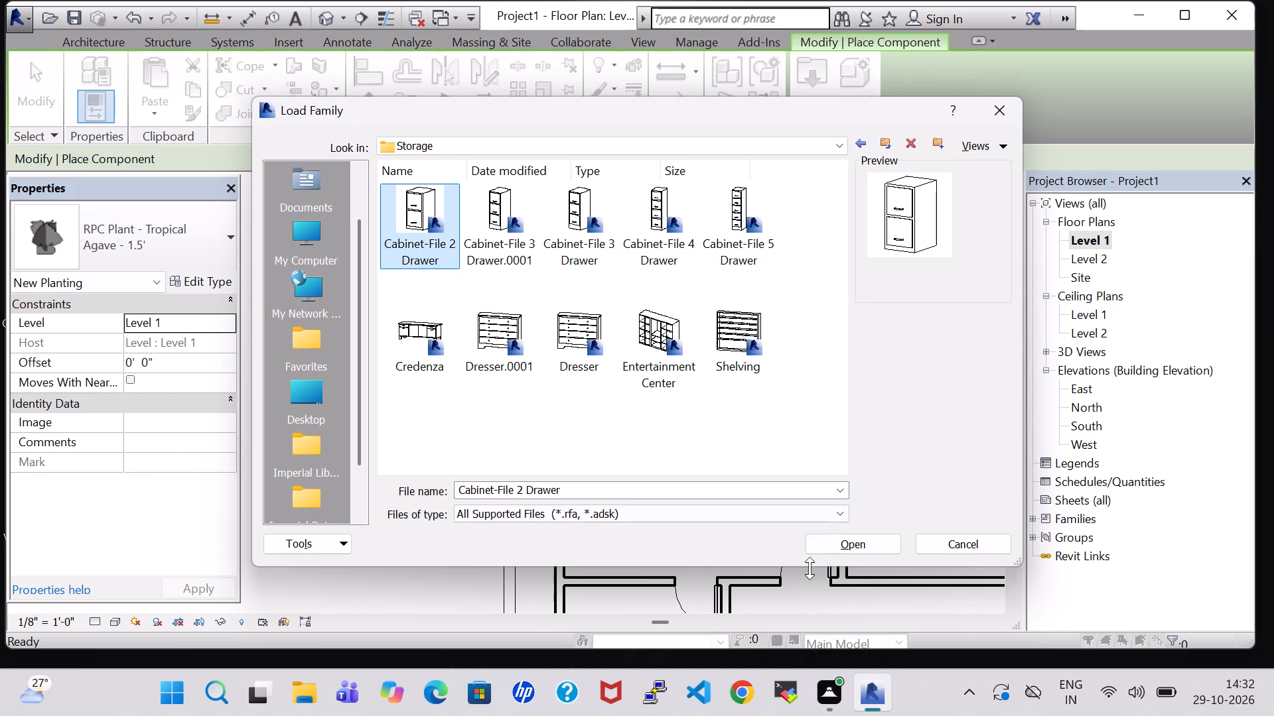
left_click(819, 540)
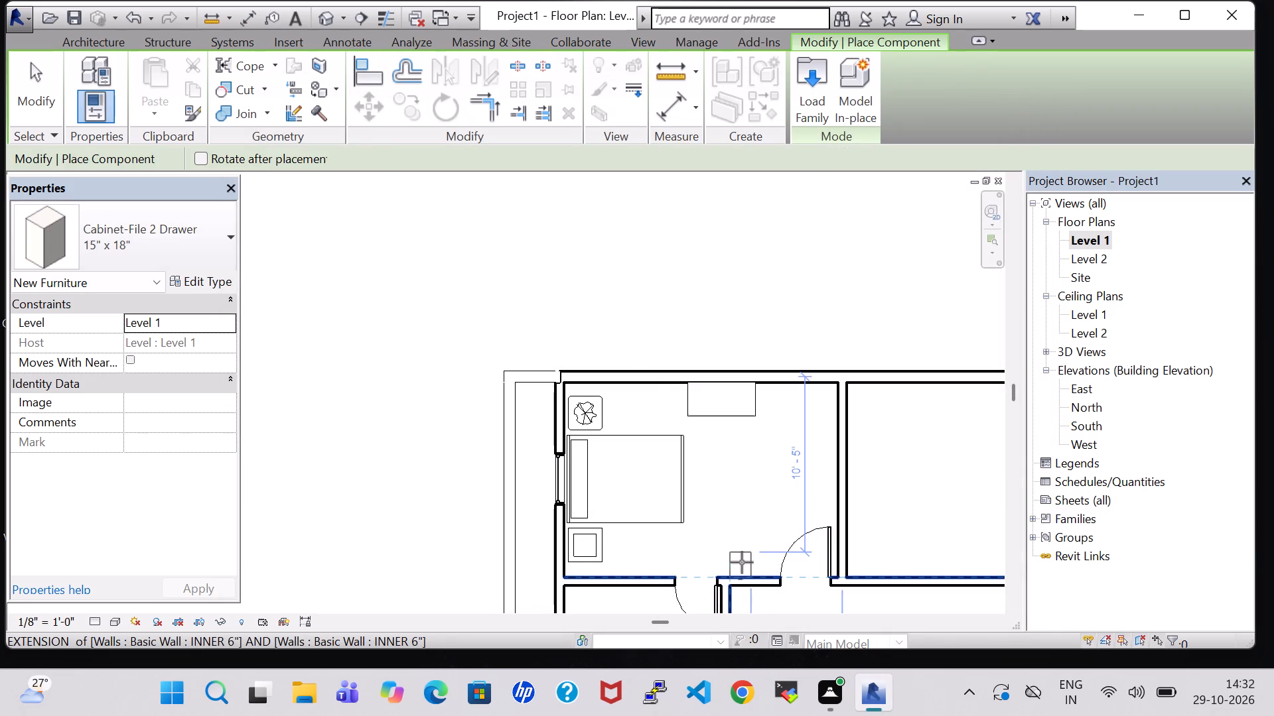
Rotate the 15" x 18" file cabinet for placement against the bedroom's south inner wall, between the two door openings.
key("space")
key("space")
key("space")
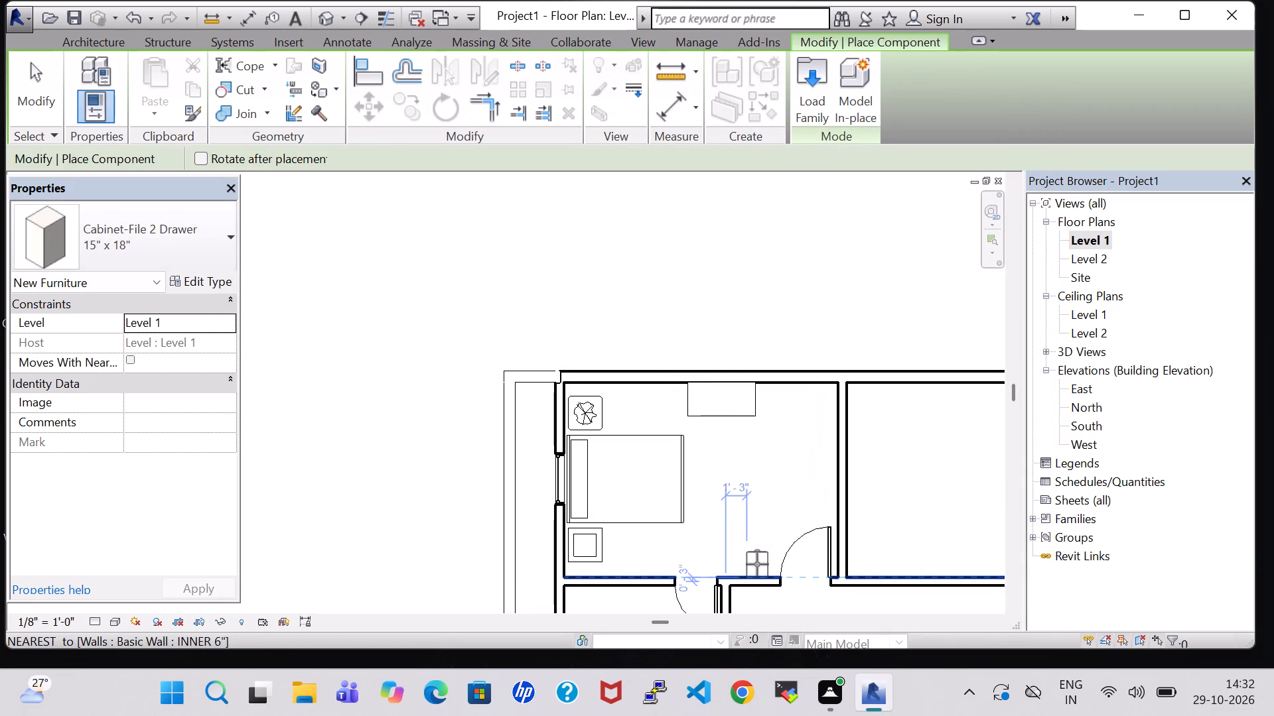
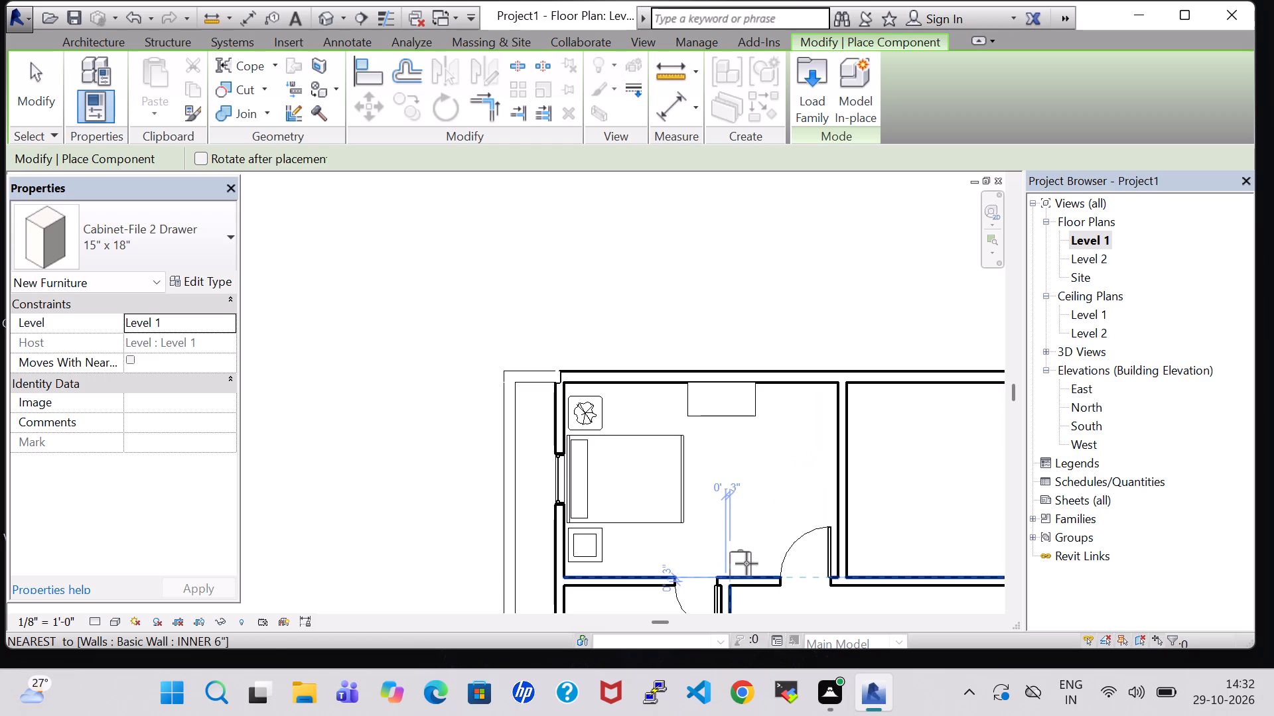
Place the 15" x 18" file cabinet against the bedroom's south inner wall, between the two door openings.
left_click(746, 564)
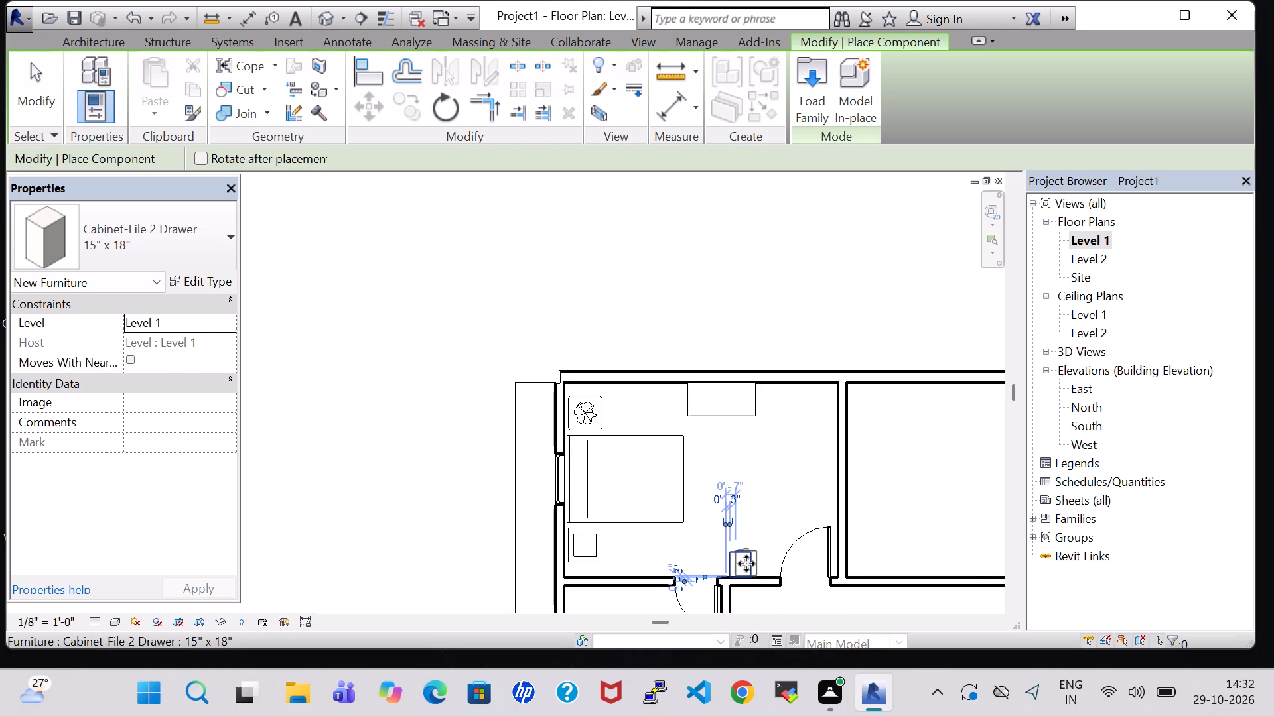
key("Escape")
key("Escape")
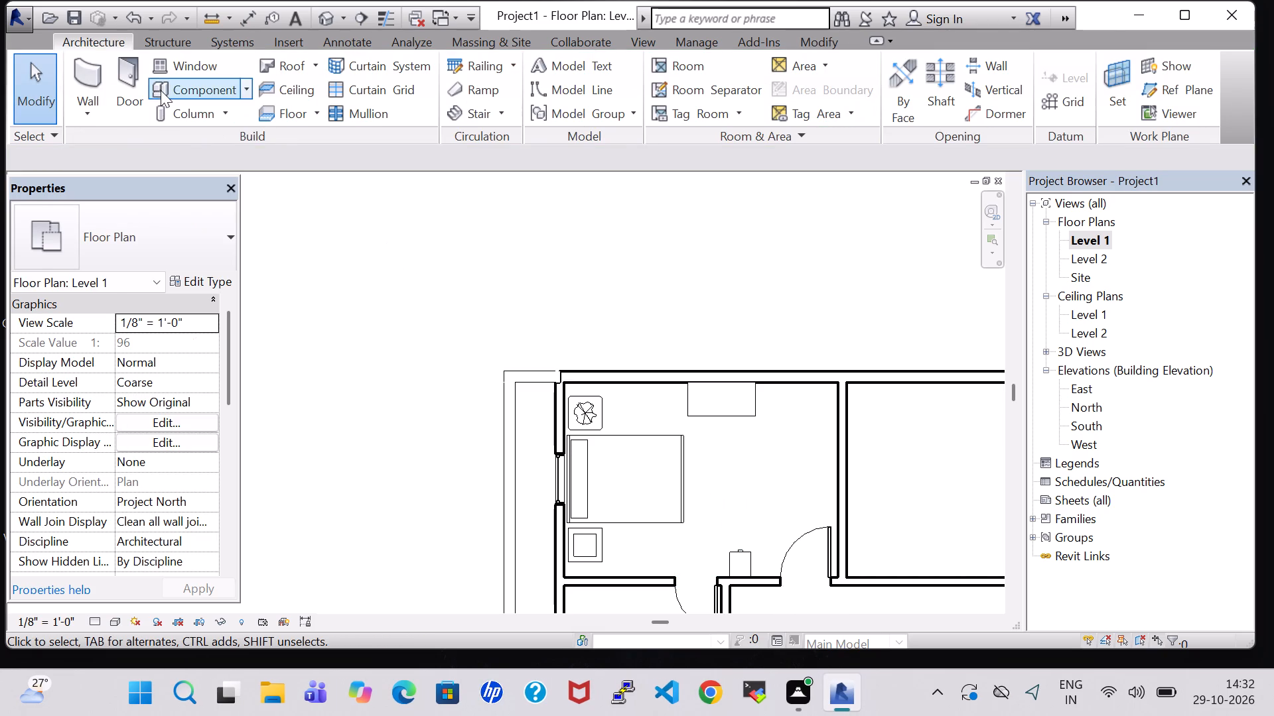
Load the Mirror-Ellipse family from the Furniture folder of the US Imperial library as a component.
left_click(161, 90)
left_click(815, 109)
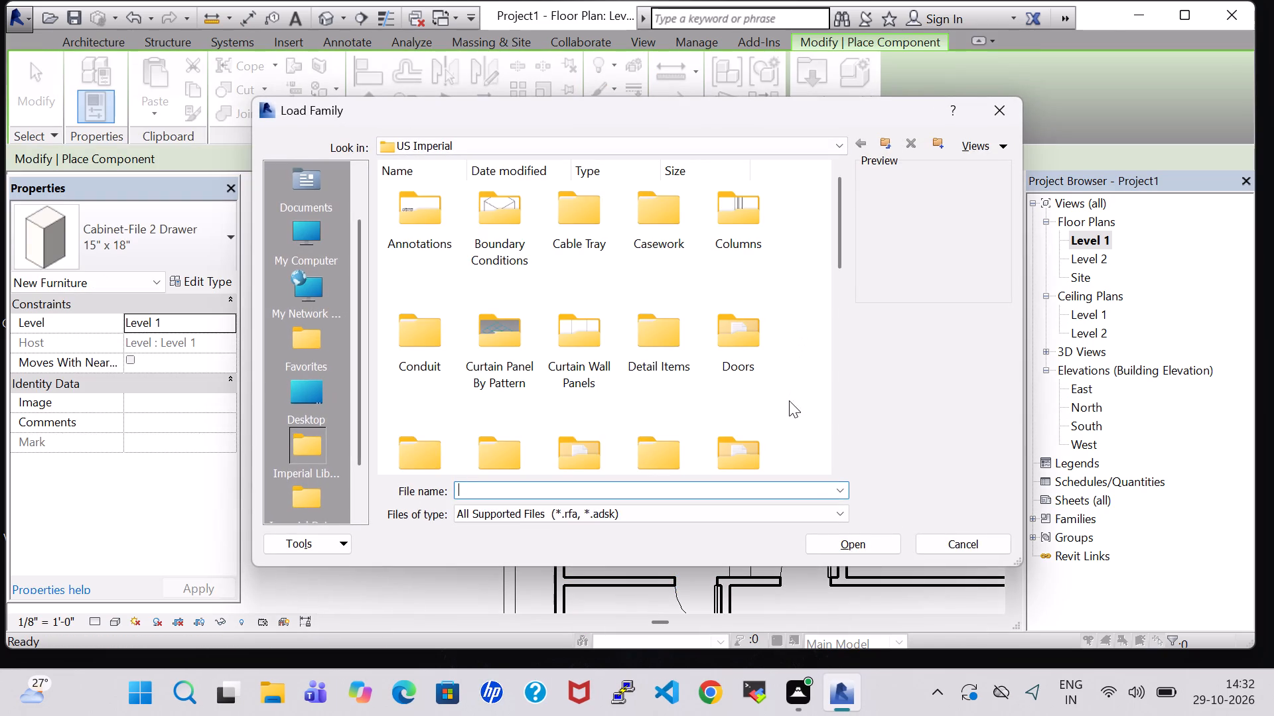
scroll(750, 418, "down", 1)
double_click(729, 294)
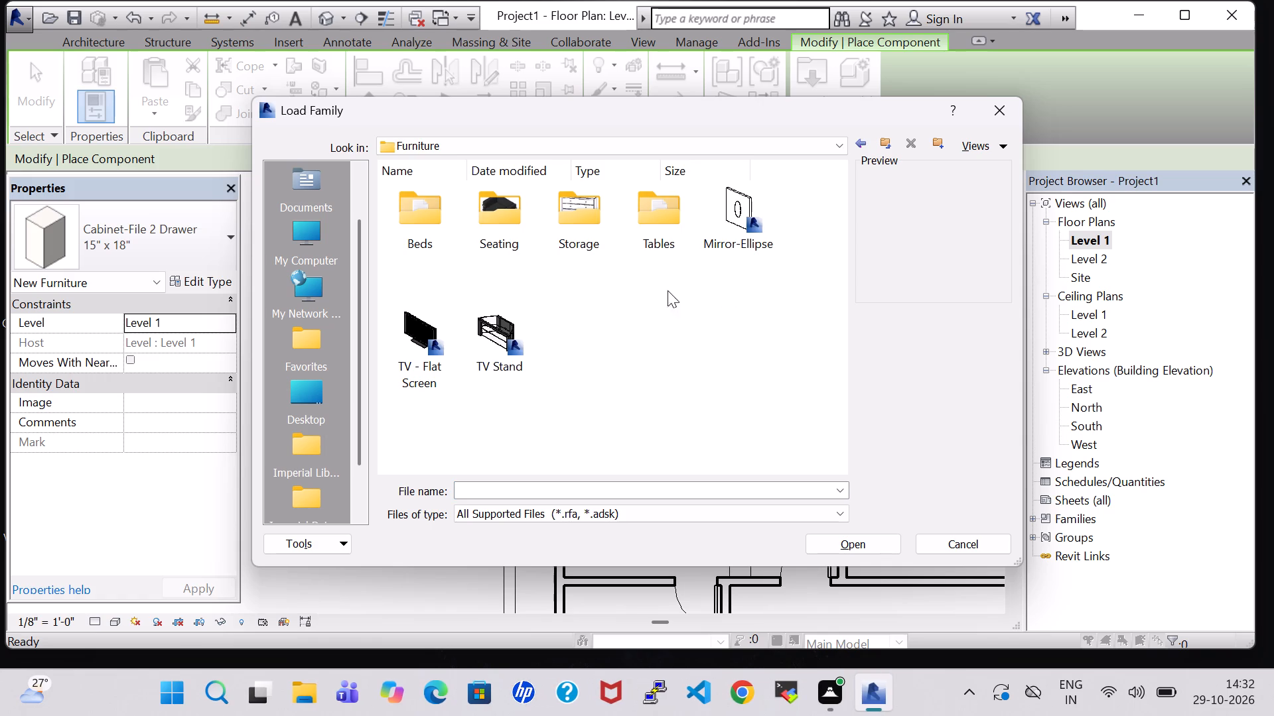
left_click(758, 225)
left_click(870, 542)
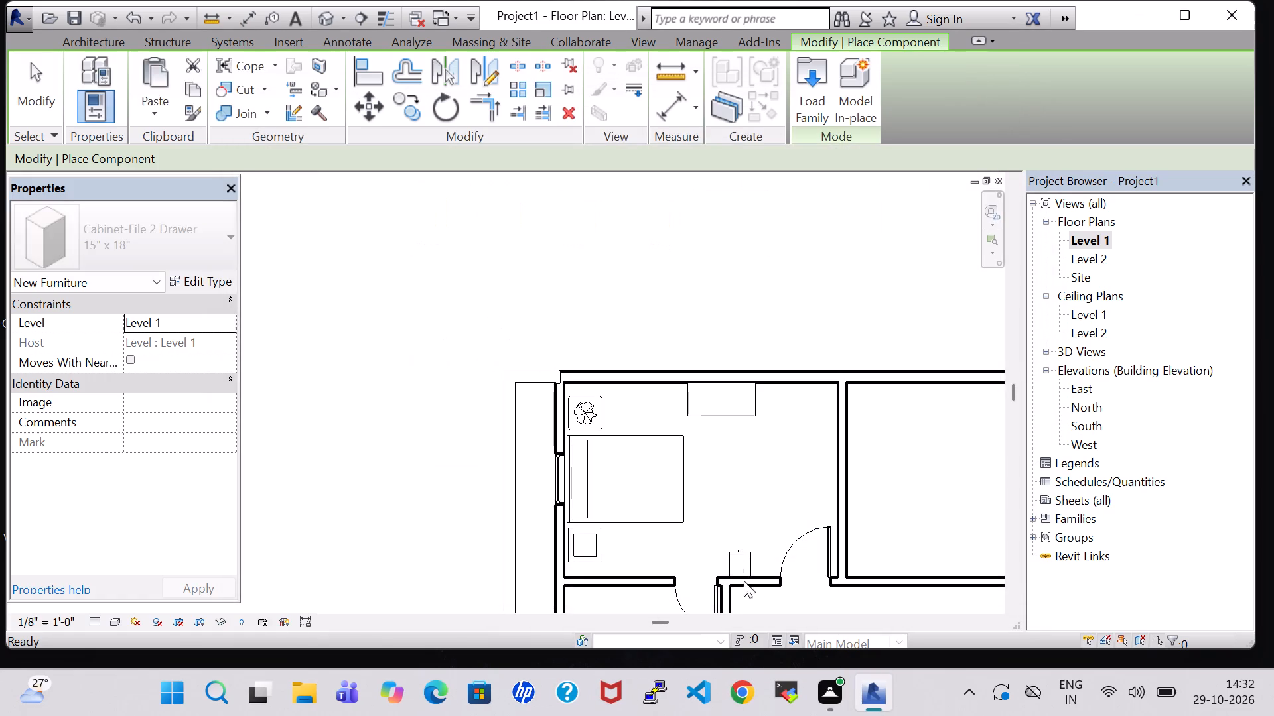
Place the 24" x 48" elliptical mirror on the bedroom's south inner wall, directly behind the file cabinet.
scroll(742, 580, "up", 7)
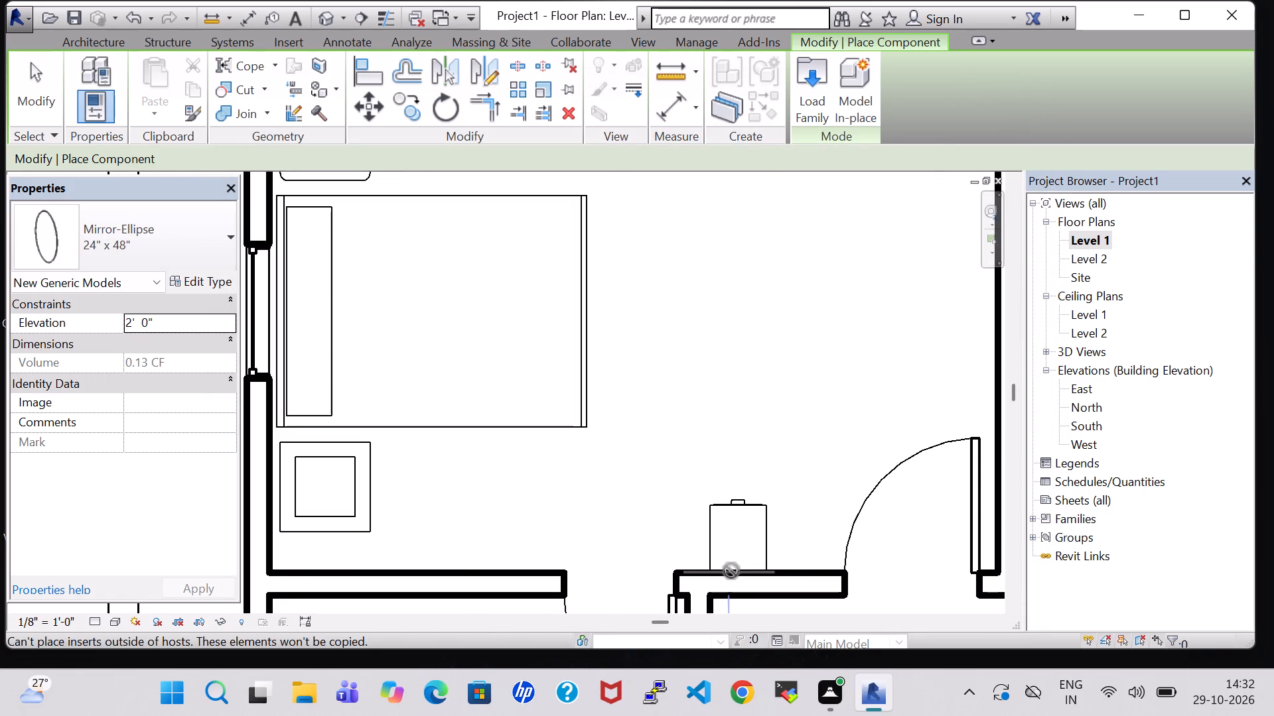
scroll(733, 571, "up", 3)
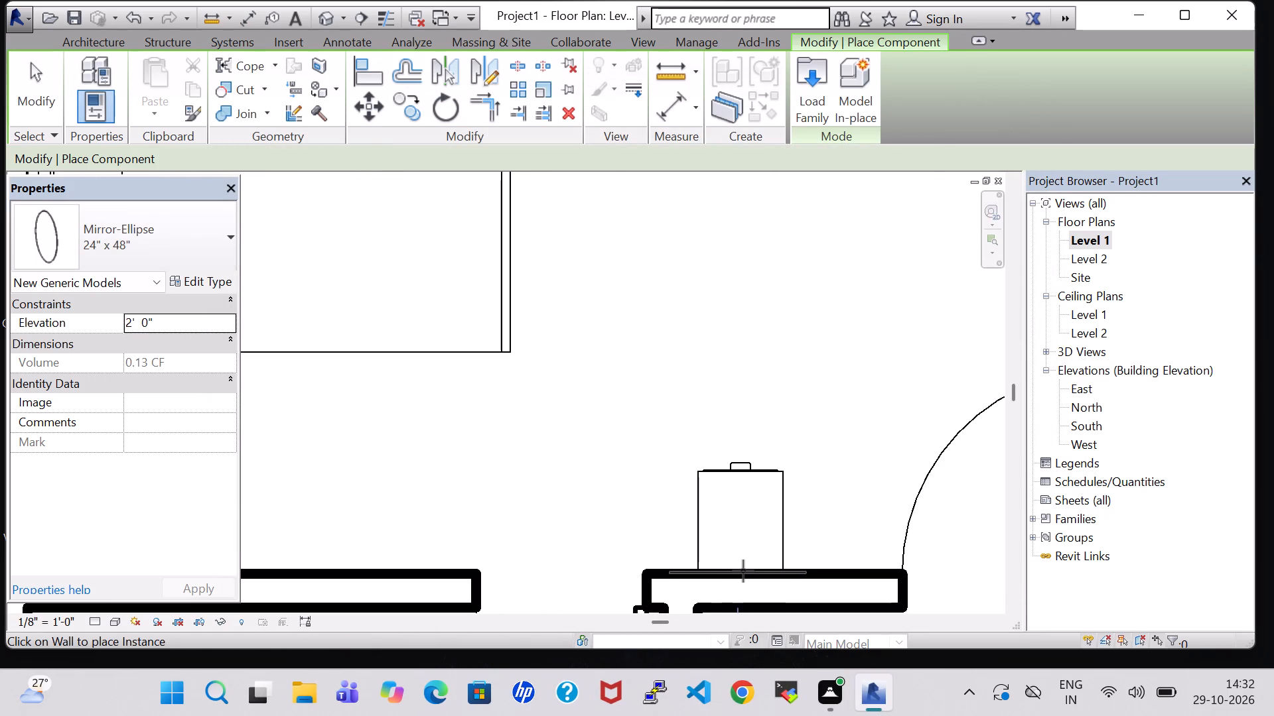
left_click(733, 572)
key("Escape")
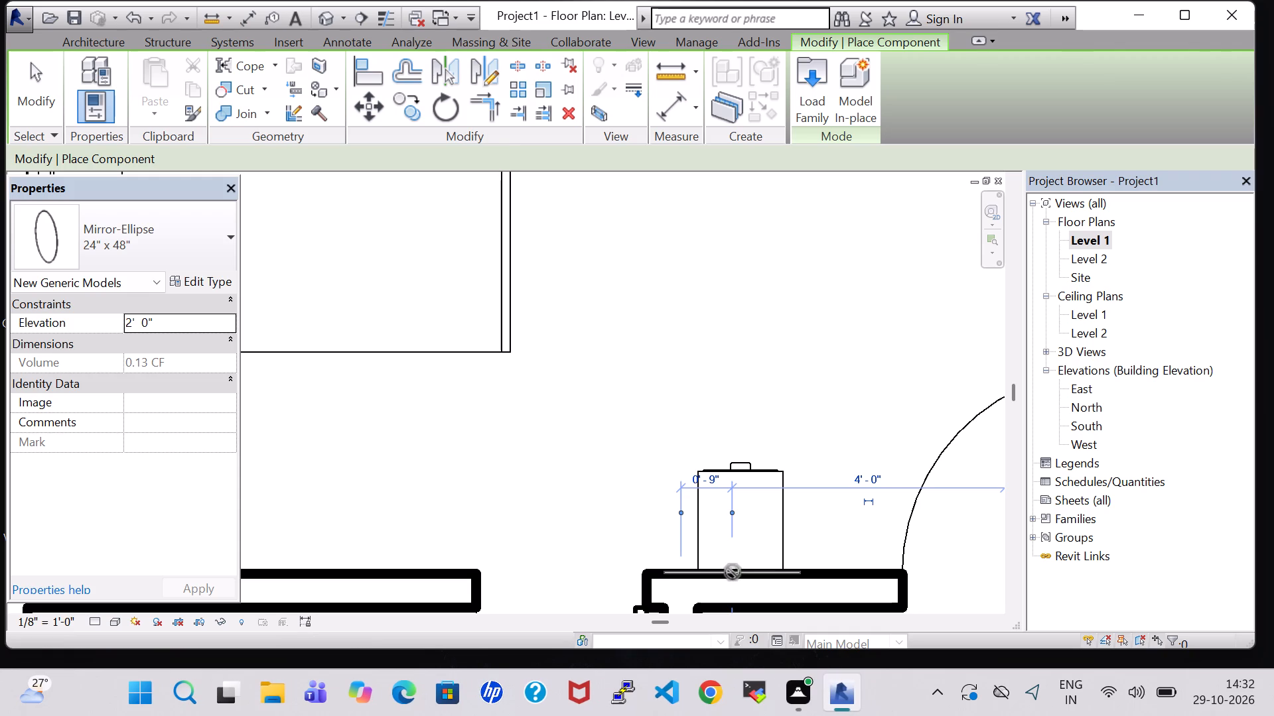
key("Escape")
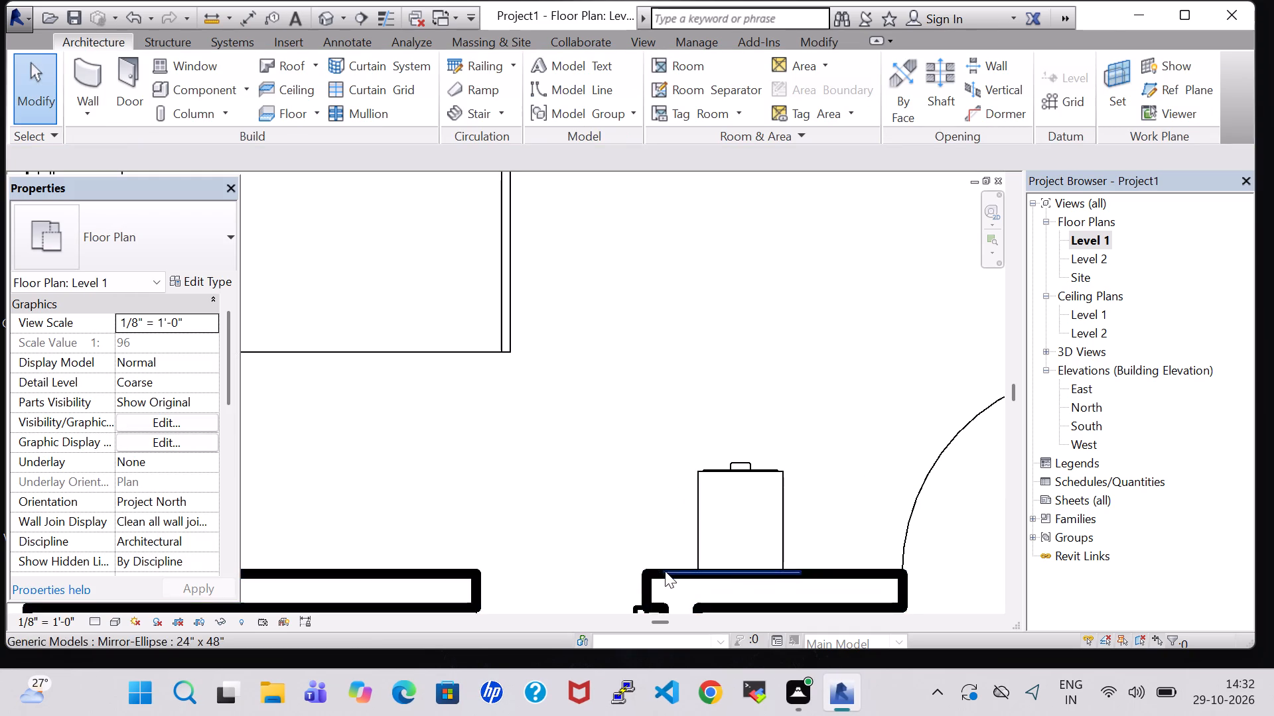
Select the elliptical mirror on the wall behind the file cabinet.
left_click(683, 532)
left_click(682, 571)
left_click(662, 518)
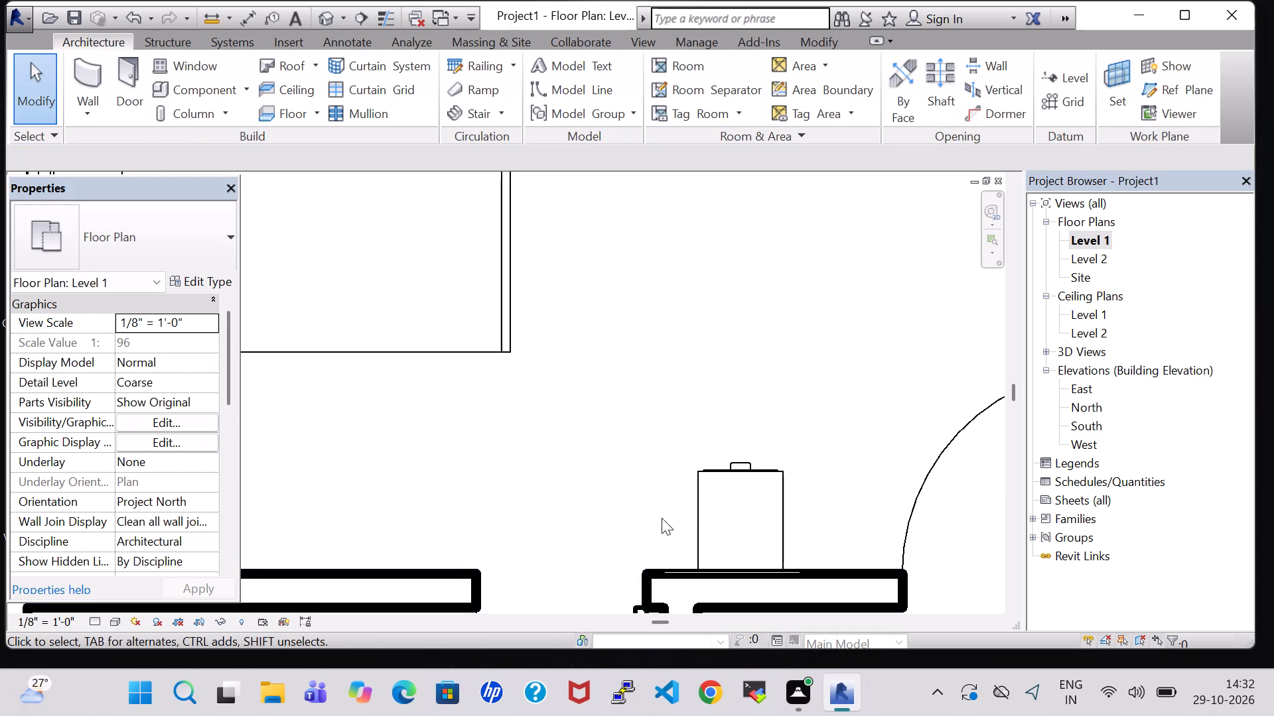
scroll(662, 518, "up", 5)
middle_click_drag(662, 515, 664, 311)
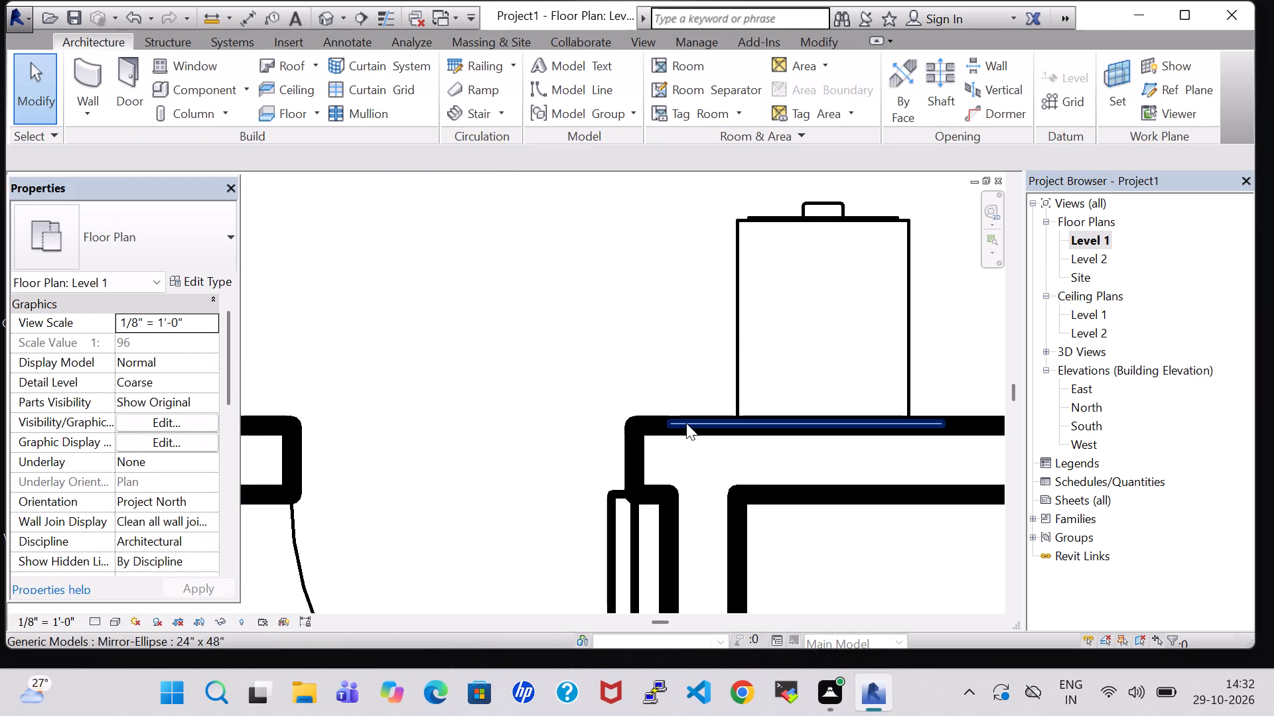
left_click(686, 423)
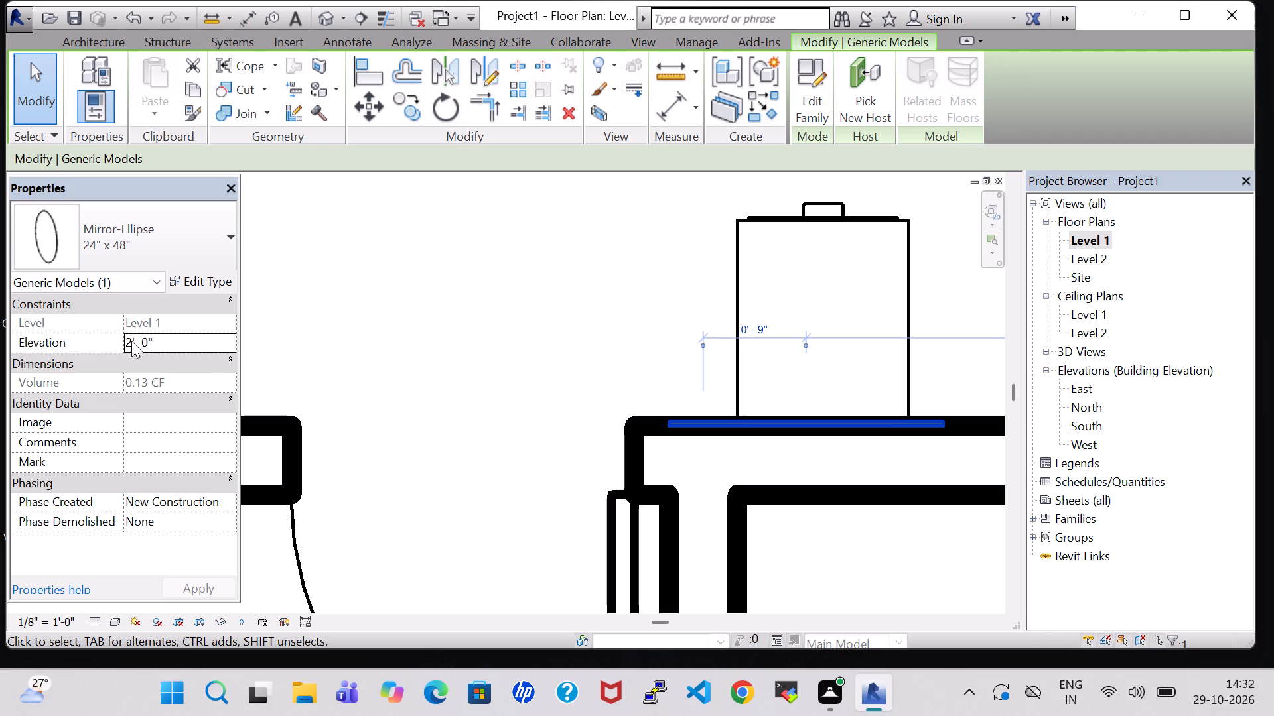
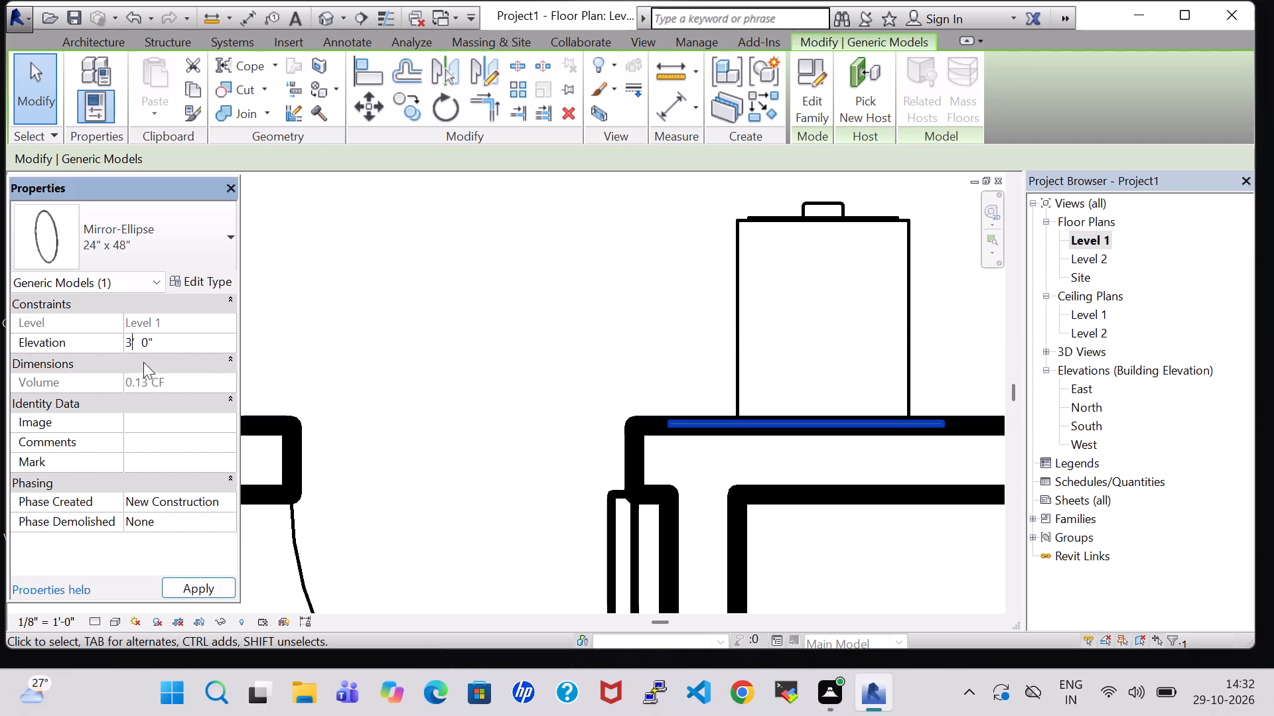
Set the elliptical mirror's elevation to 3' 0" above Level 1.
left_click(219, 583)
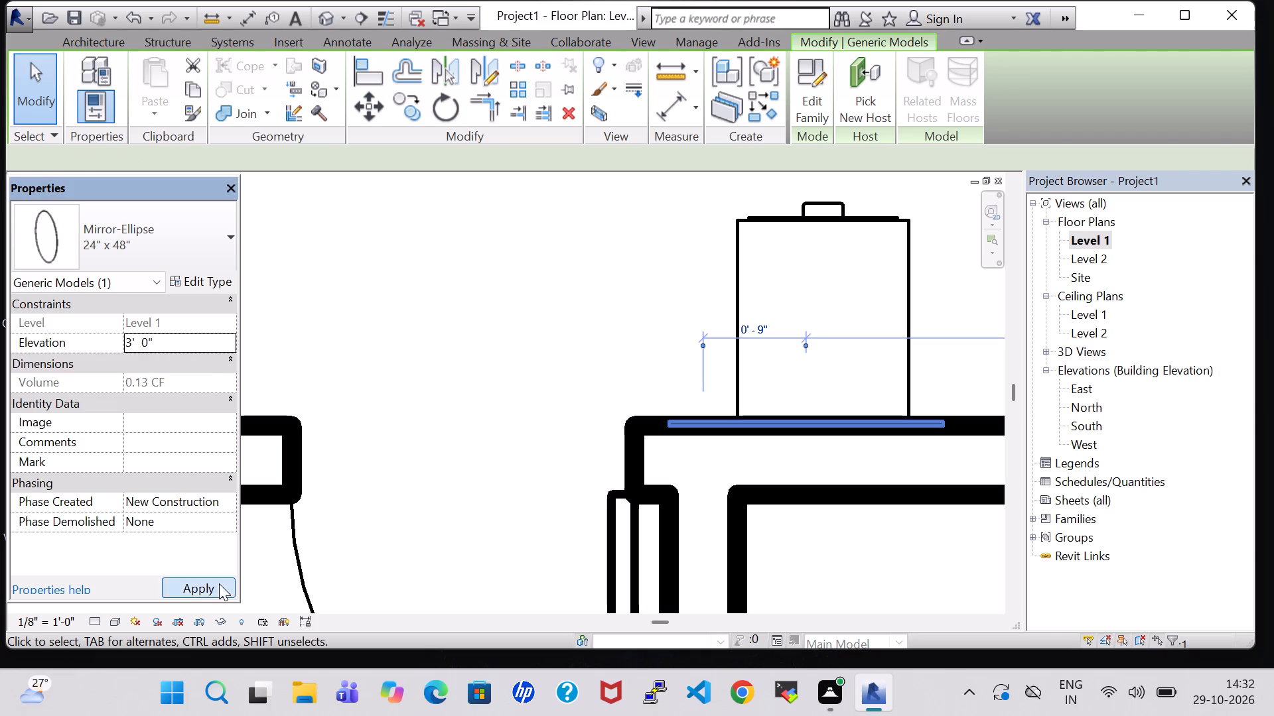
left_click(435, 219)
Change the Dresser Material of the 48" x 72" x 24" dresser against the bedroom's north wall to Wood - Teak.
scroll(436, 235, "down", 7)
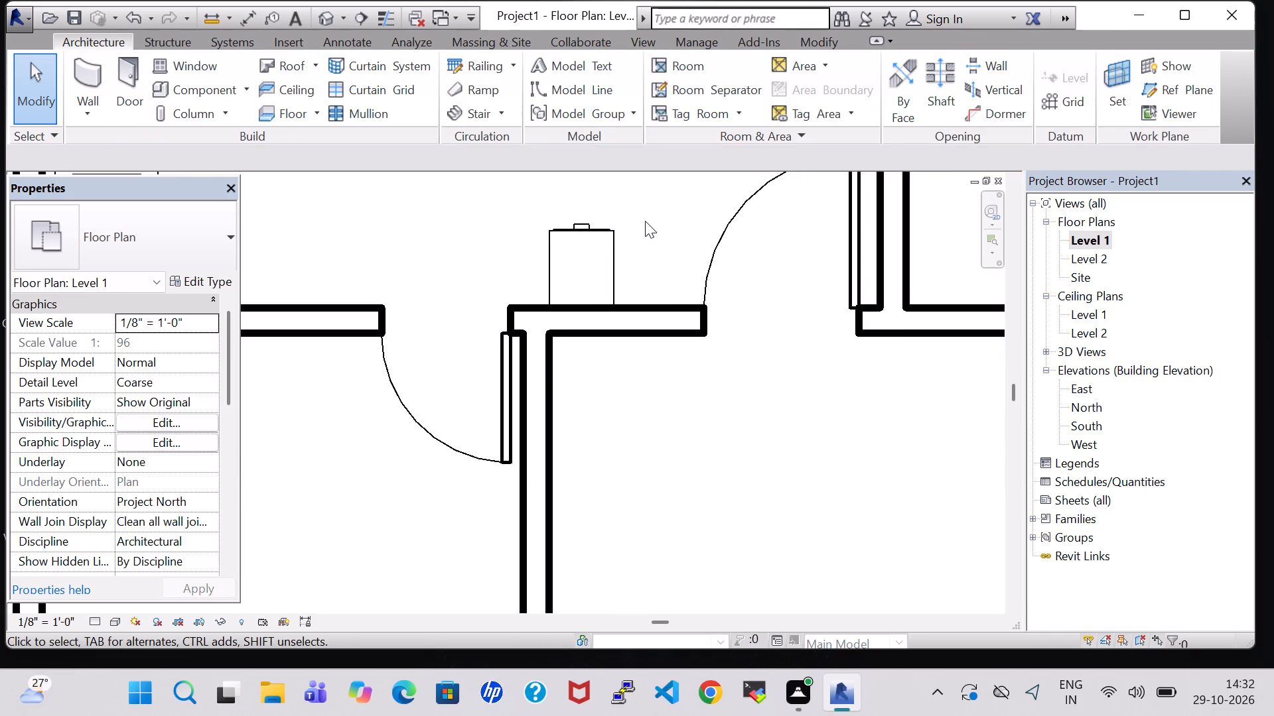
middle_click_drag(645, 221, 602, 501)
scroll(616, 309, "down", 3)
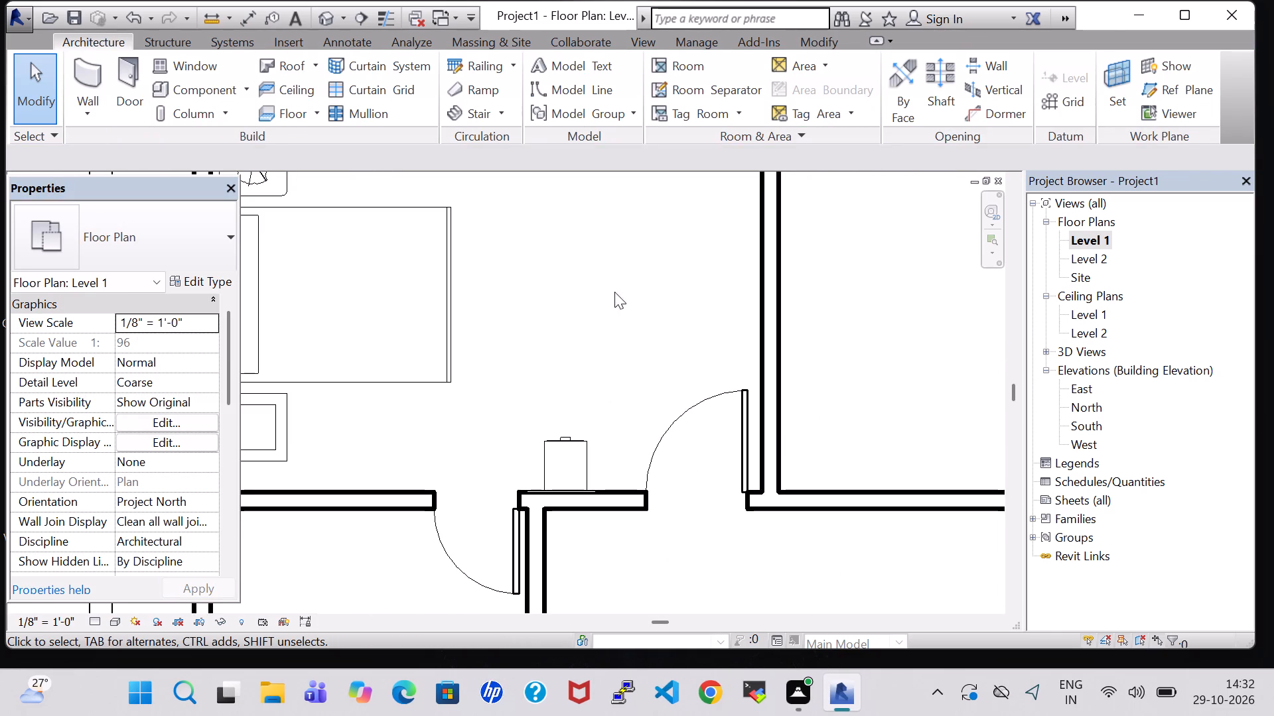
middle_click_drag(614, 292, 610, 477)
left_click(561, 352)
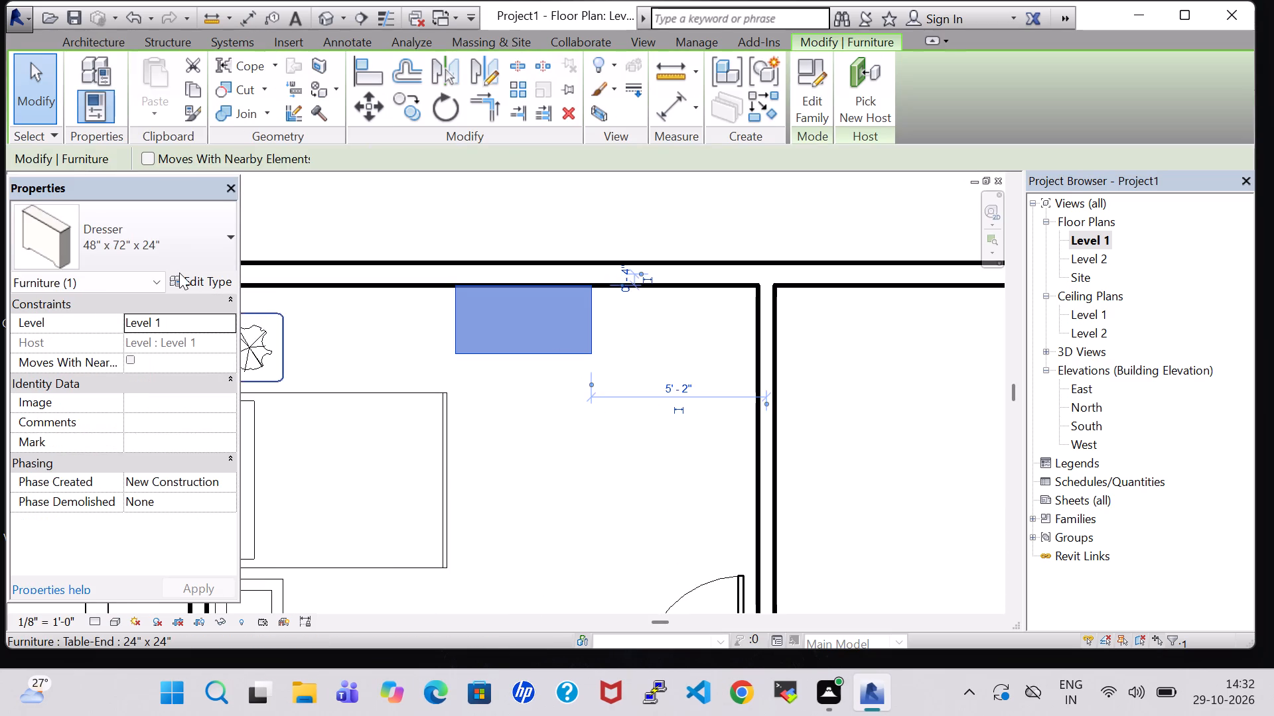
left_click(180, 272)
left_click(781, 272)
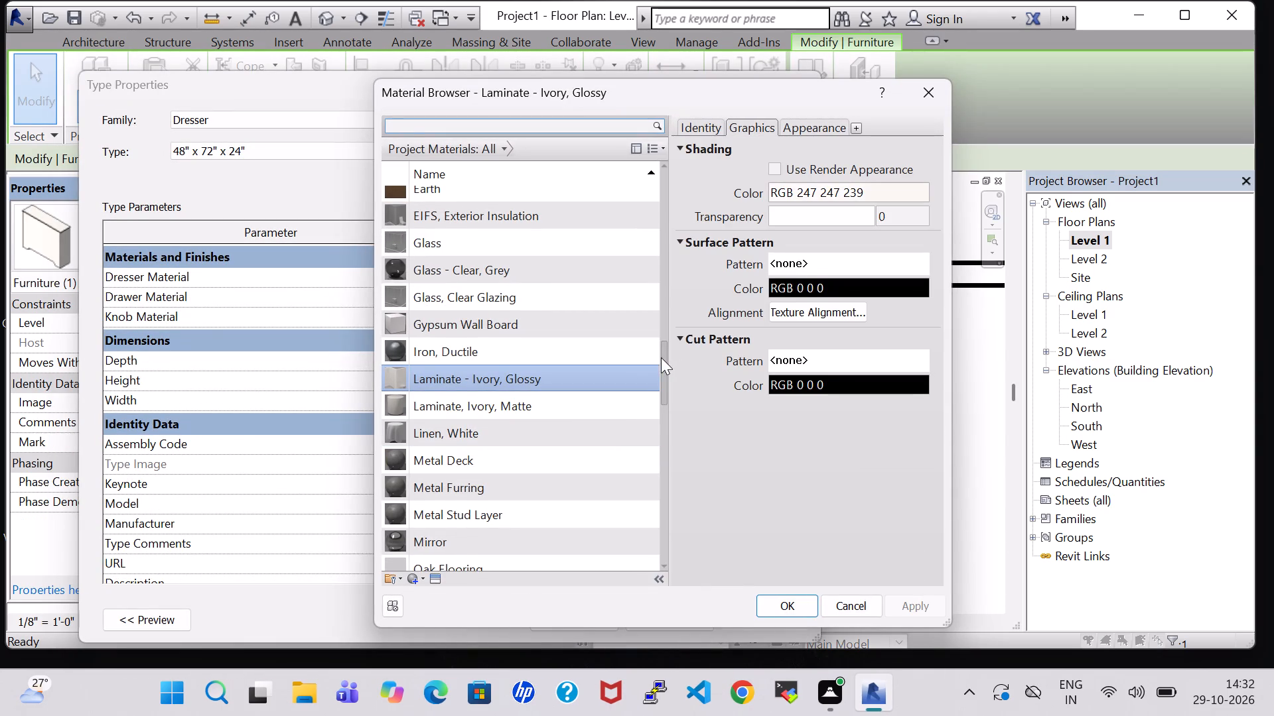
left_click_drag(661, 357, 665, 572)
left_click(545, 560)
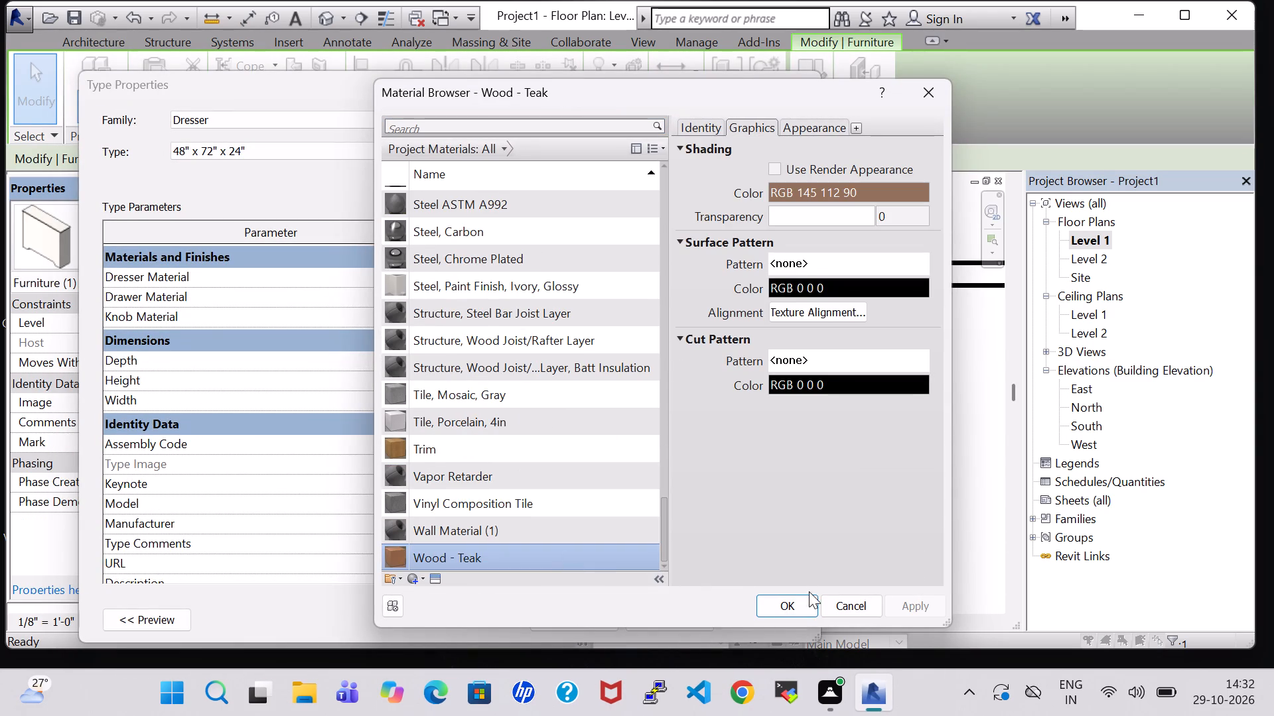
left_click(806, 597)
Change the dresser type's Drawer Material to Wood - Teak and apply the type changes.
left_click(786, 290)
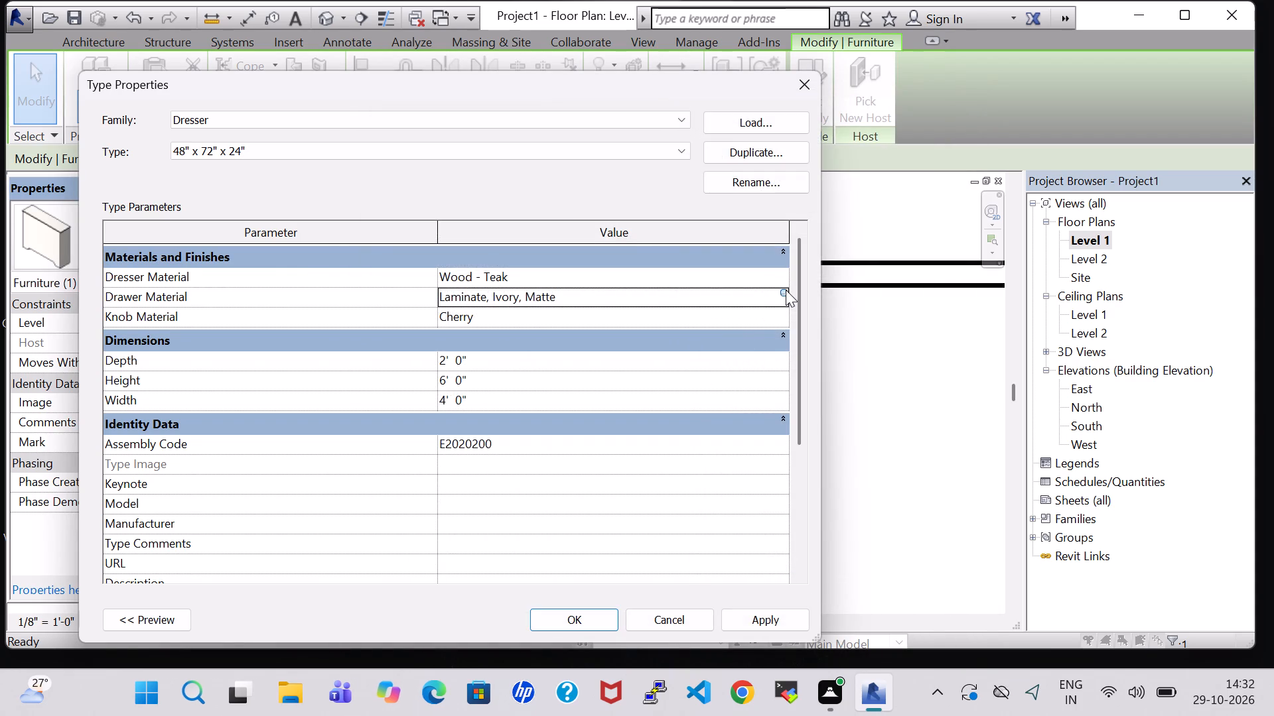
left_click_drag(664, 366, 669, 558)
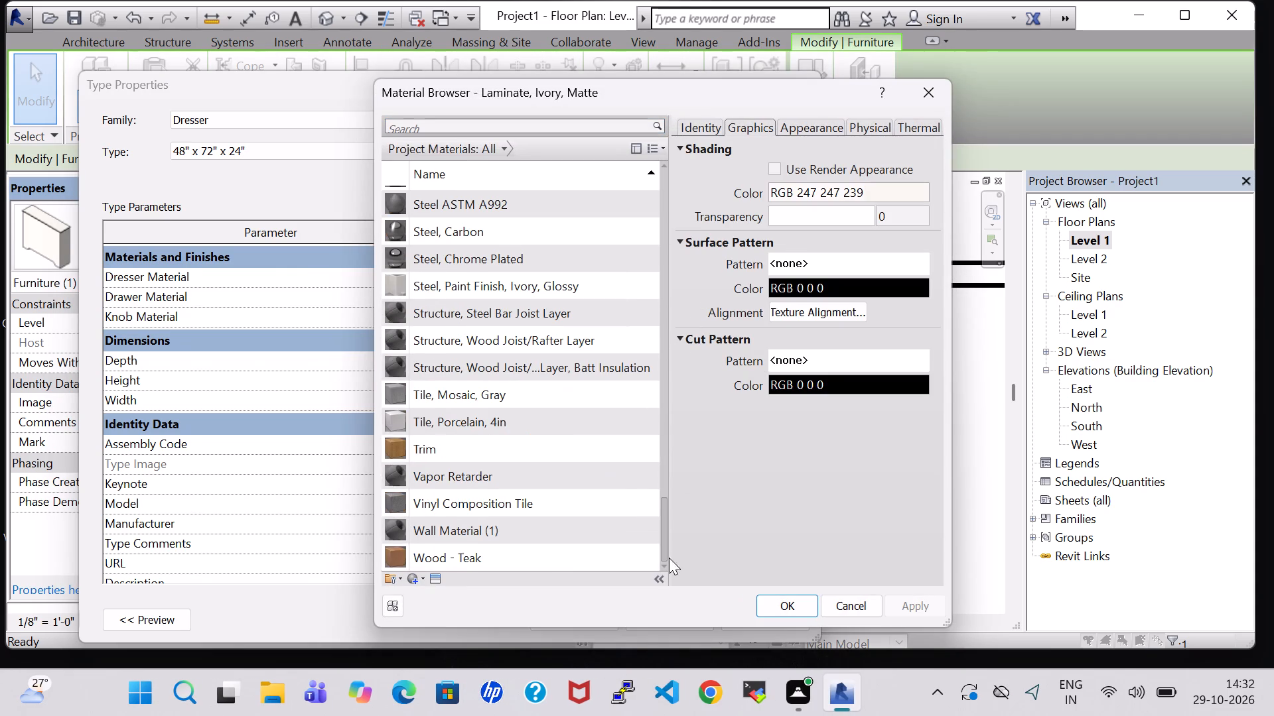
left_click_drag(669, 558, 674, 581)
left_click(584, 560)
left_click(794, 611)
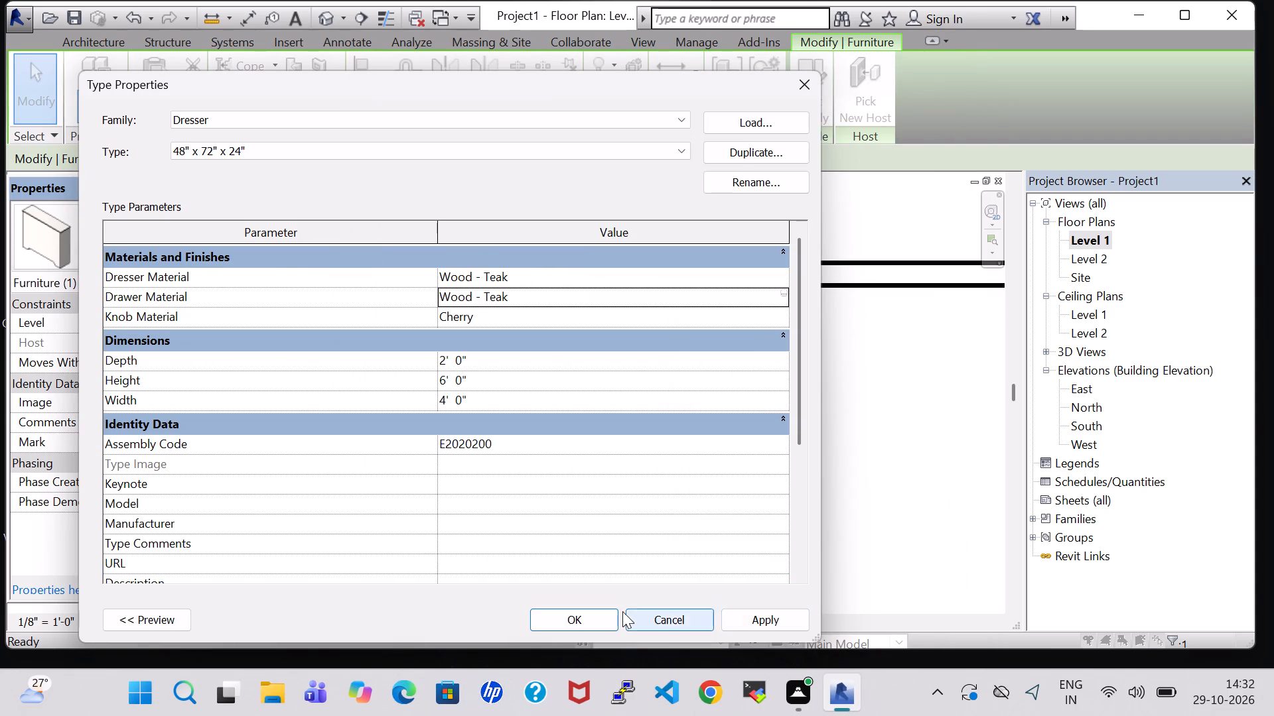
left_click(587, 611)
left_click(577, 456)
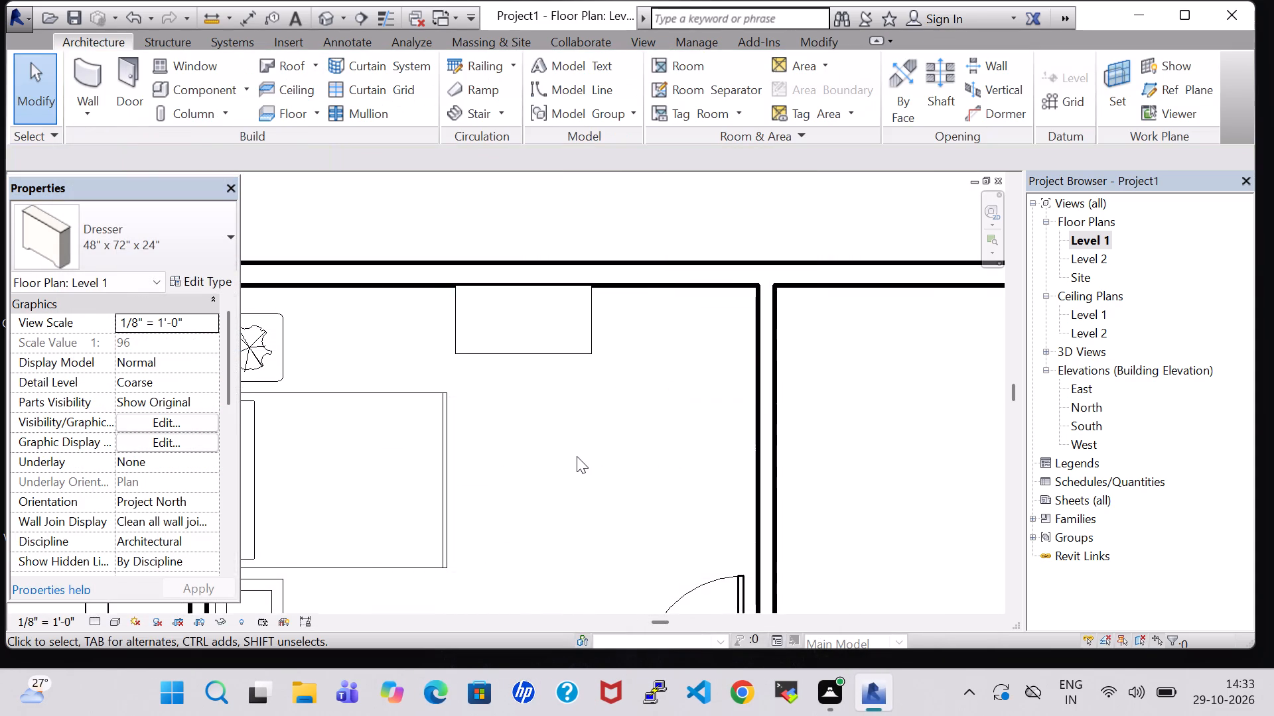
Change the Mattress Material of the bedroom's Queen 62" x 83" Bed-Shaker type to Sash.
scroll(577, 457, "down", 2)
left_click(449, 412)
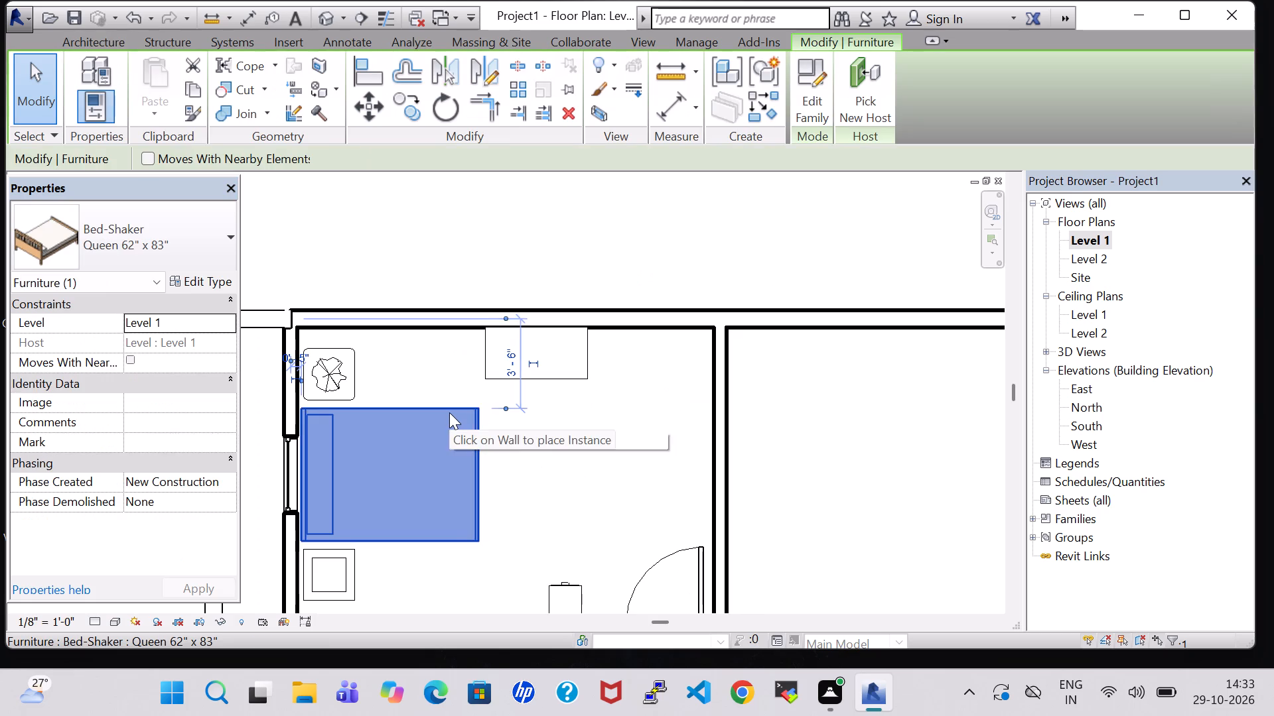
left_click(206, 272)
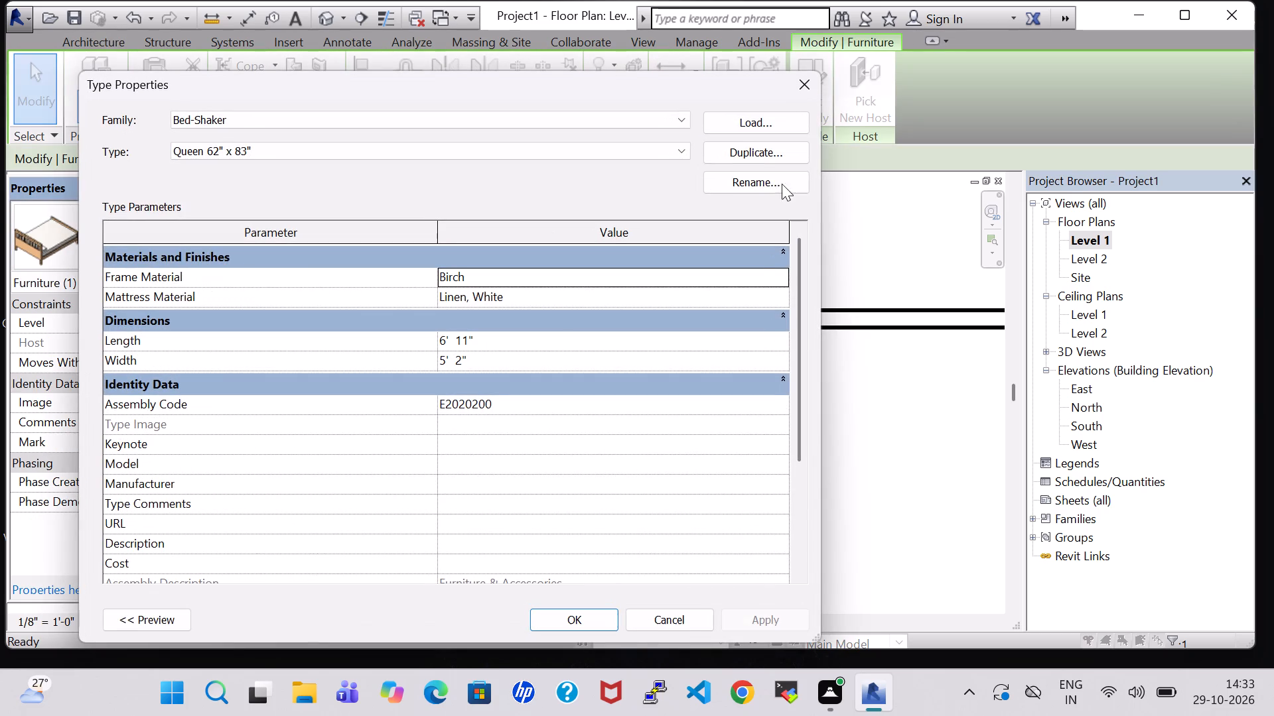
left_click(782, 290)
scroll(431, 418, "down", 1)
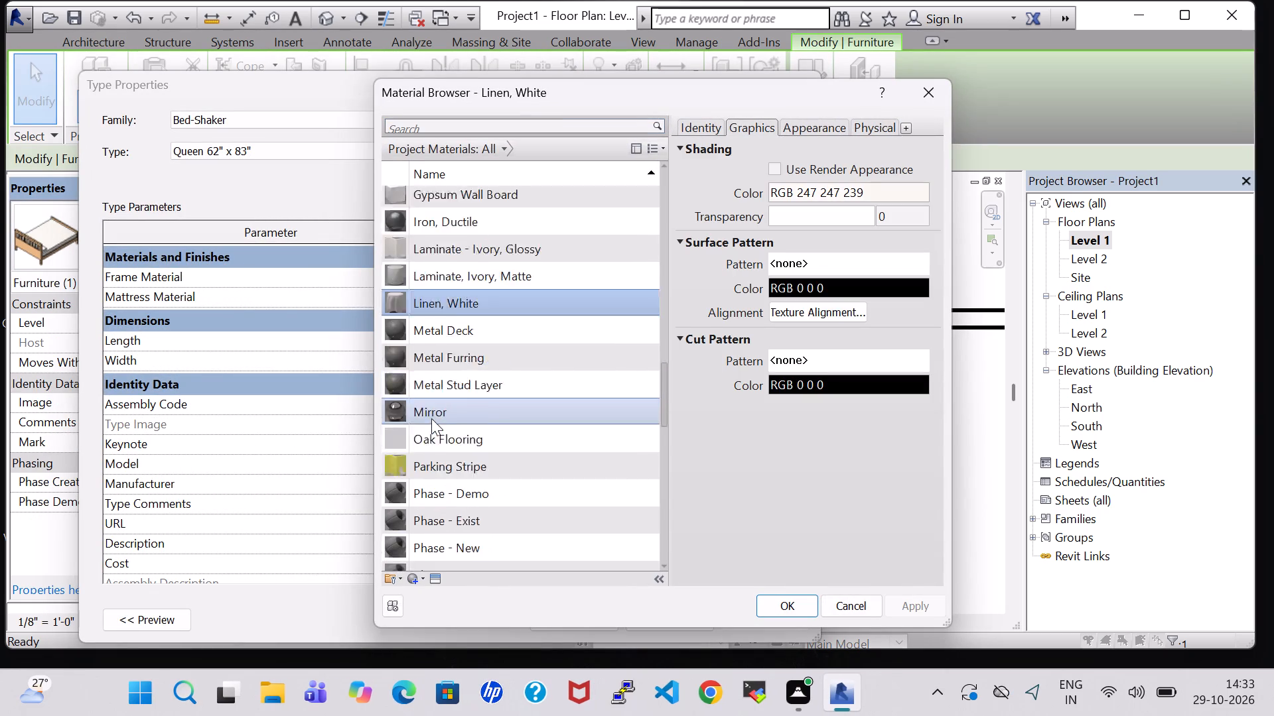
scroll(431, 418, "down", 4)
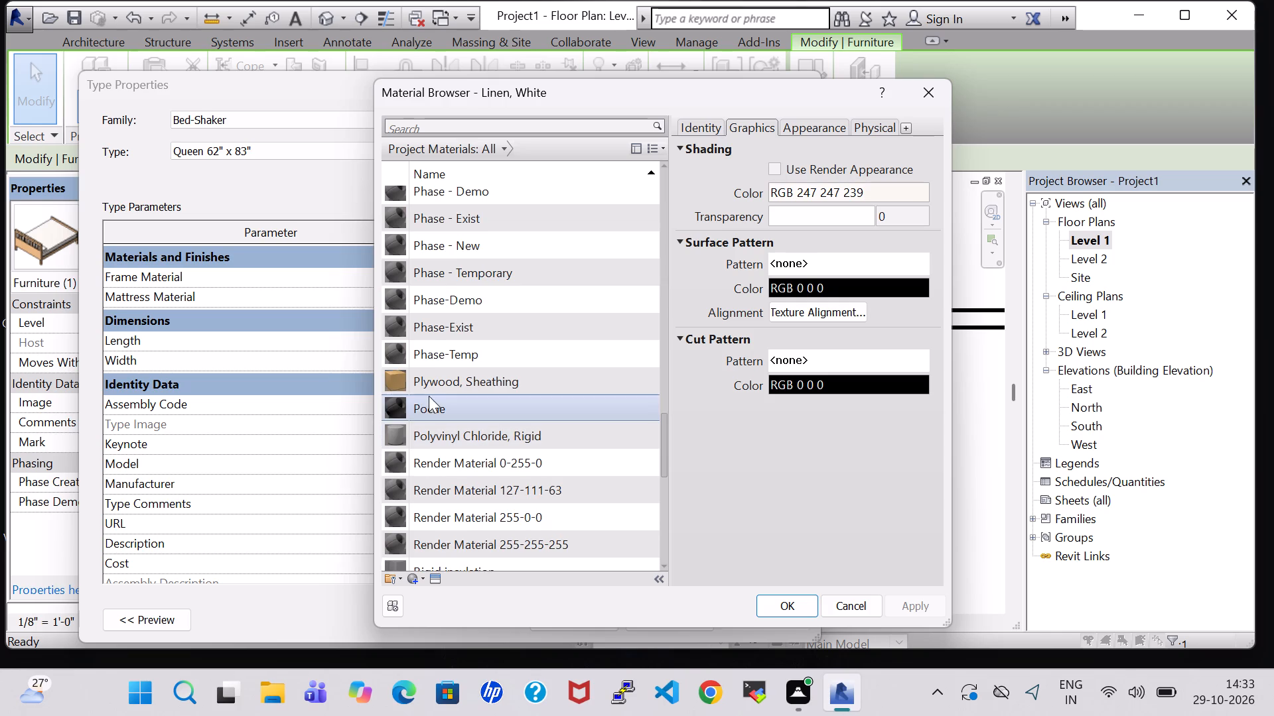
scroll(429, 380, "down", 3)
left_click(431, 406)
left_click(785, 601)
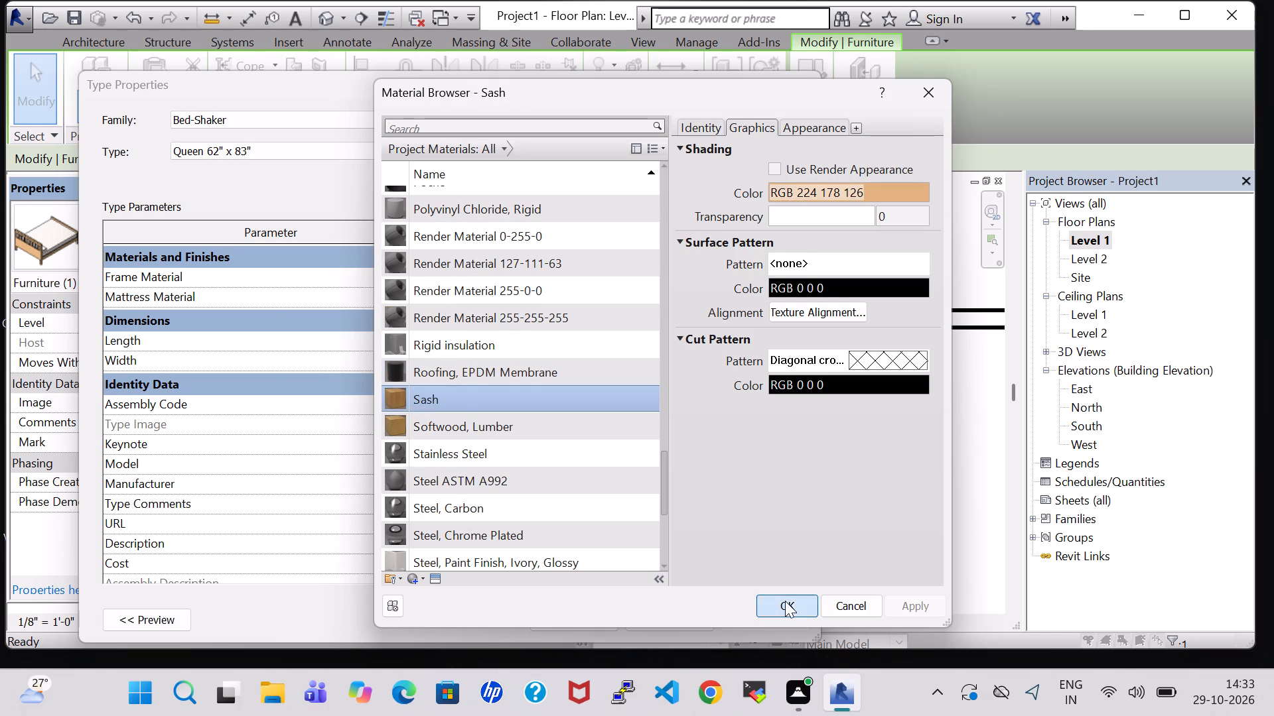
left_click(581, 628)
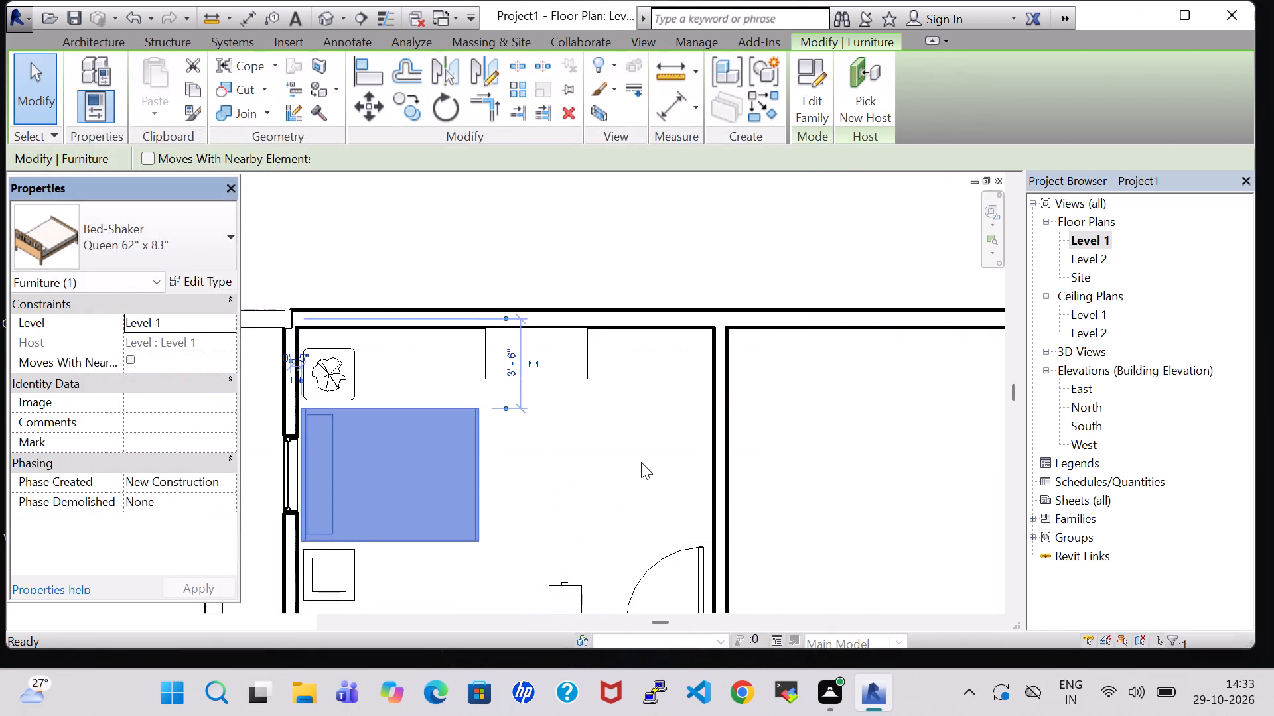
left_click(641, 462)
Start placing a component and browse the US Imperial library folders for another family to load.
left_click(209, 86)
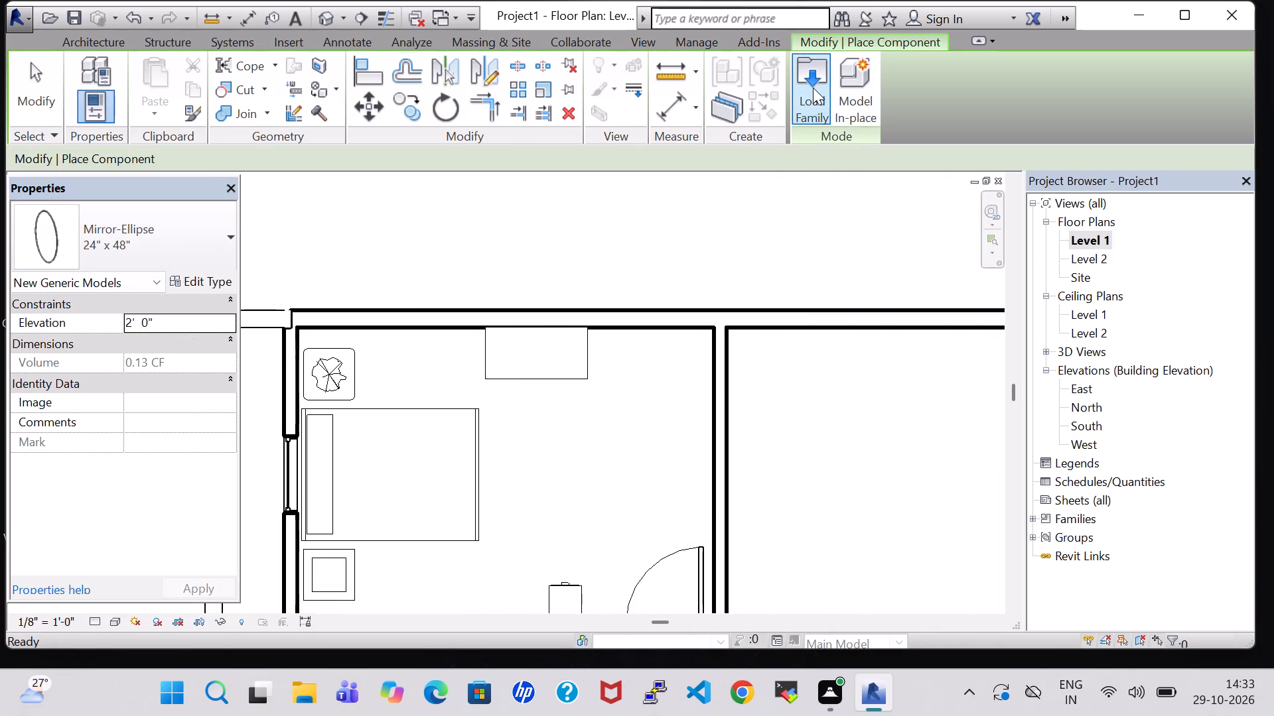
left_click(813, 88)
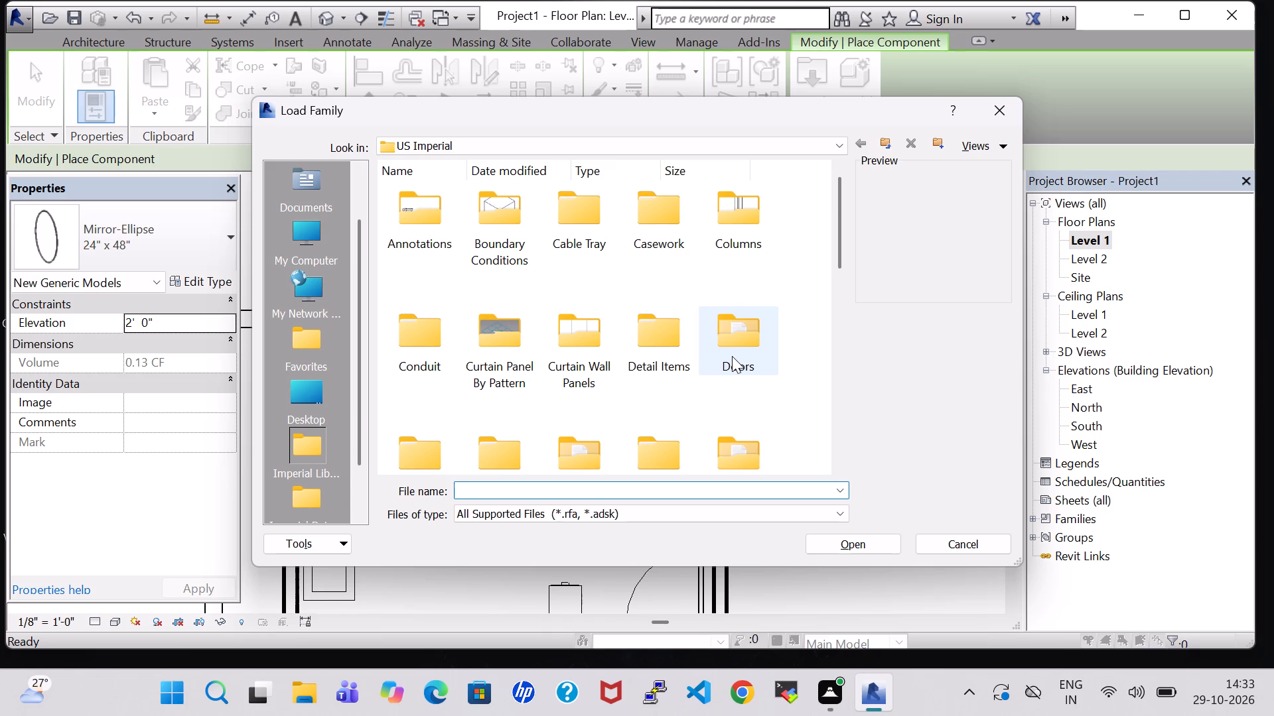
scroll(732, 356, "down", 1)
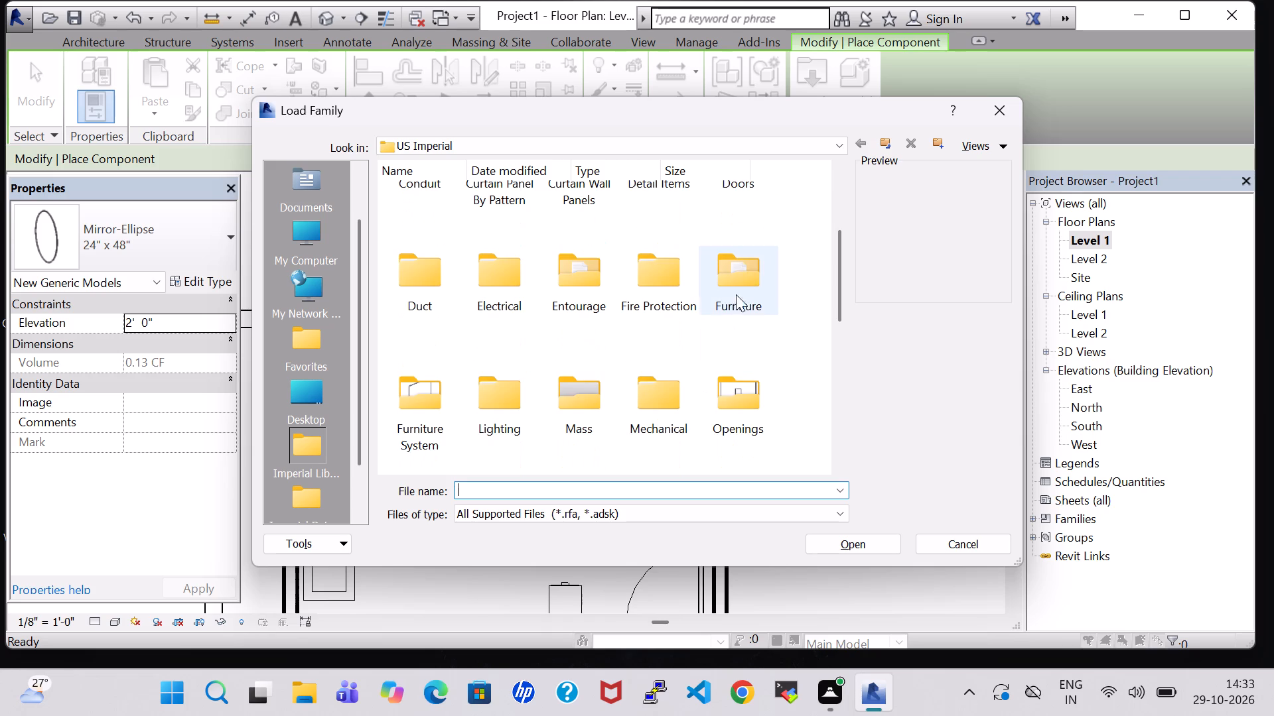
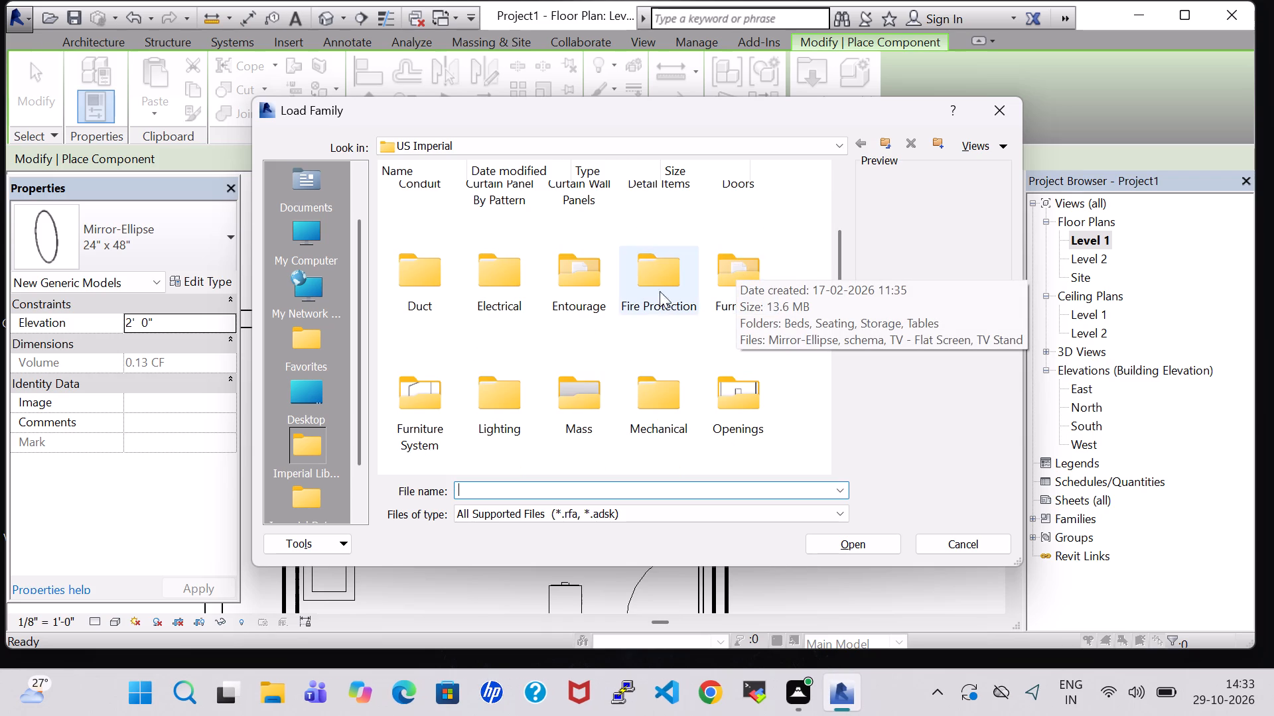
Load the TV - Flat Screen family from the Furniture folder and place the 32" type against the bedroom's east wall, facing the bed.
double_click(740, 280)
left_click(449, 342)
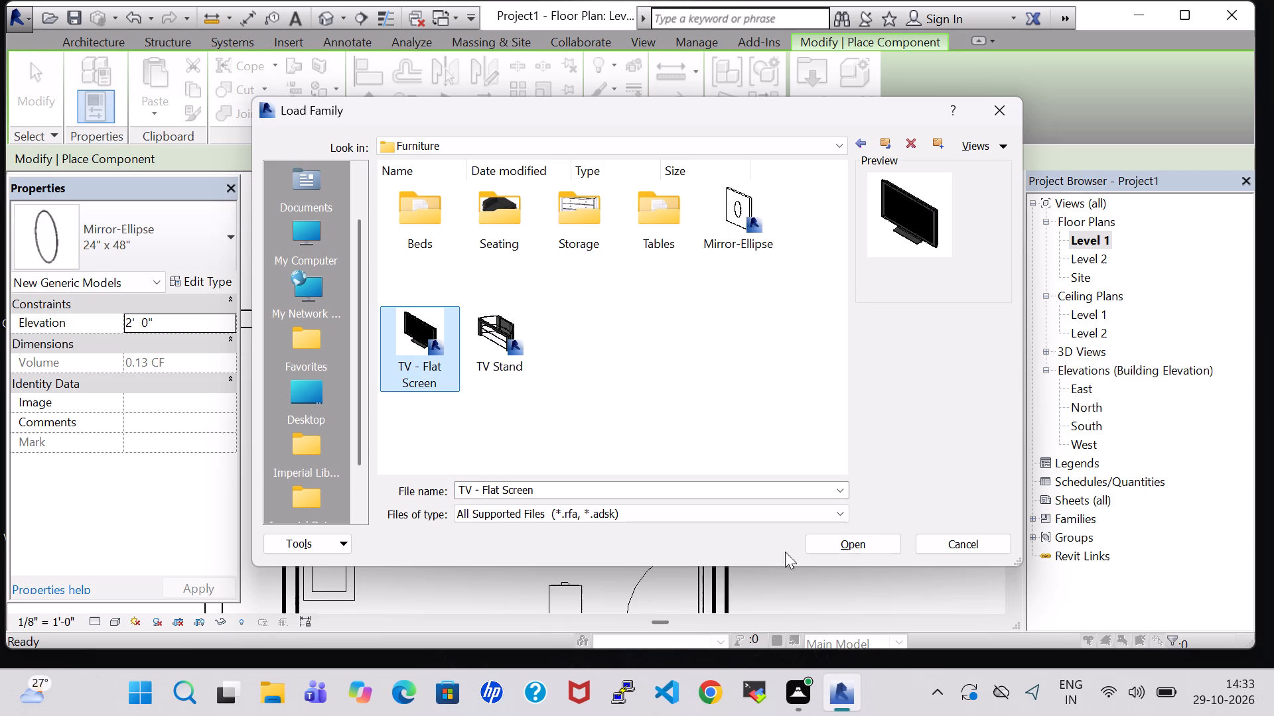
left_click(848, 550)
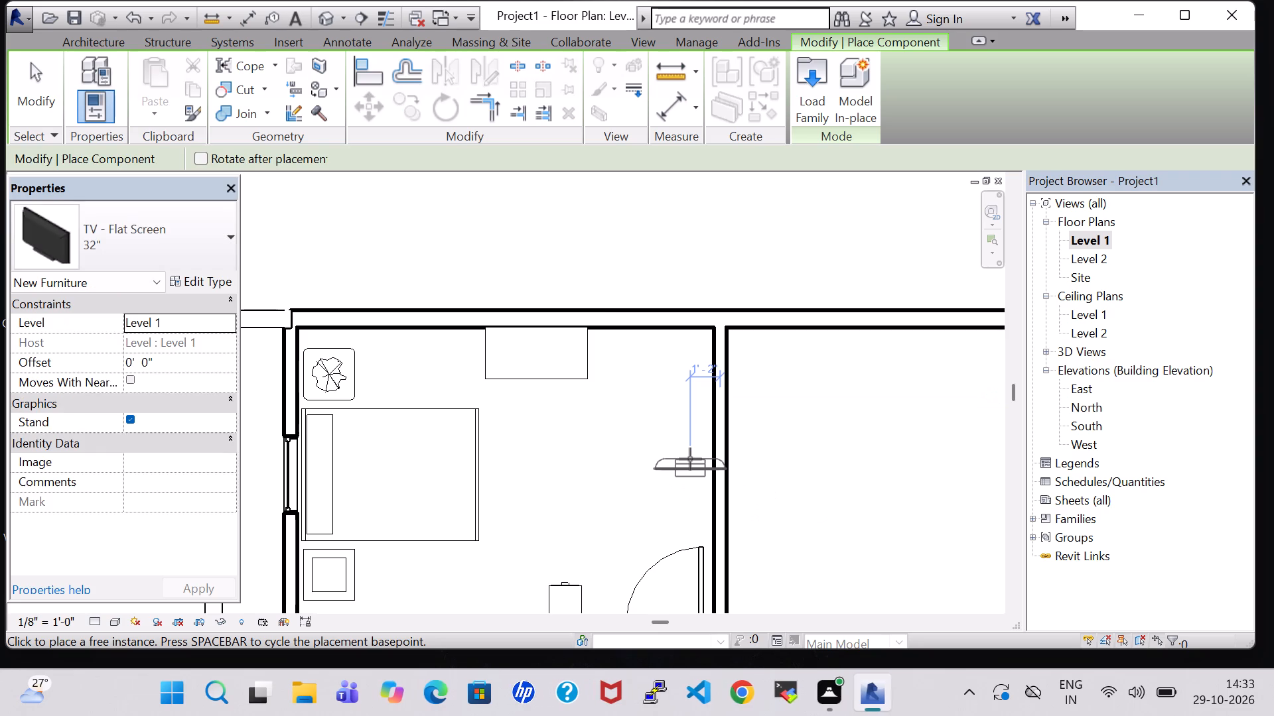
key("space")
key("space")
key("space")
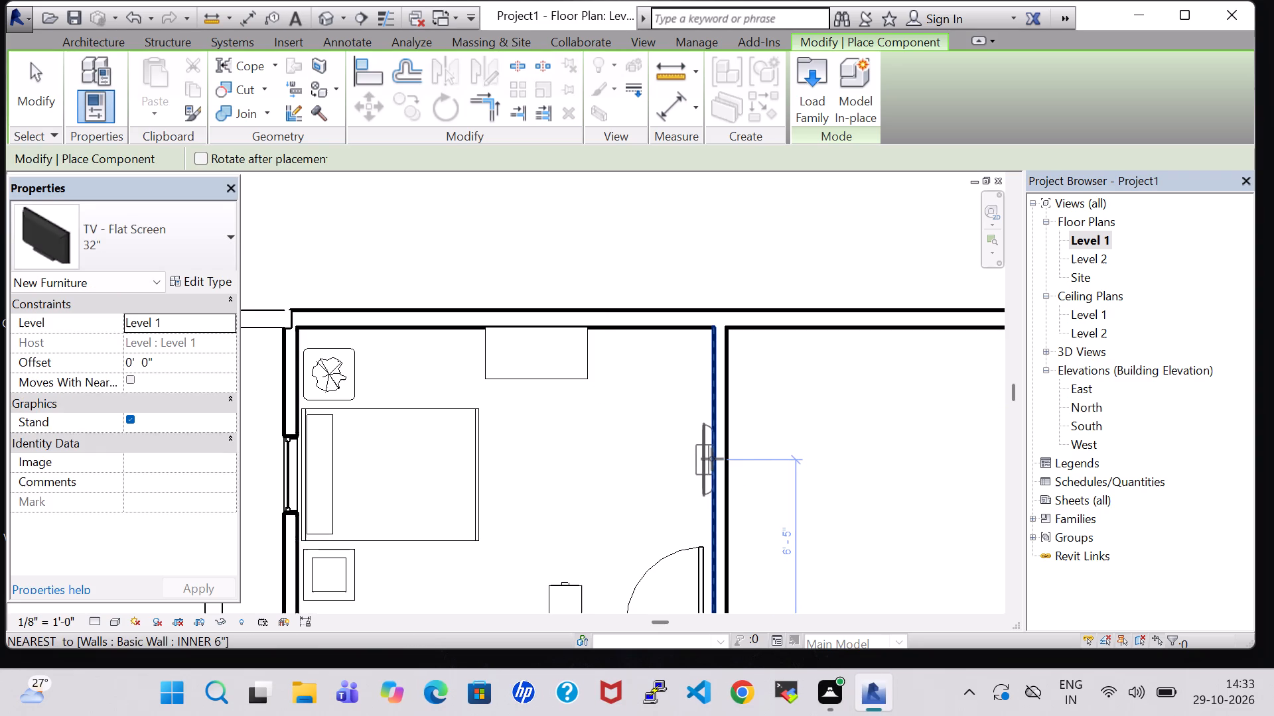
left_click(712, 459)
key("Escape")
key("Escape")
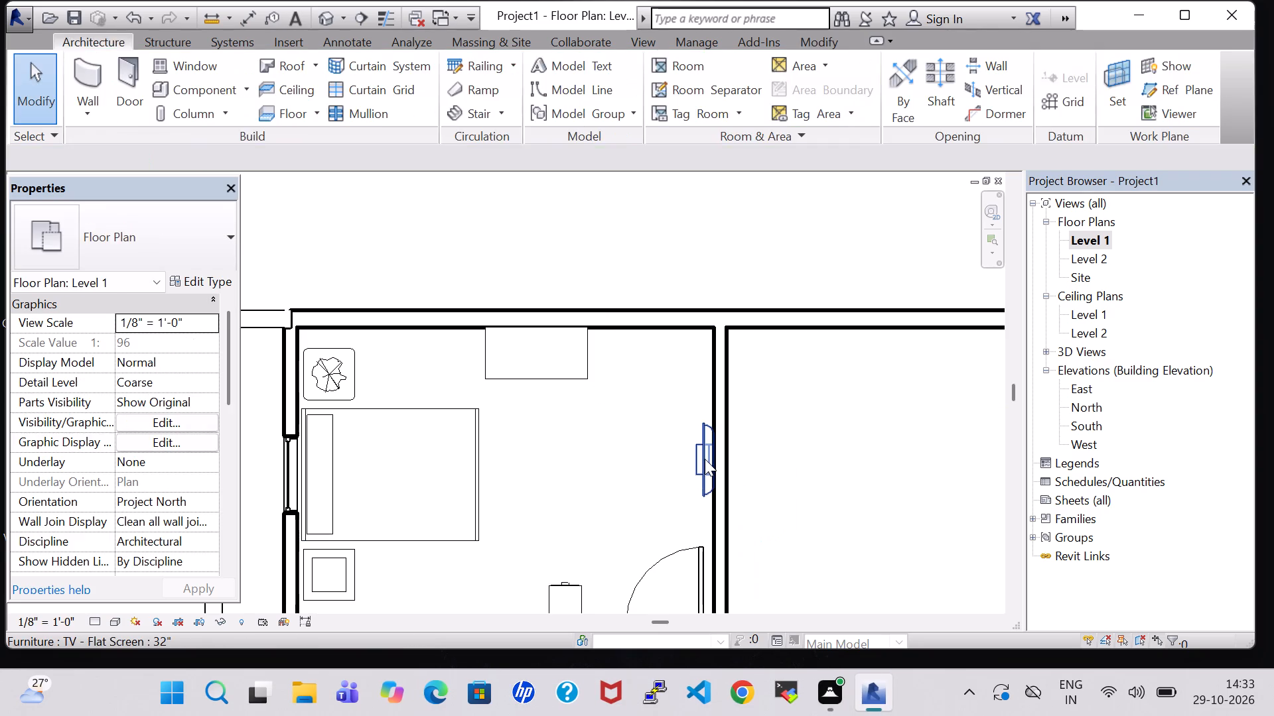
Set the Offset of the 32" flat-screen TV on the bedroom's east wall to 3' 0".
left_click(705, 459)
double_click(120, 365)
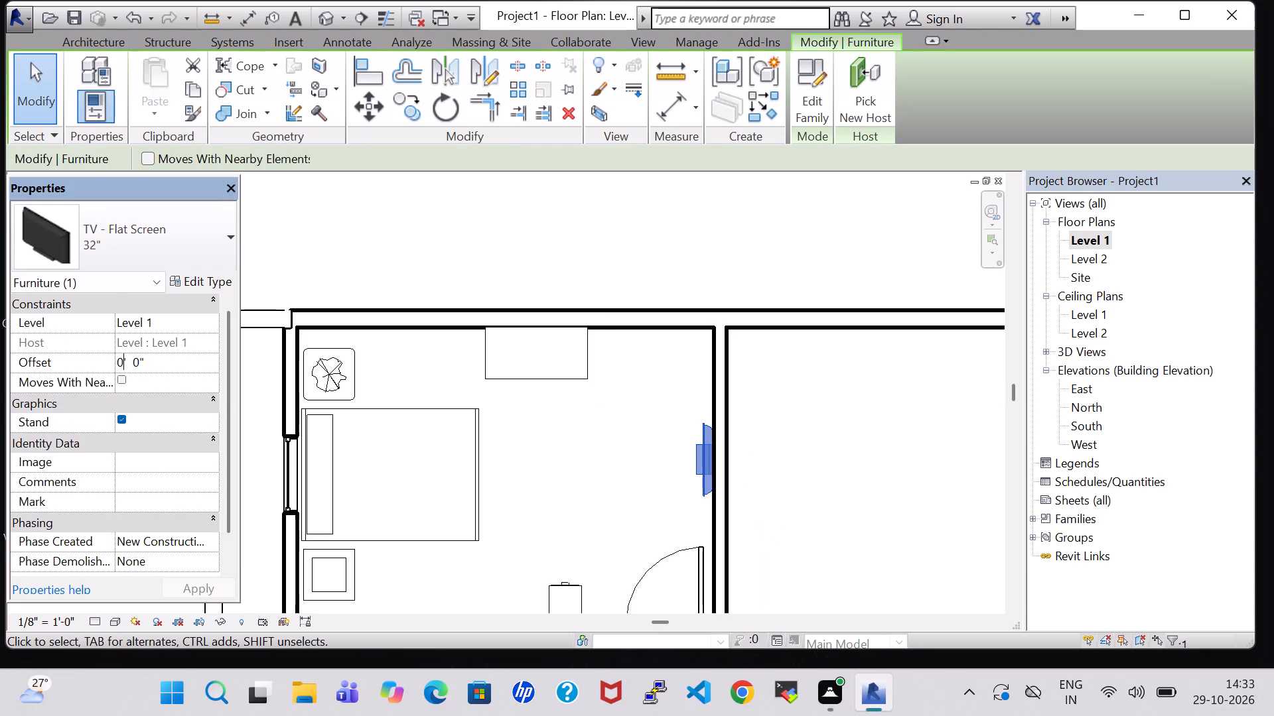
key("BackSpace")
key("3")
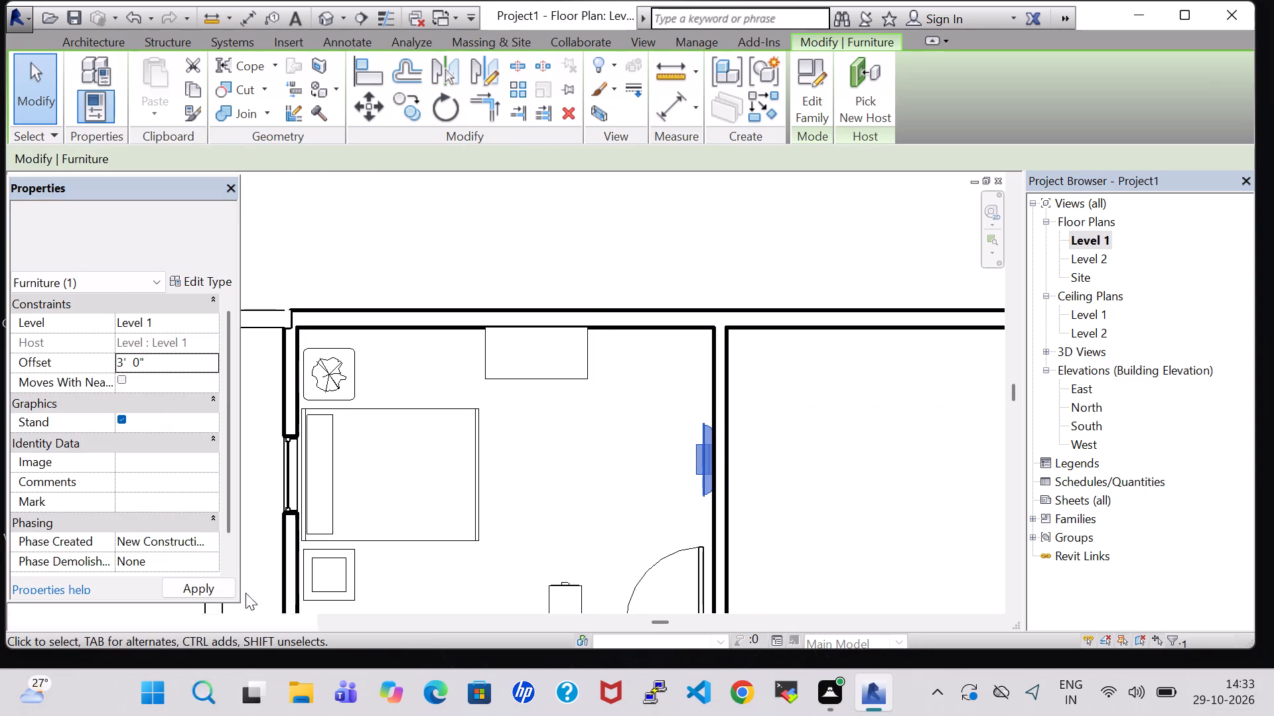
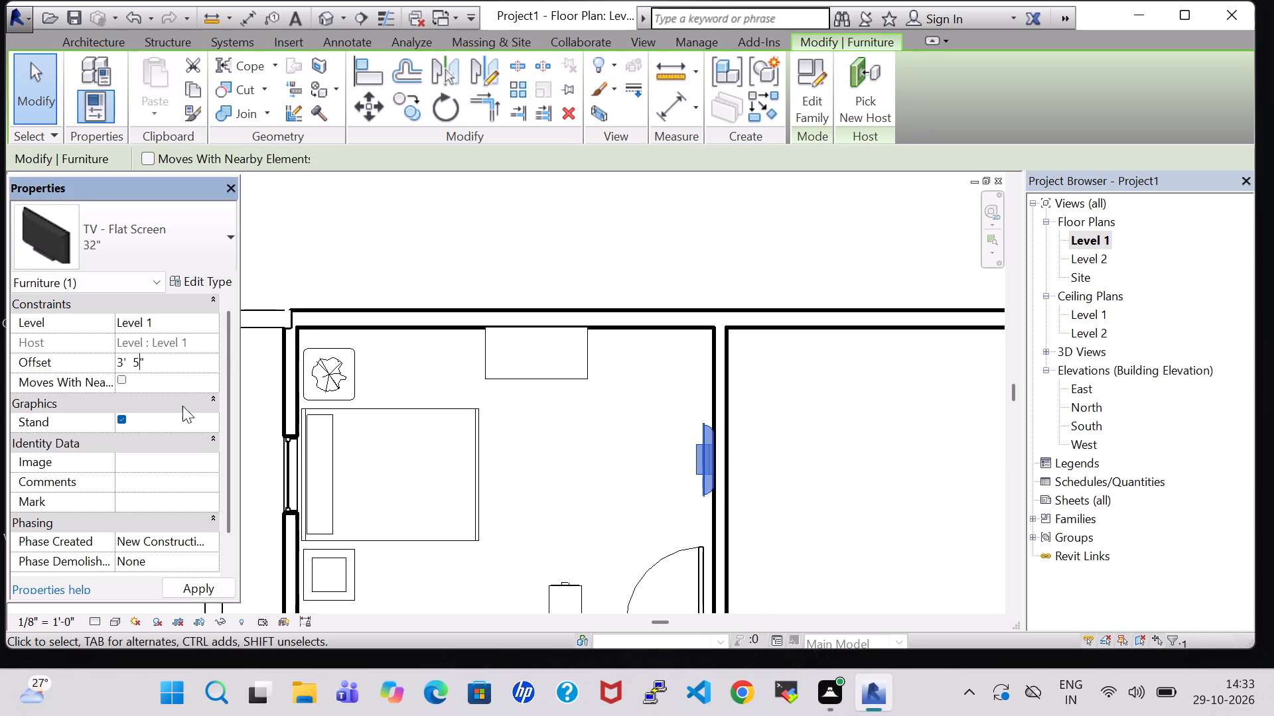
Apply the 3' 5" Offset to the 32" flat-screen TV on the bedroom's east wall and deselect it.
left_click(204, 583)
left_click(578, 497)
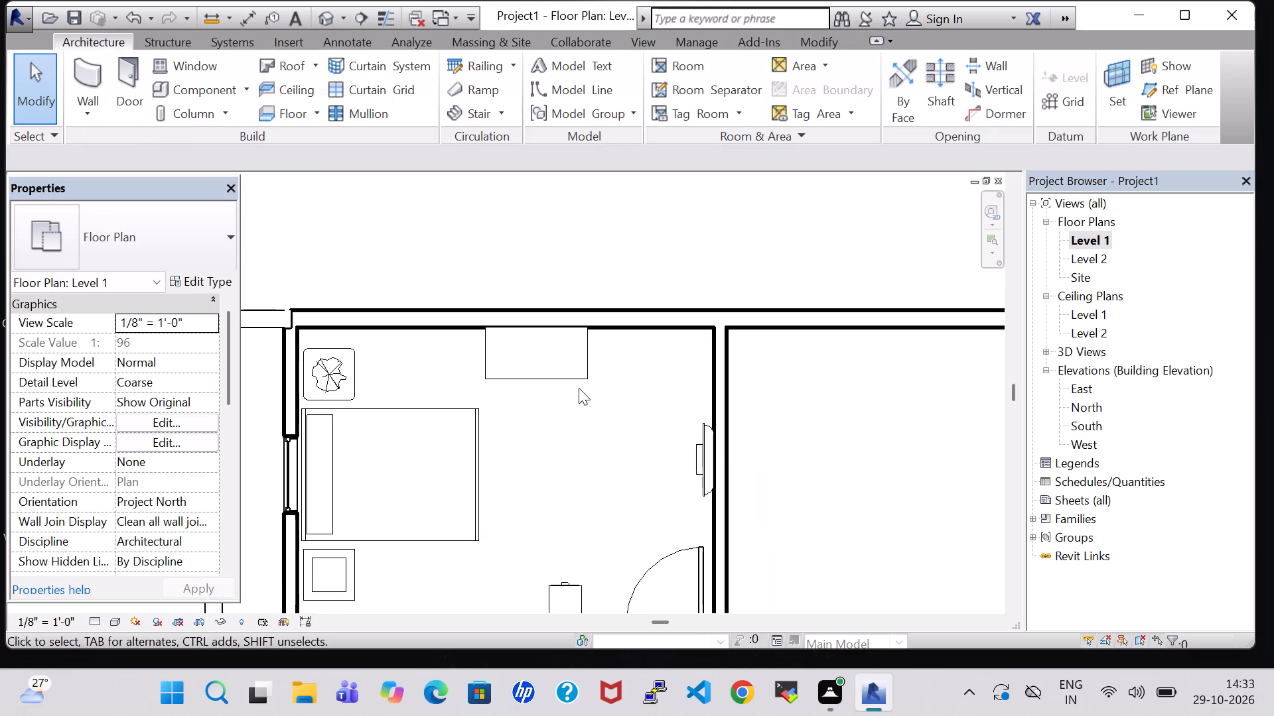
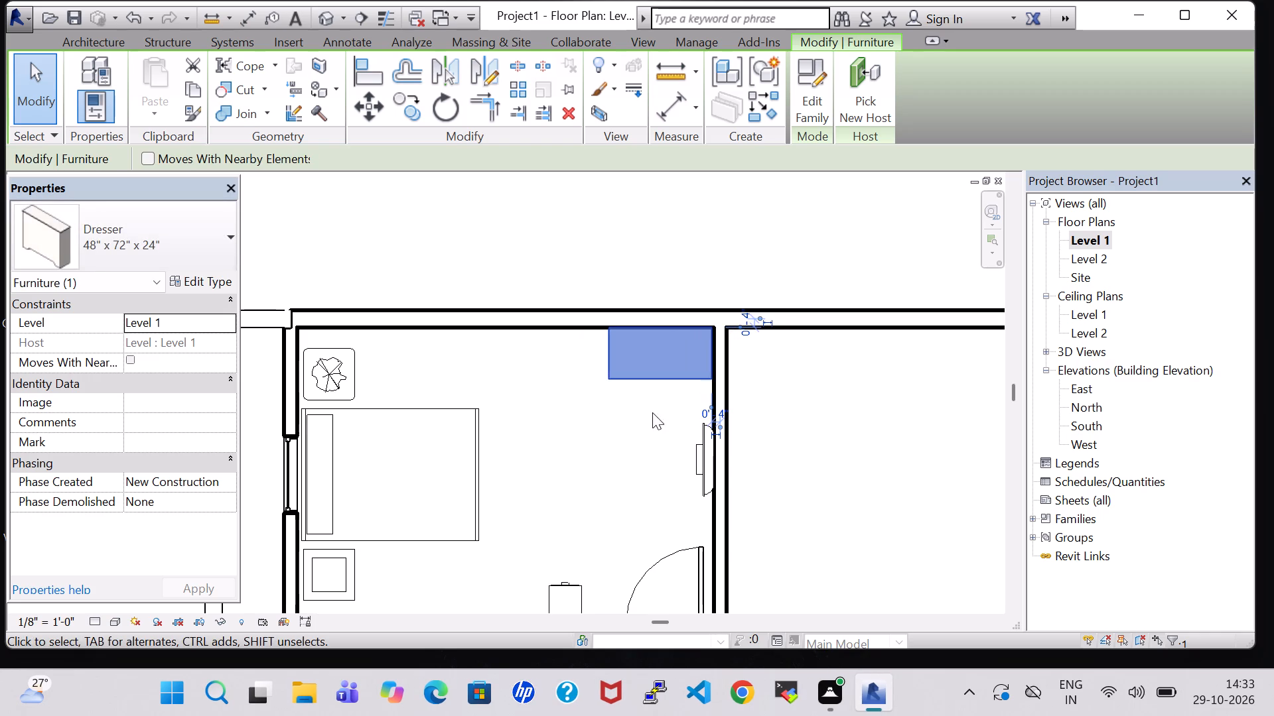
Deselect the dresser and examine the bedroom's dresser, wall TV, side cabinet and mirror in the 3D view.
left_click(646, 467)
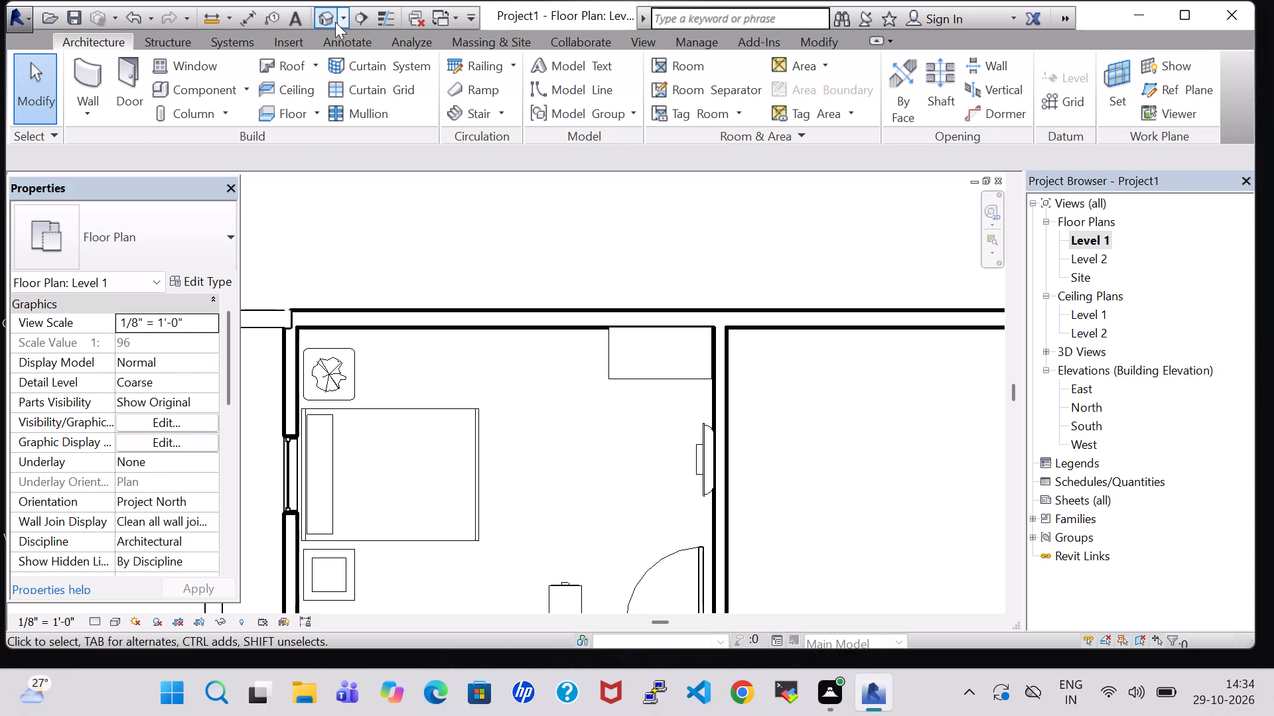
left_click(323, 19)
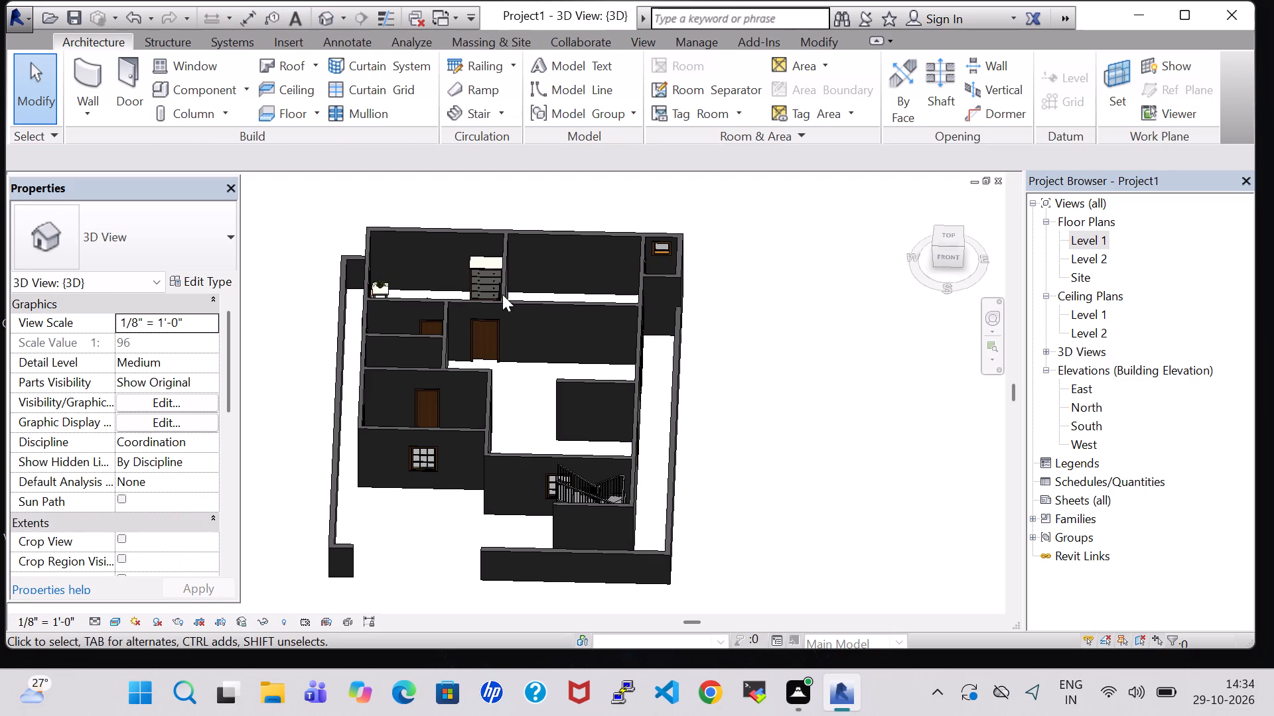
scroll(451, 260, "up", 9)
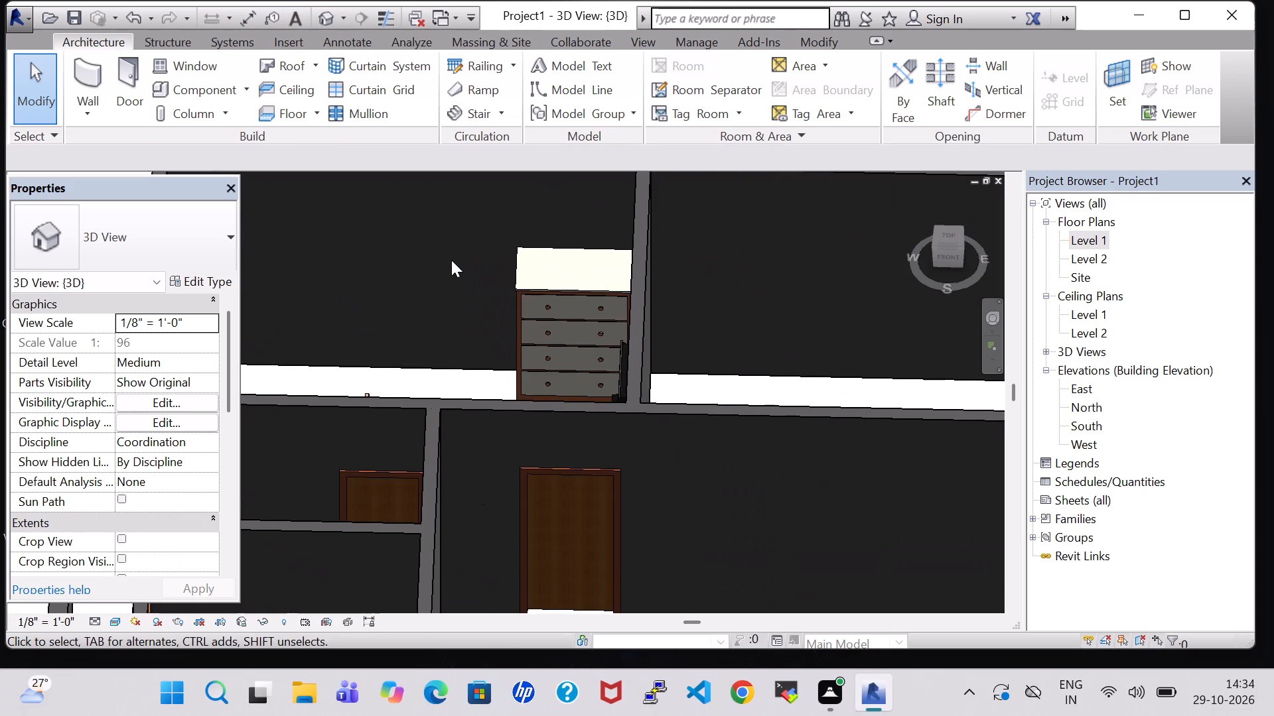
middle_click_drag(451, 260, 462, 341, "shift")
scroll(432, 300, "up", 1)
middle_click_drag(431, 300, 555, 335)
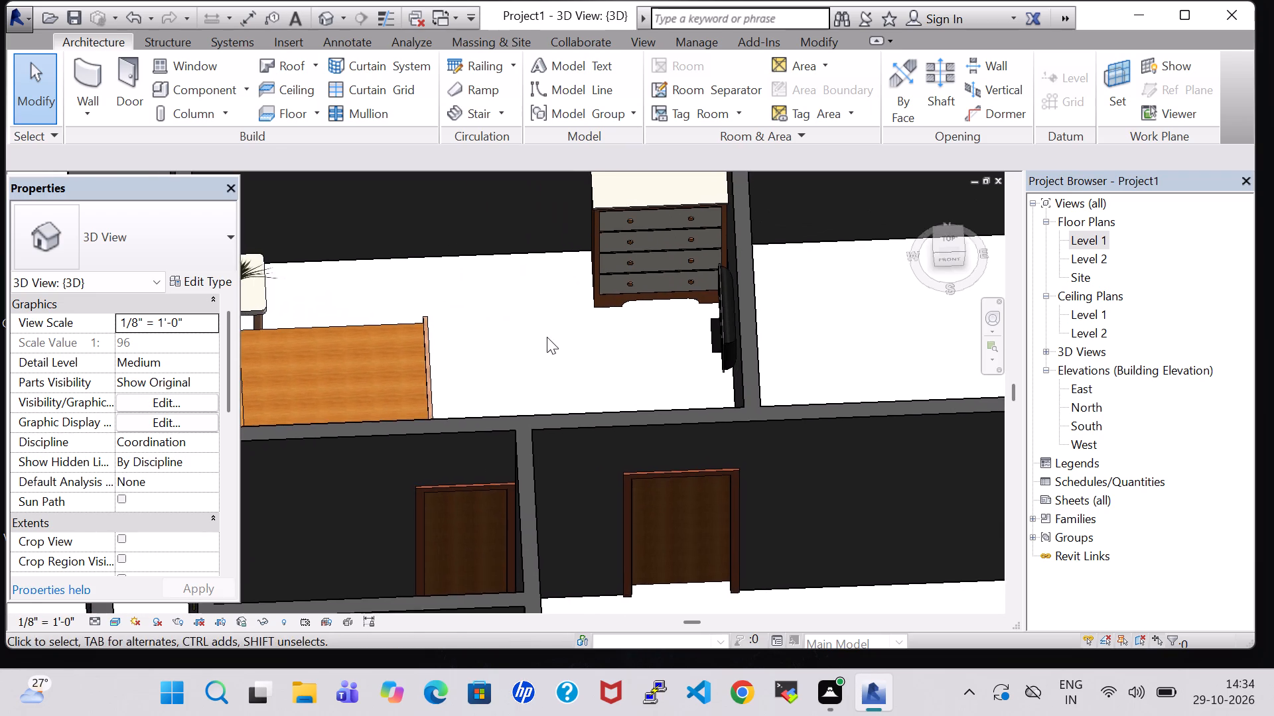
middle_click_drag(436, 275, 476, 444, "shift")
middle_click_drag(420, 406, 528, 373)
middle_click_drag(518, 356, 557, 384, "shift")
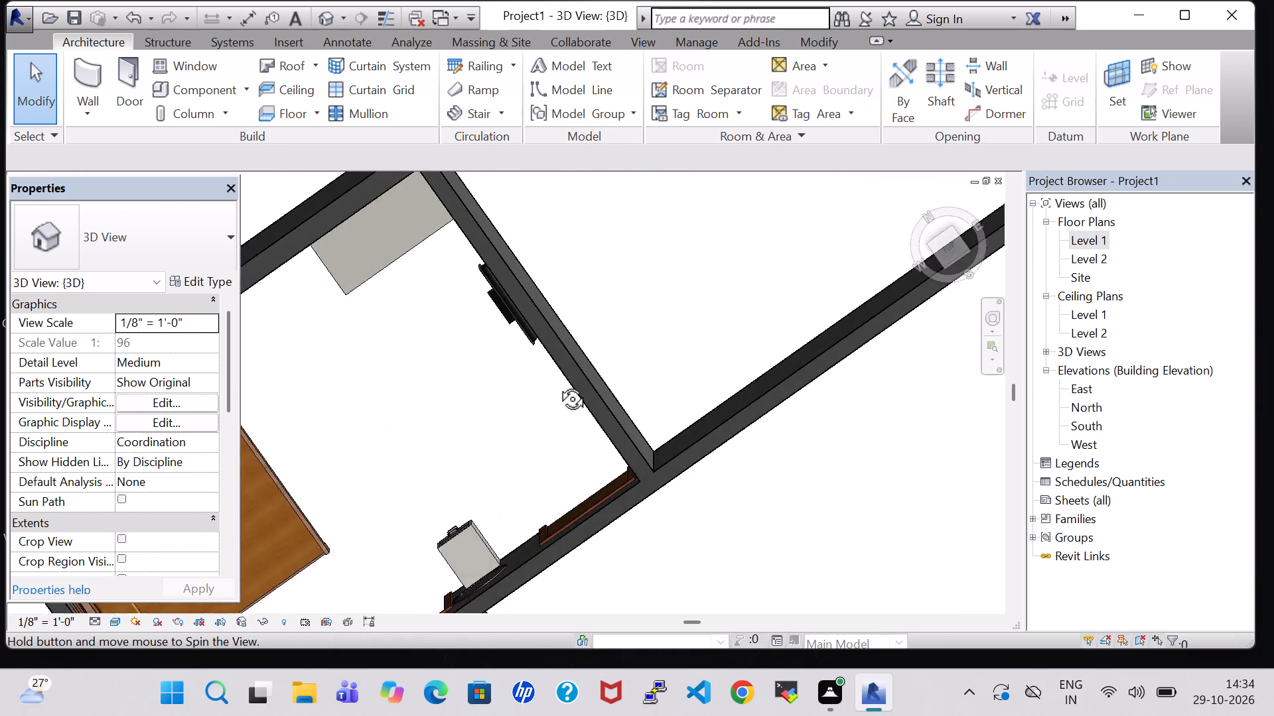
middle_click_drag(557, 384, 561, 447, "shift")
middle_click_drag(561, 463, 535, 510, "shift")
scroll(515, 404, "up", 1)
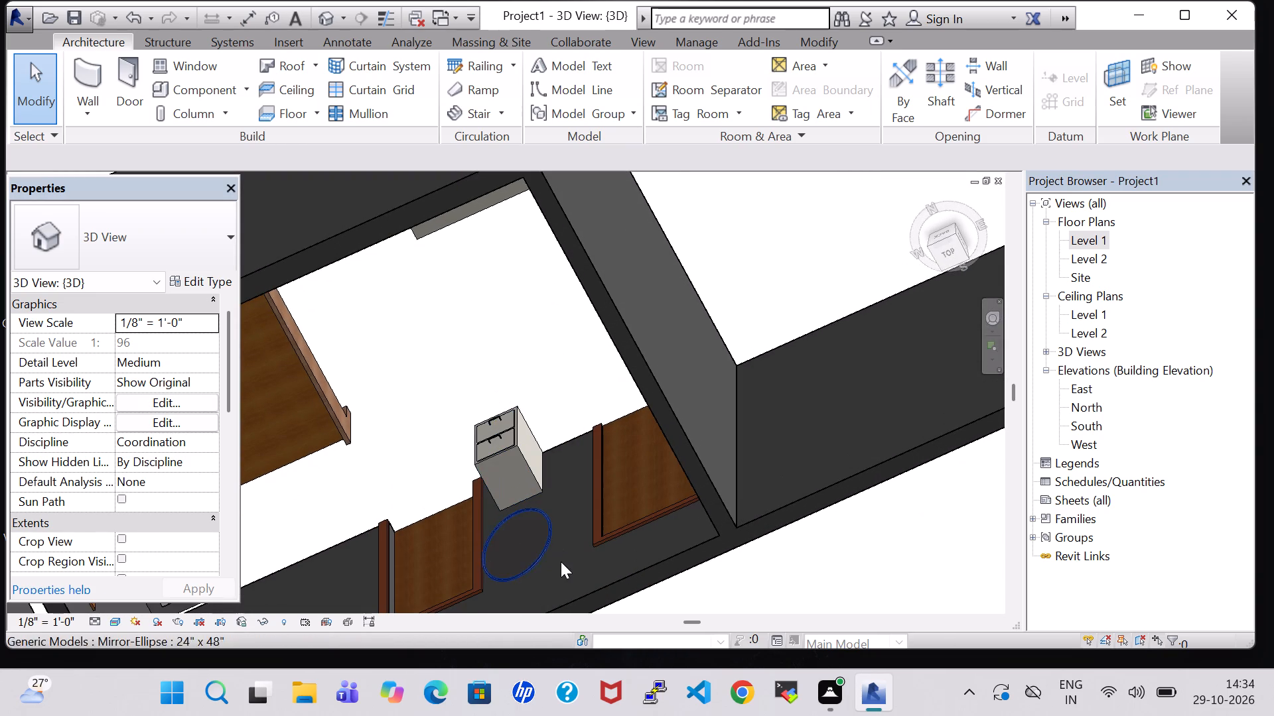
Nudge the 24" x 48" elliptical mirror two increments east along the bedroom's south wall, between the two doors, and deselect it.
left_click(555, 540)
key("Right")
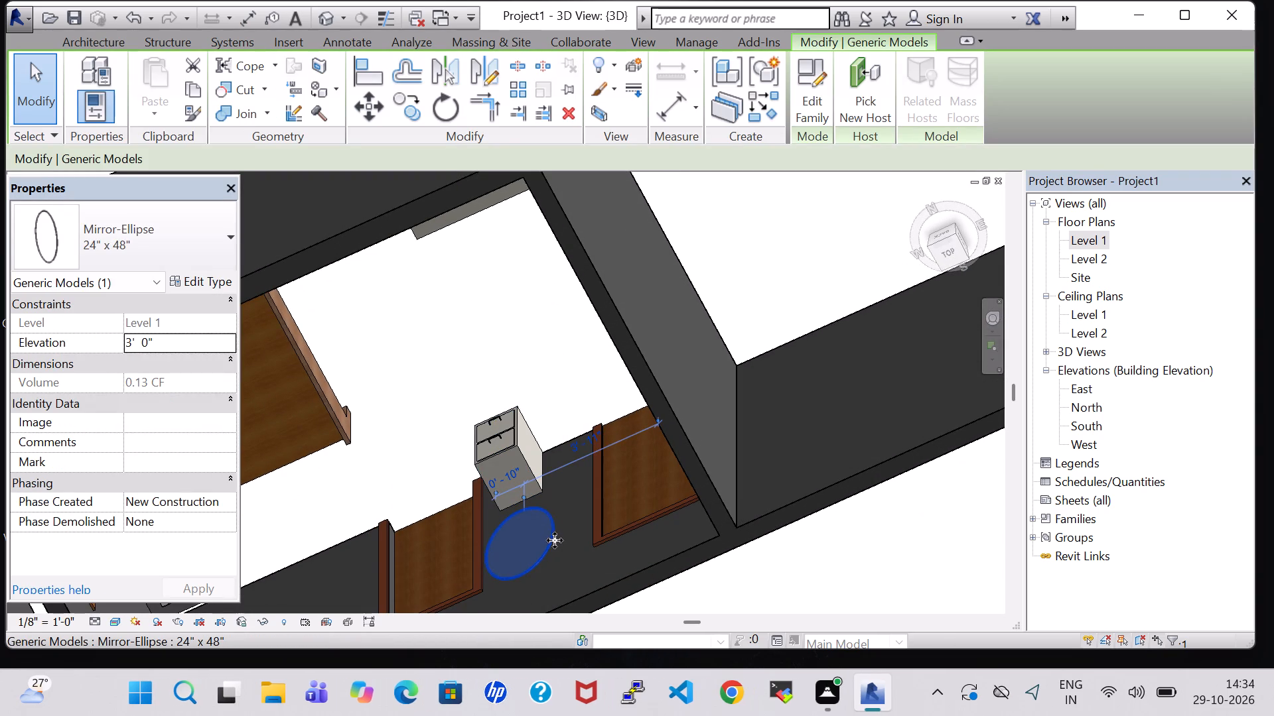
key("Right")
left_click(491, 324)
Examine the bedroom in 3D from several angles, checking the bed, side tables, window, doors and wall mirror.
middle_click_drag(491, 324, 740, 246)
middle_click(743, 239)
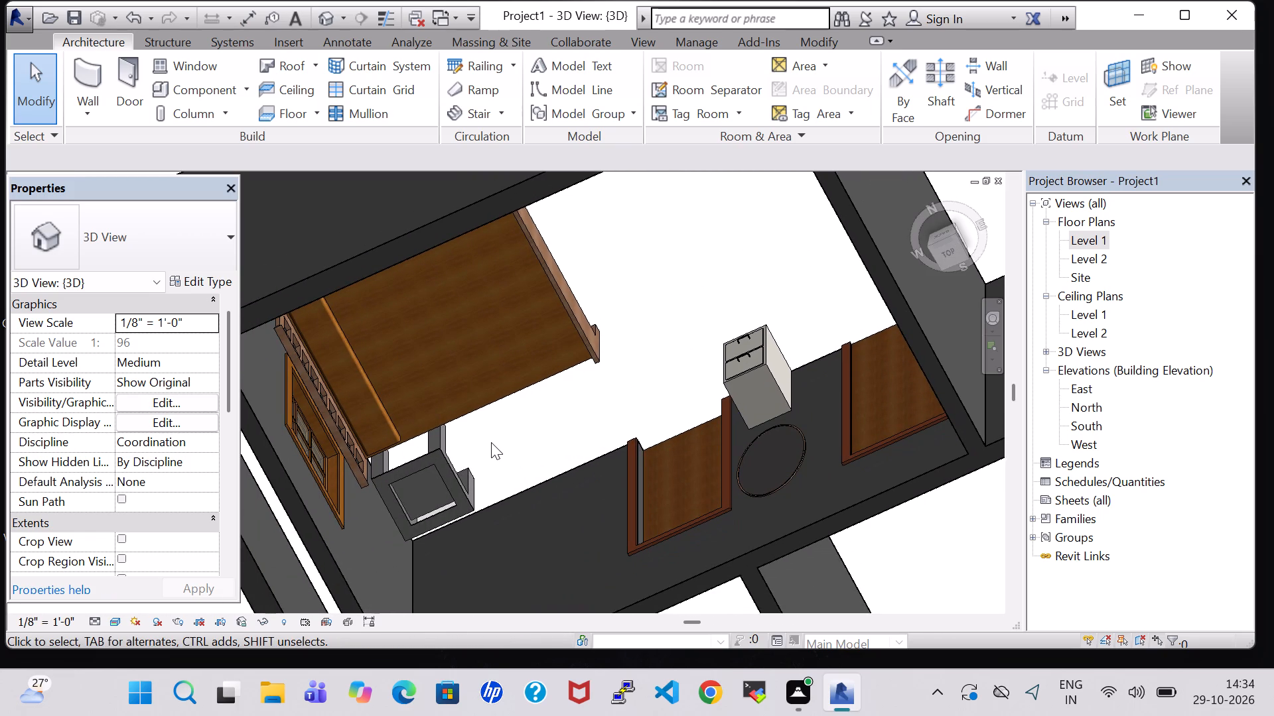
middle_click_drag(491, 442, 459, 312)
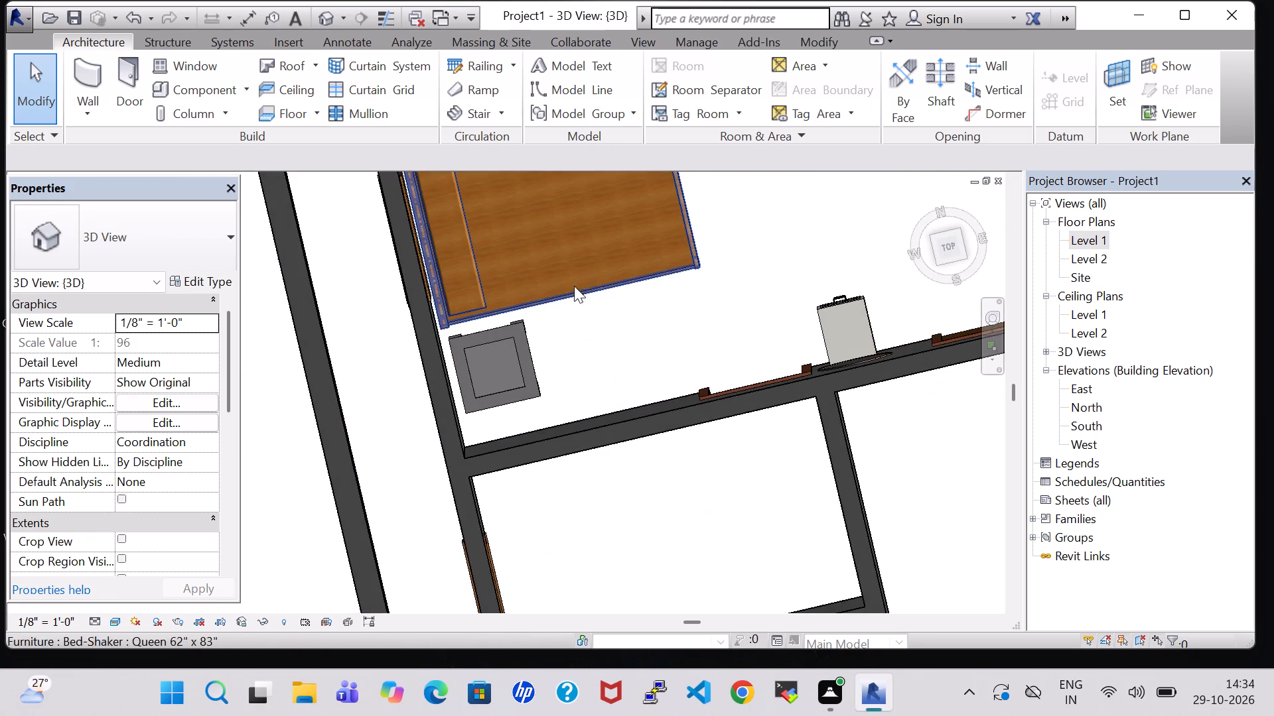
middle_click_drag(574, 286, 349, 276)
scroll(349, 276, "up", 1)
middle_click_drag(550, 290, 451, 261, "shift")
middle_click_drag(670, 274, 186, 512)
middle_click_drag(701, 259, 626, 140)
middle_click_drag(749, 302, 723, 296)
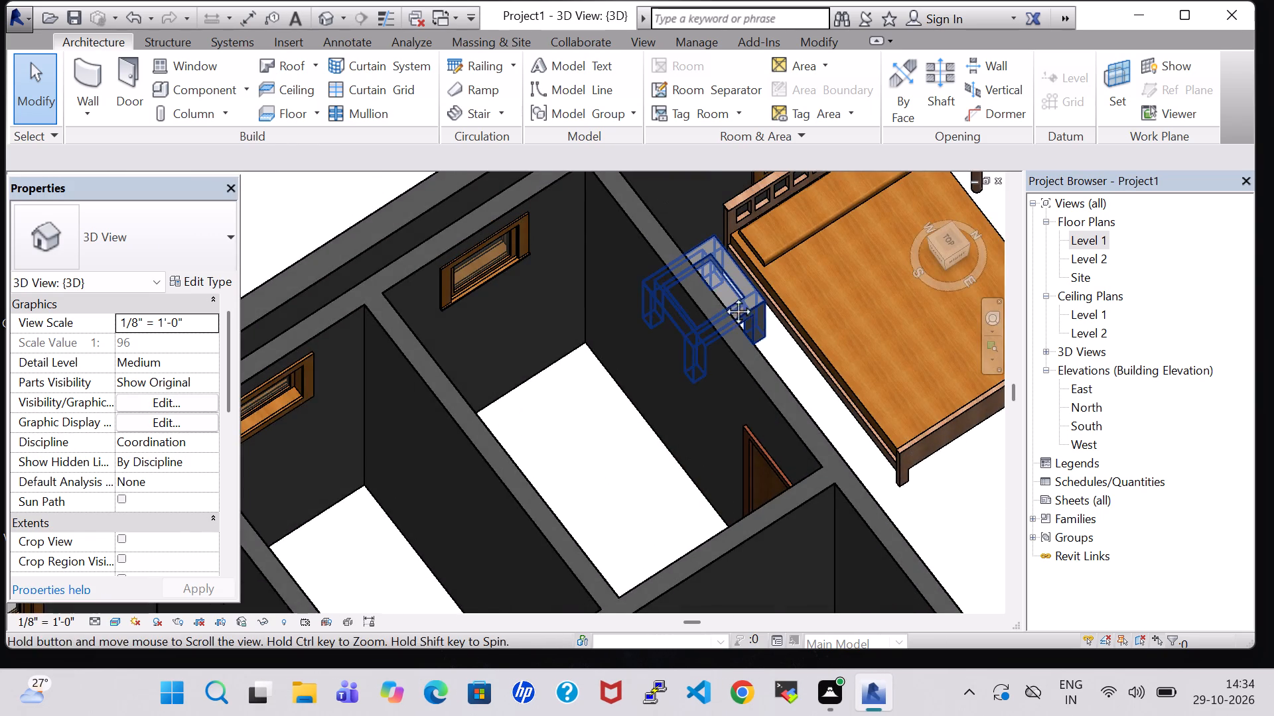
middle_click_drag(723, 296, 531, 292)
middle_click_drag(774, 339, 743, 251, "shift")
middle_click_drag(783, 306, 697, 288)
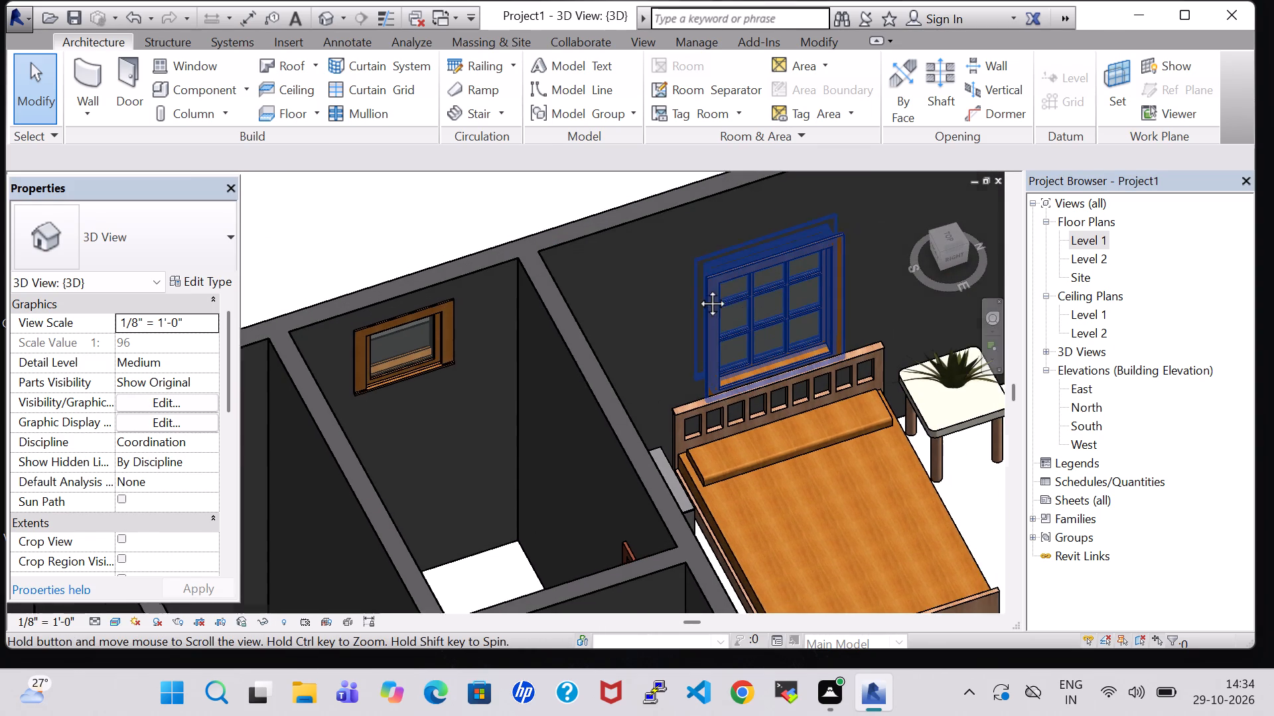
middle_click_drag(697, 288, 599, 227)
middle_click_drag(849, 400, 805, 424)
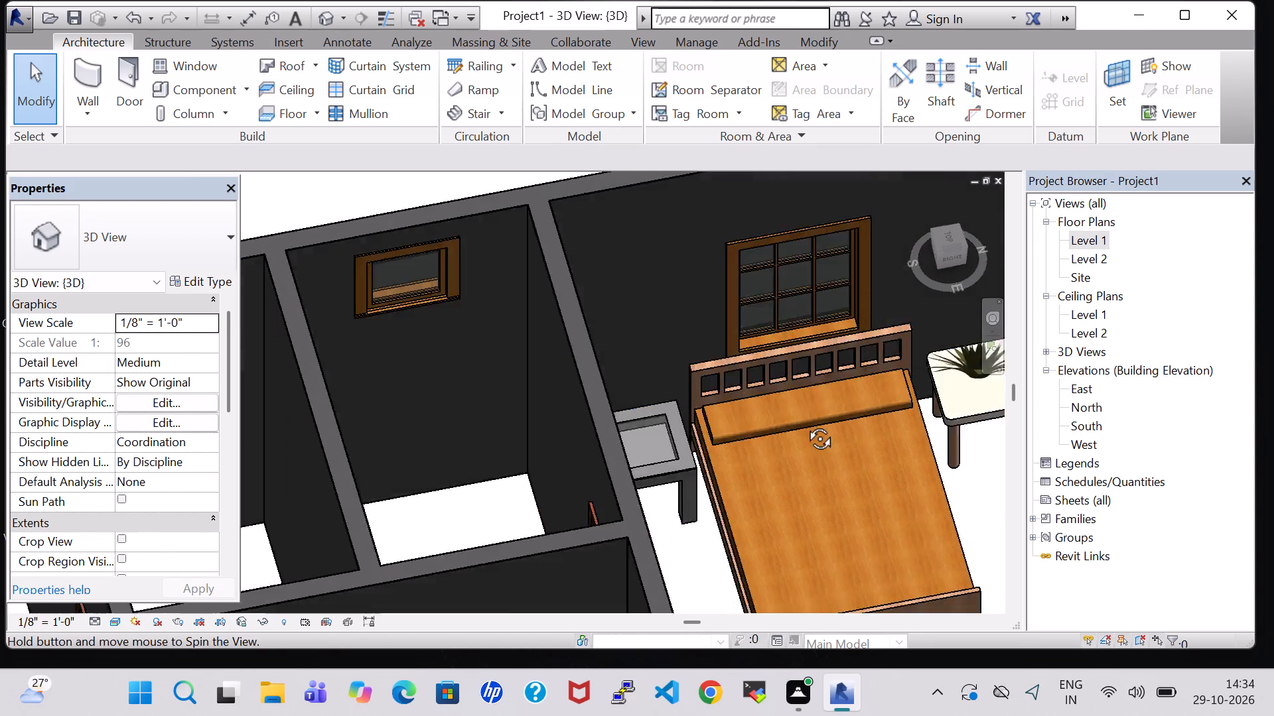
middle_click_drag(805, 424, 788, 430)
middle_click_drag(804, 442, 494, 198)
middle_click_drag(589, 339, 532, 339)
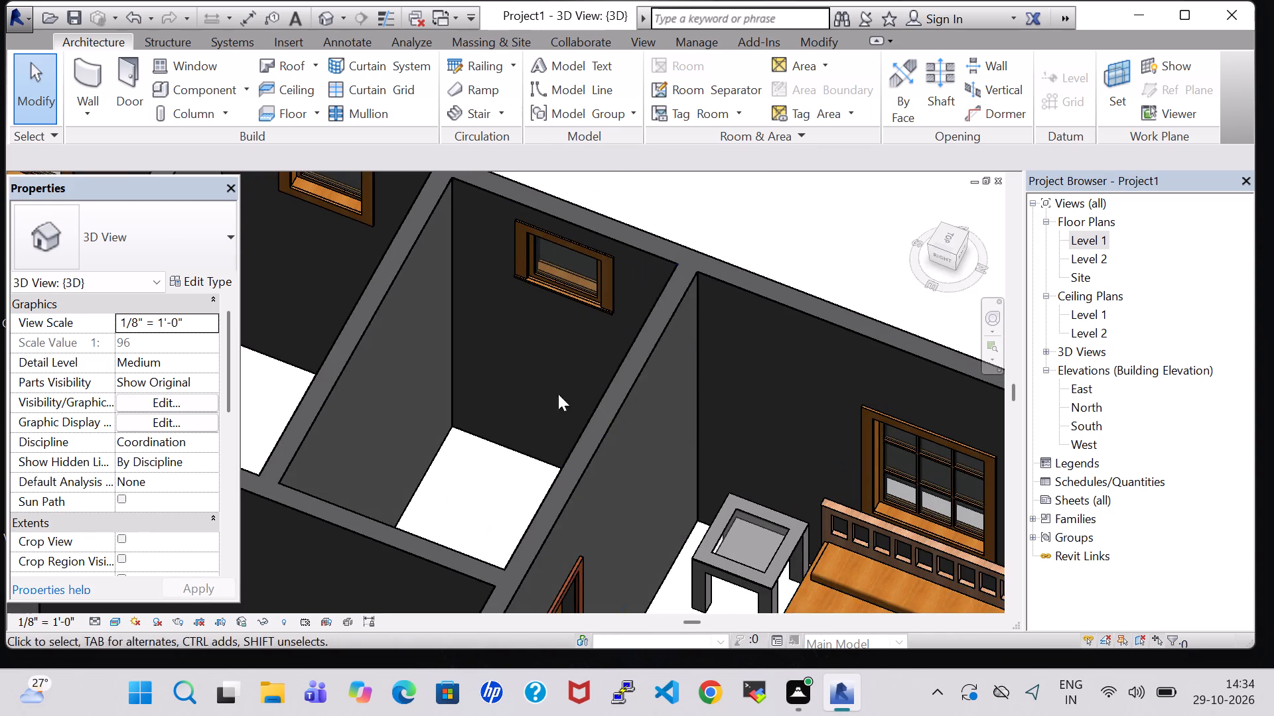
middle_click_drag(628, 467, 457, 280)
scroll(464, 396, "up", 1)
middle_click_drag(433, 472, 441, 472)
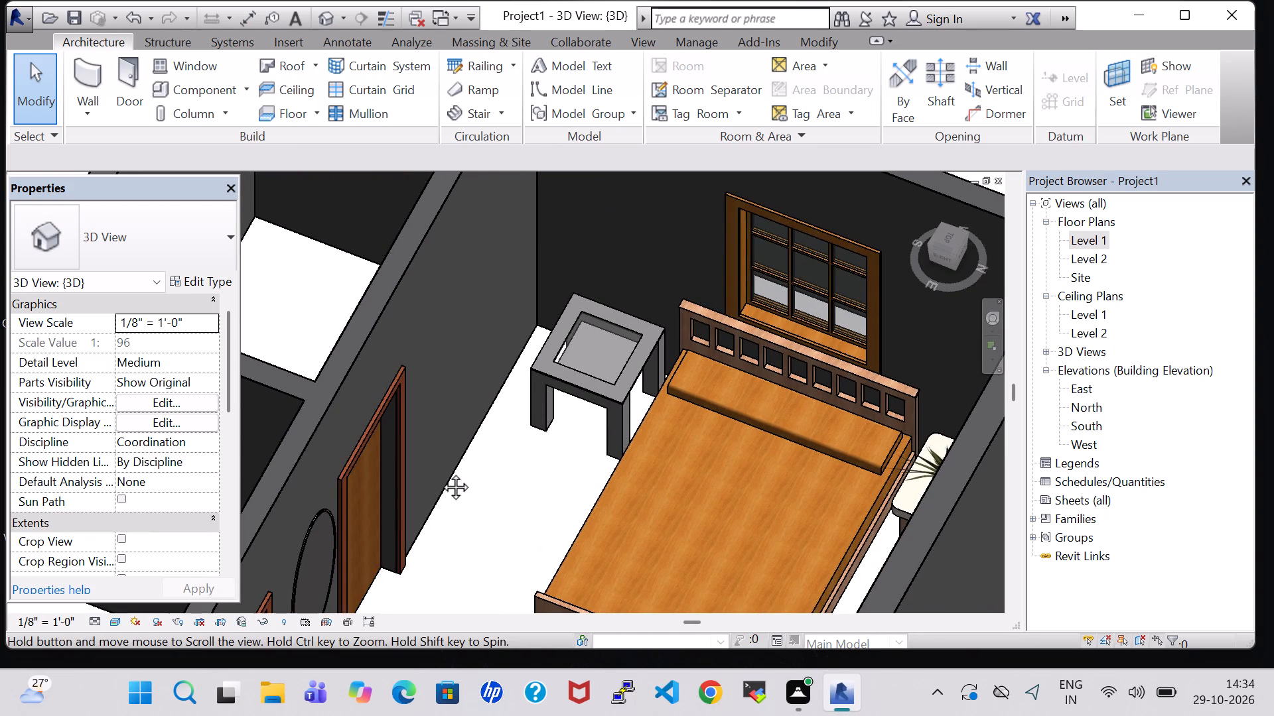
middle_click_drag(441, 472, 457, 424)
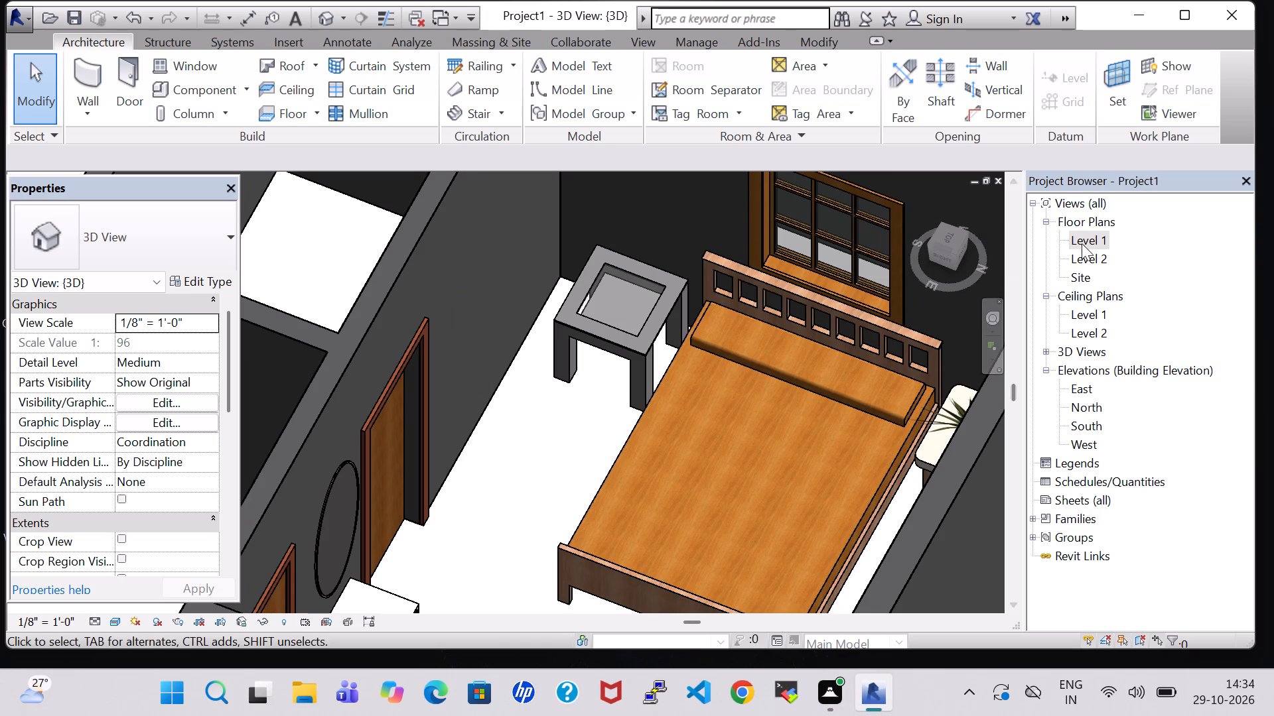
Return to the Level 1 floor plan and load the Chair-Corbu family from the Seating library folder.
double_click(1084, 242)
scroll(918, 337, "down", 4)
scroll(709, 507, "up", 7)
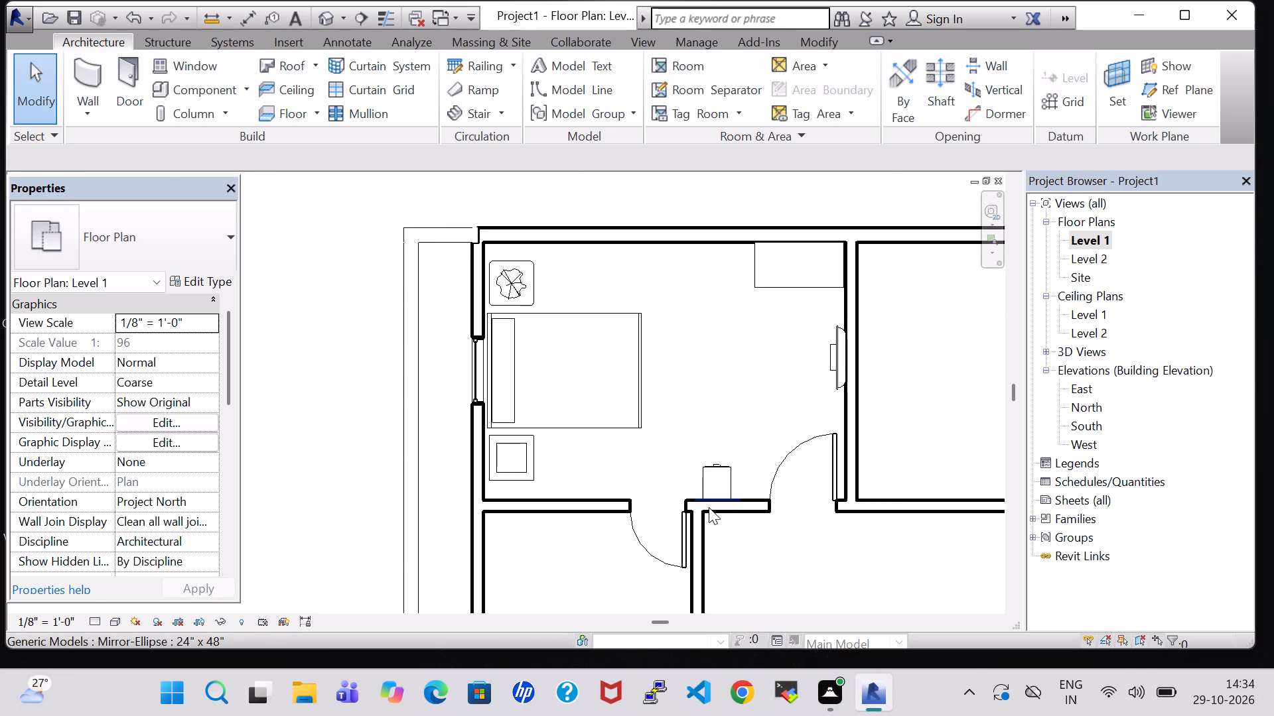
scroll(709, 507, "up", 2)
left_click(784, 340)
scroll(778, 330, "down", 2)
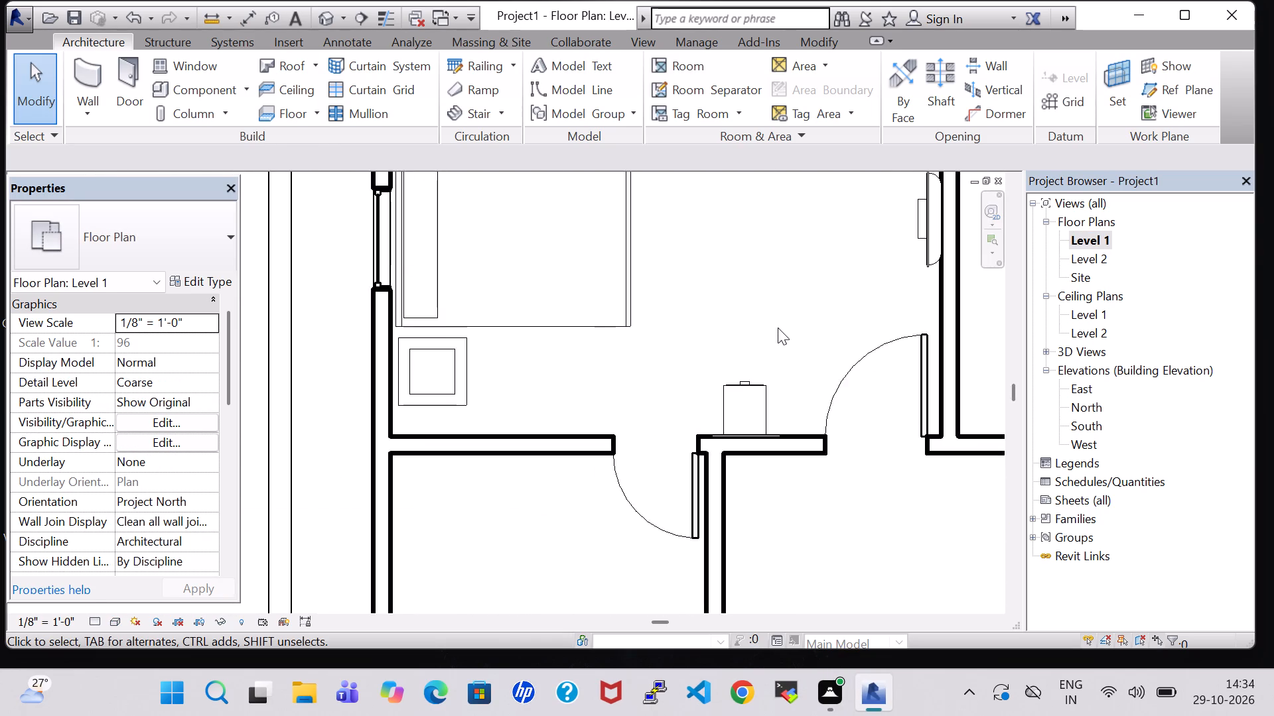
scroll(778, 328, "down", 3)
middle_click_drag(751, 257, 704, 425)
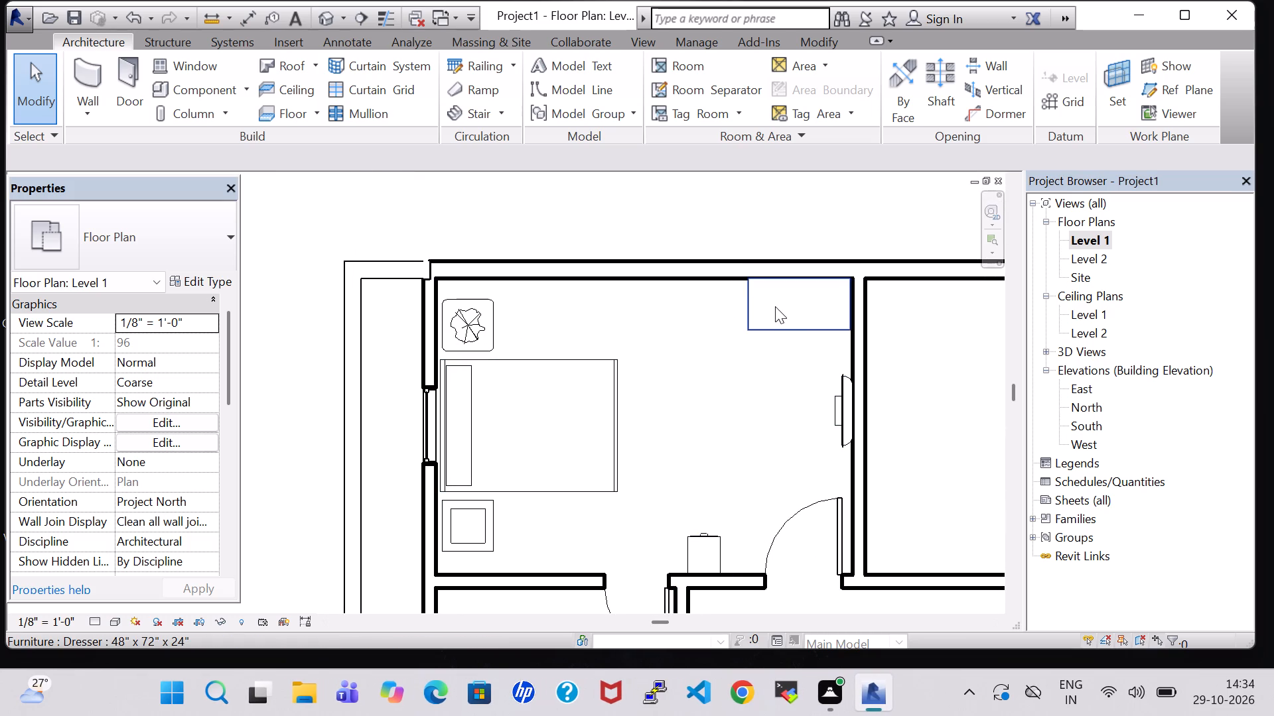
left_click(196, 87)
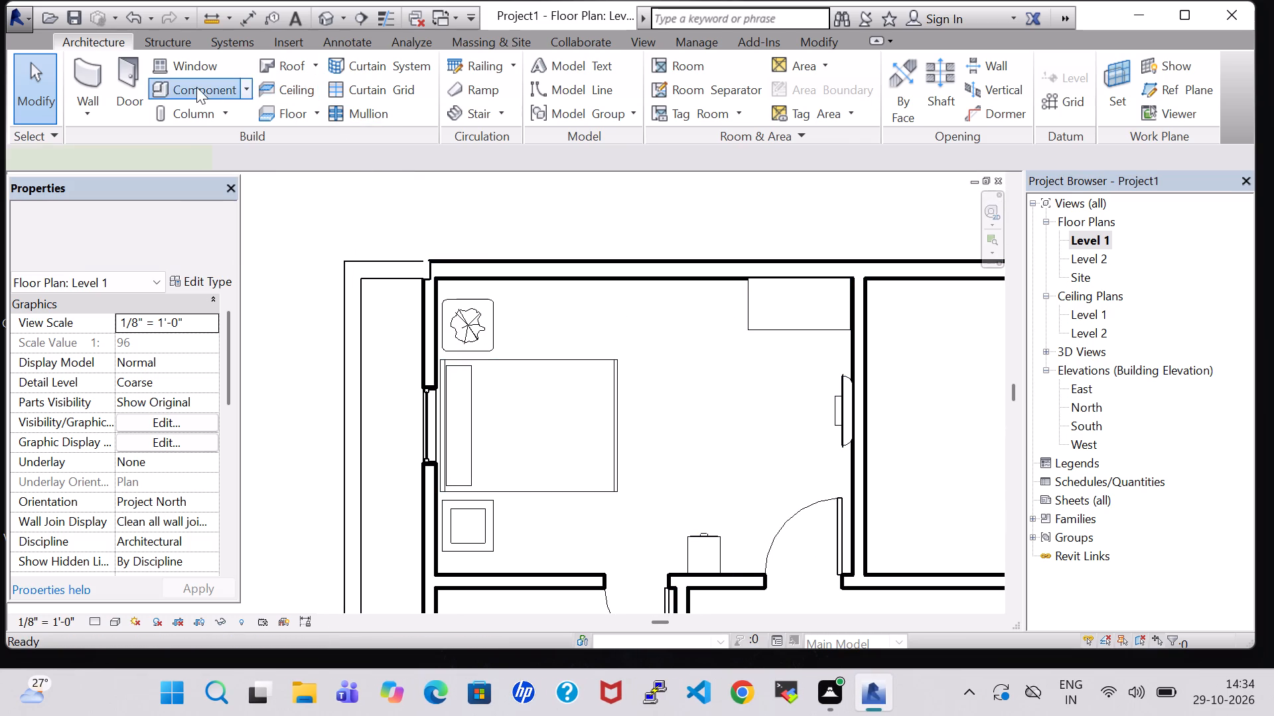
left_click(799, 86)
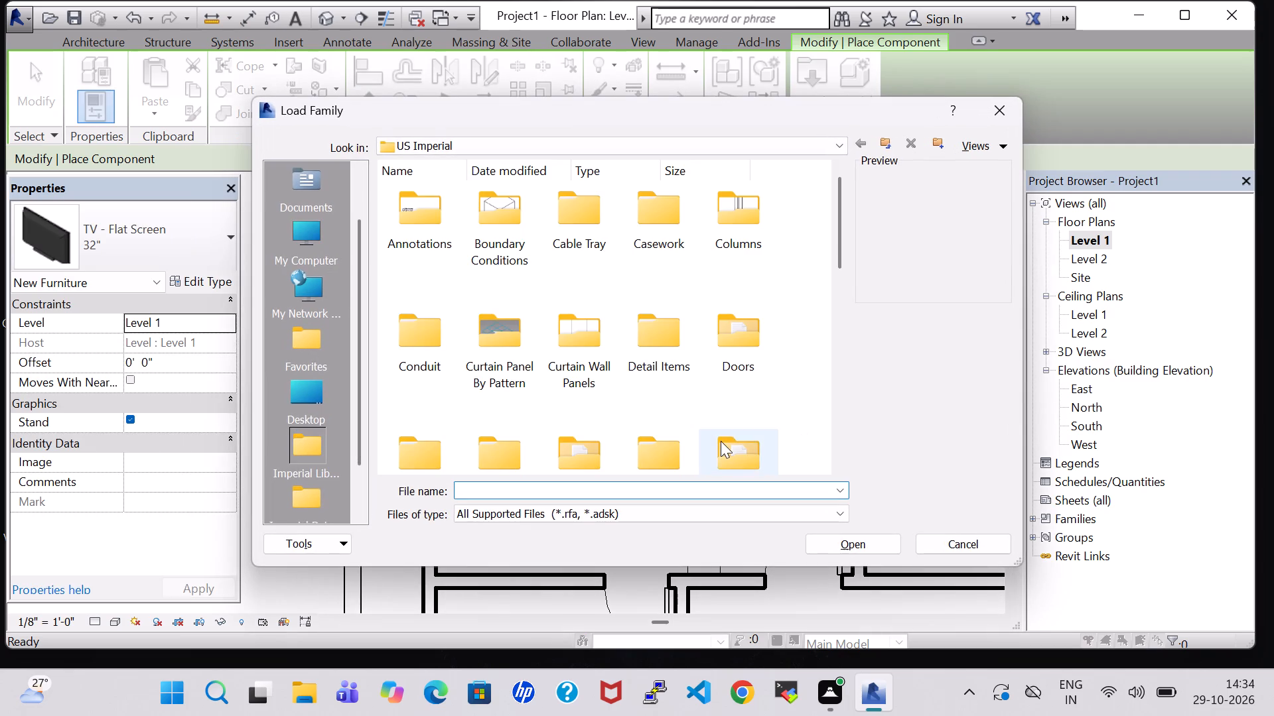
double_click(721, 441)
double_click(526, 219)
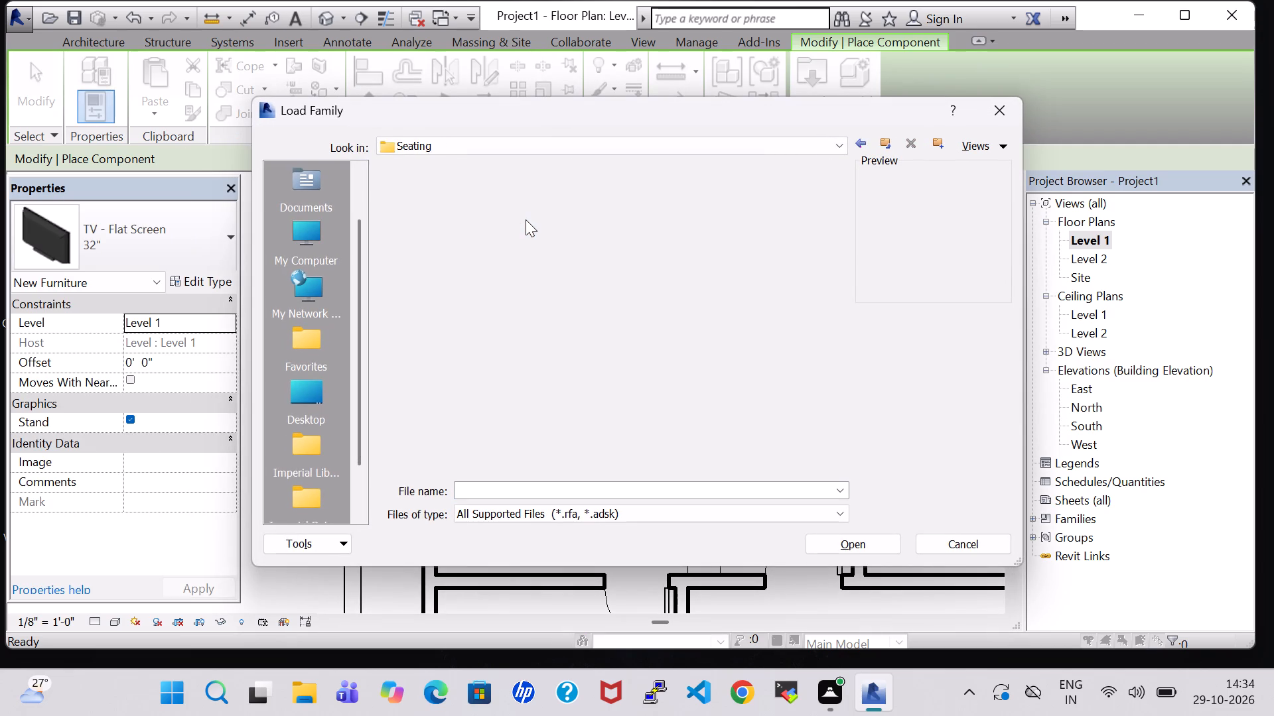
left_click(636, 211)
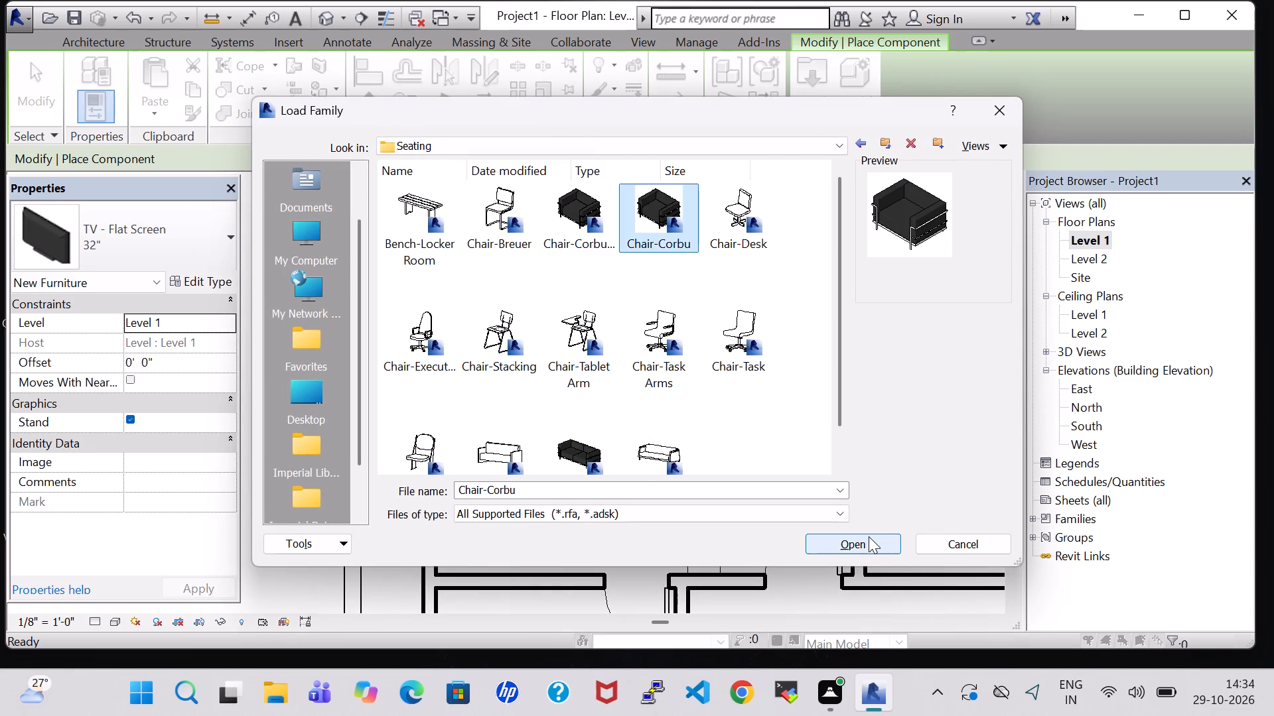
left_click(869, 536)
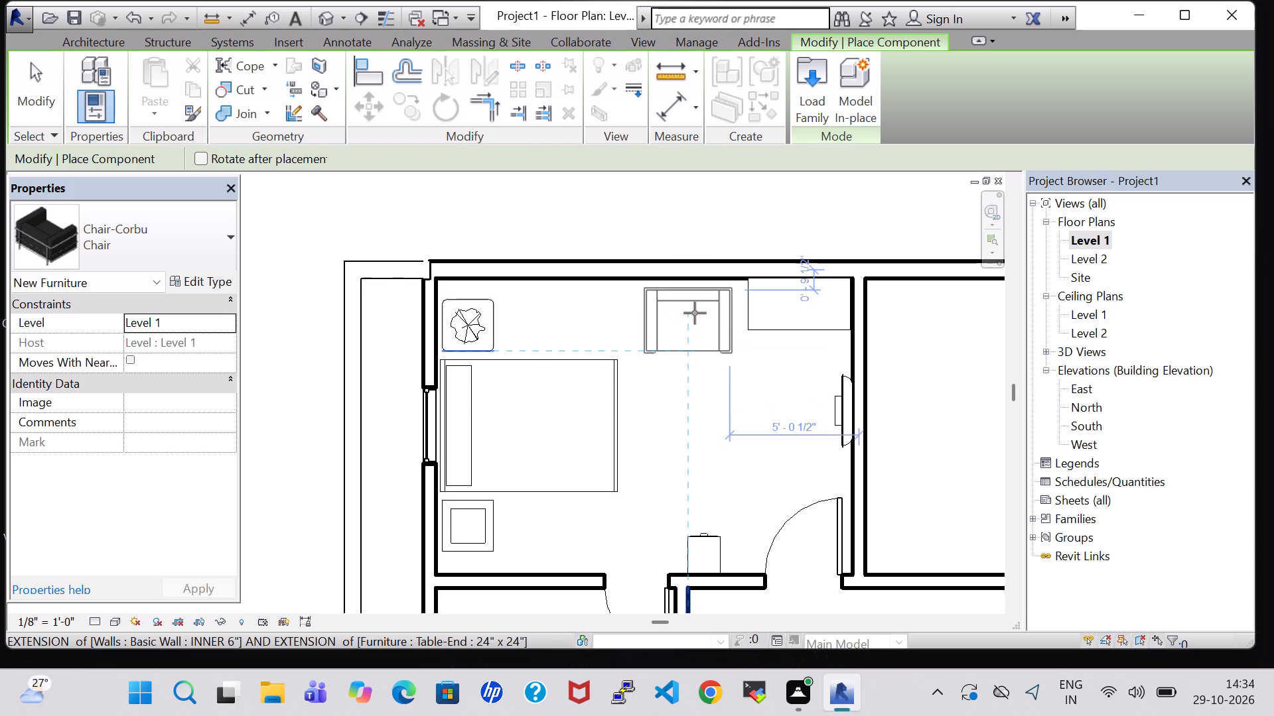
Place one Chair-Corbu near the bedroom's north wall, just west of the dresser and about 4' 9" from the east wall.
scroll(695, 313, "up", 3)
left_click(695, 327)
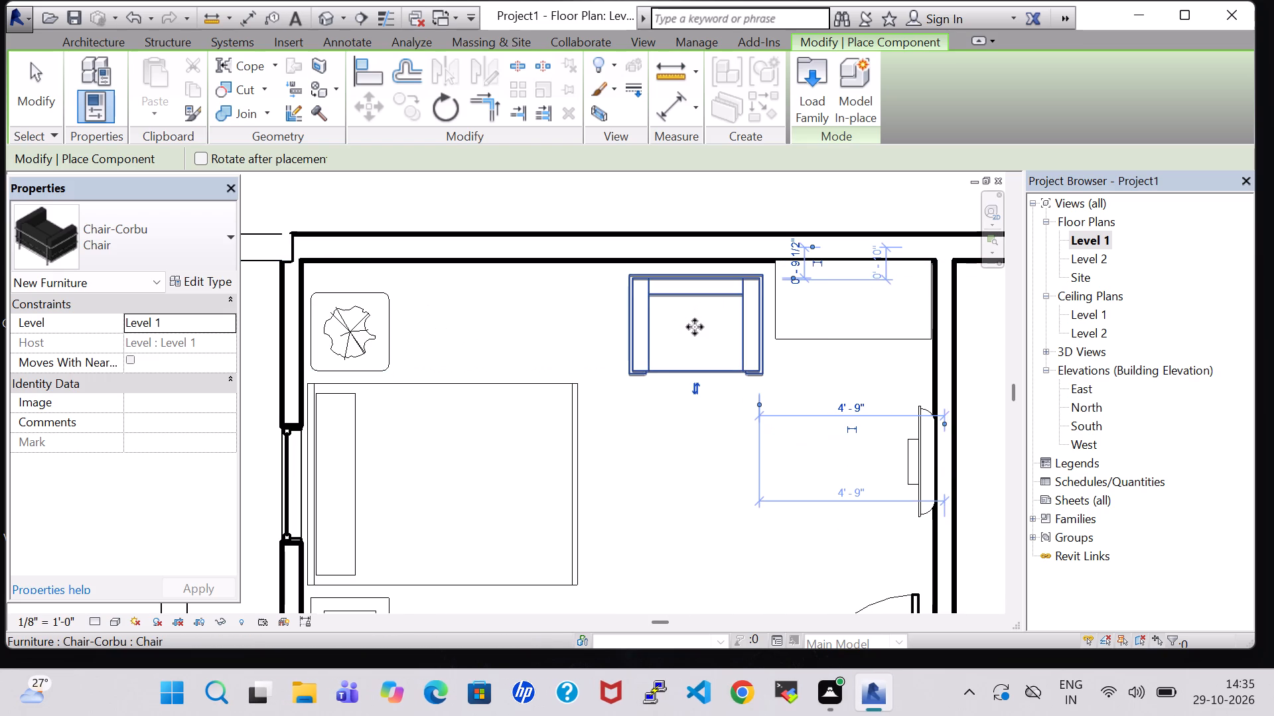
key("Escape")
key("Escape")
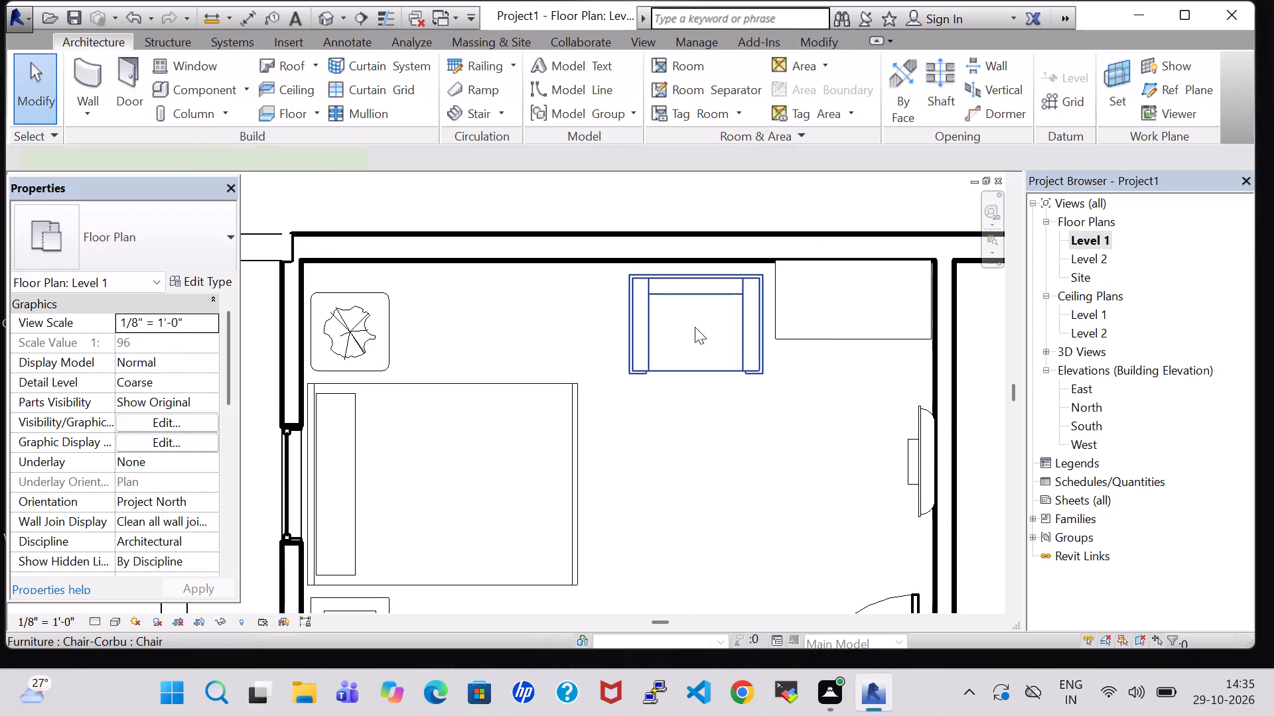
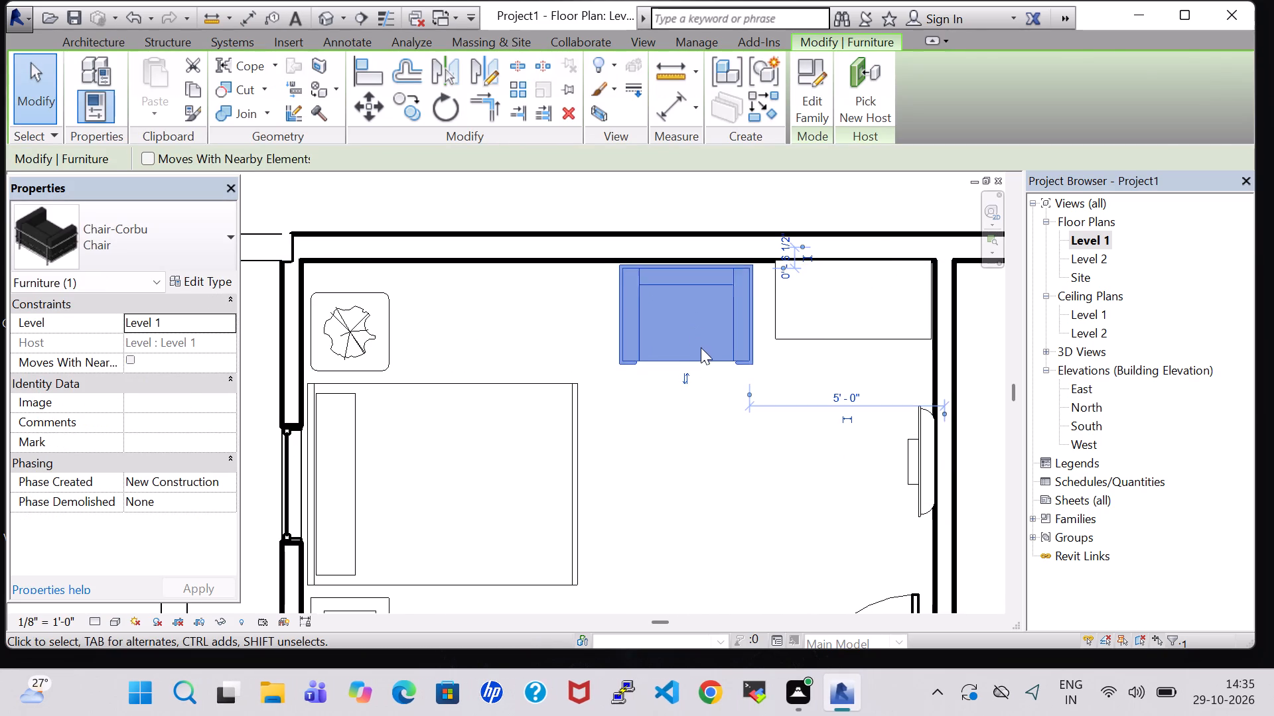
In the 3D view, set the cushion material of the bedroom's Chair-Corbu type to Oak Flooring.
left_click(703, 373)
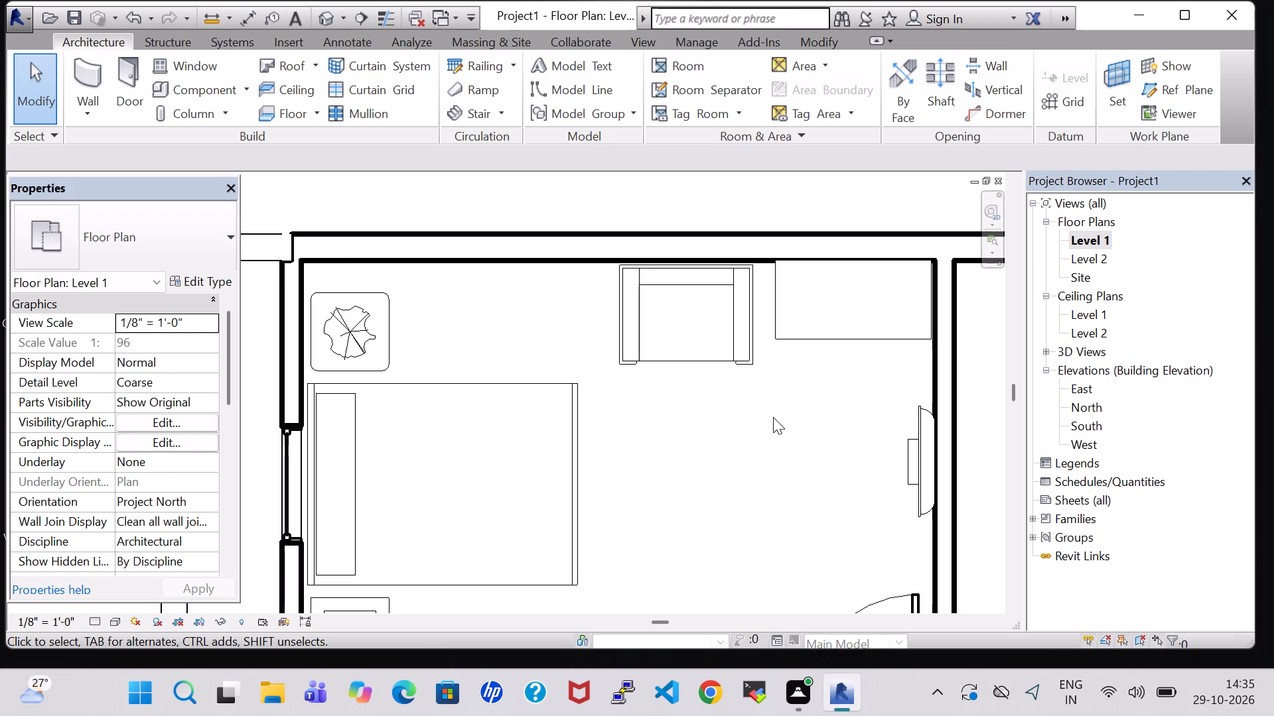
scroll(773, 417, "down", 5)
middle_click_drag(773, 417, 716, 365)
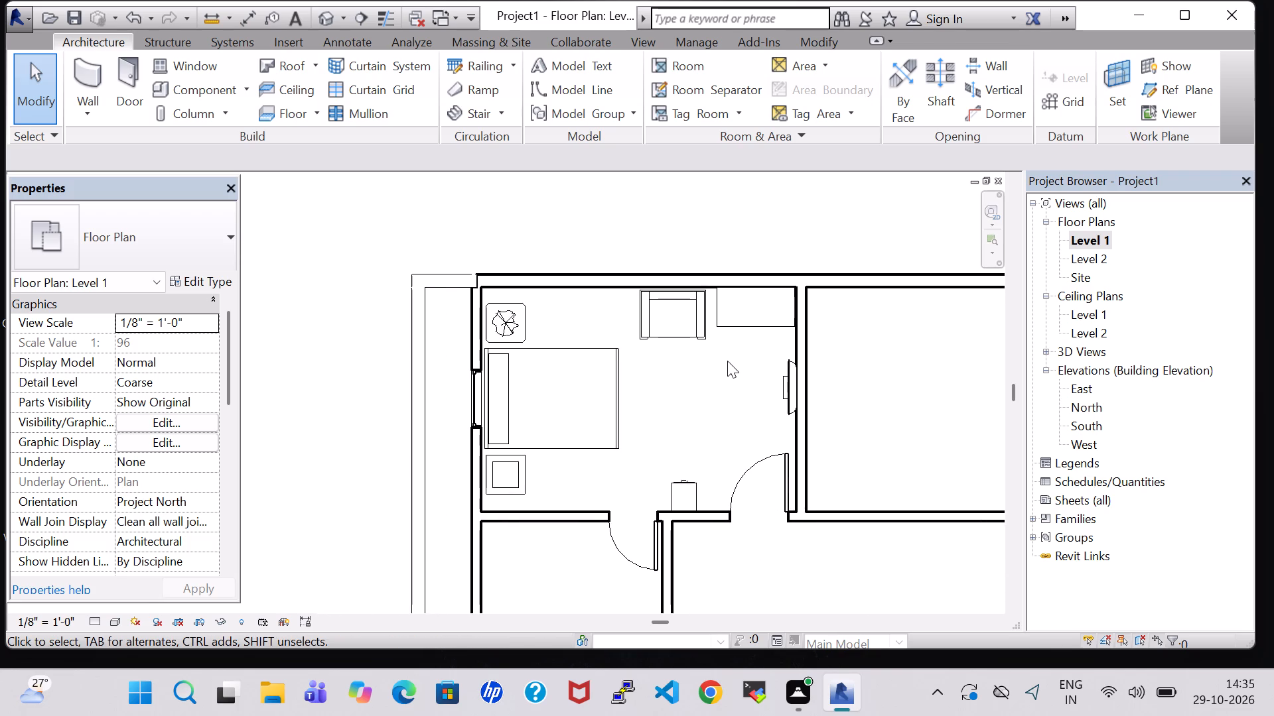
left_click(326, 13)
scroll(739, 349, "down", 4)
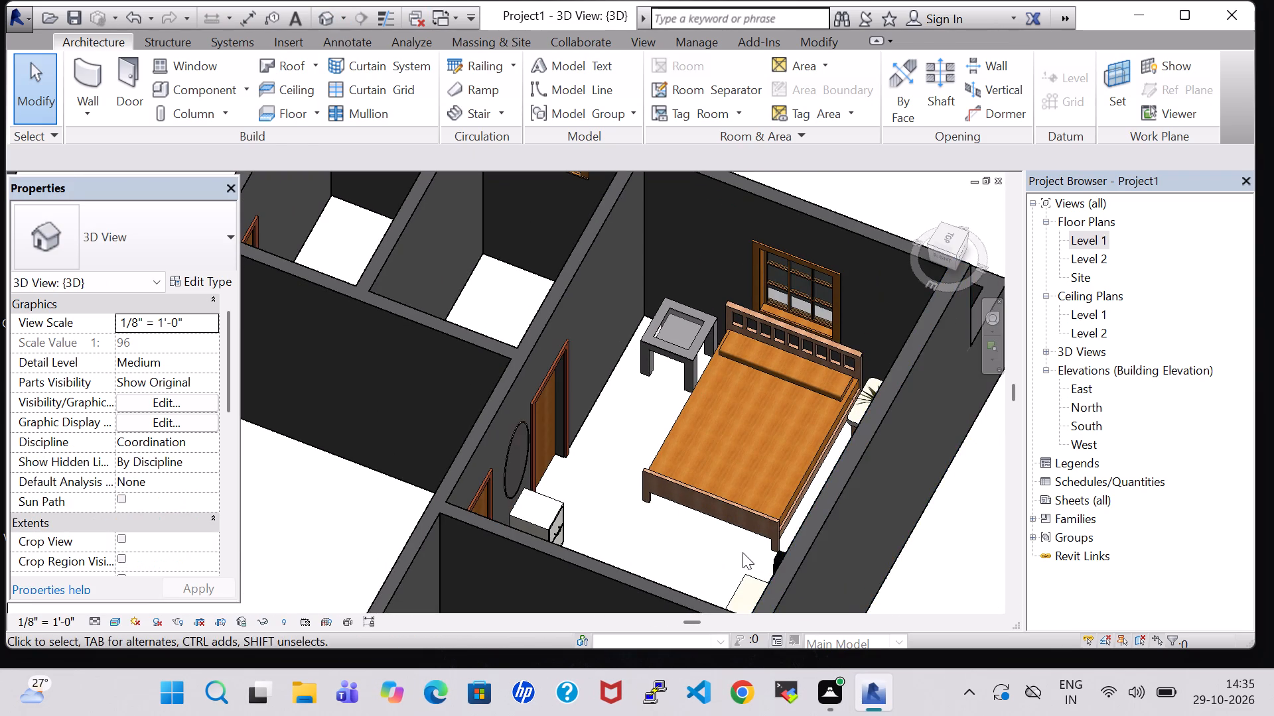
left_click(770, 558)
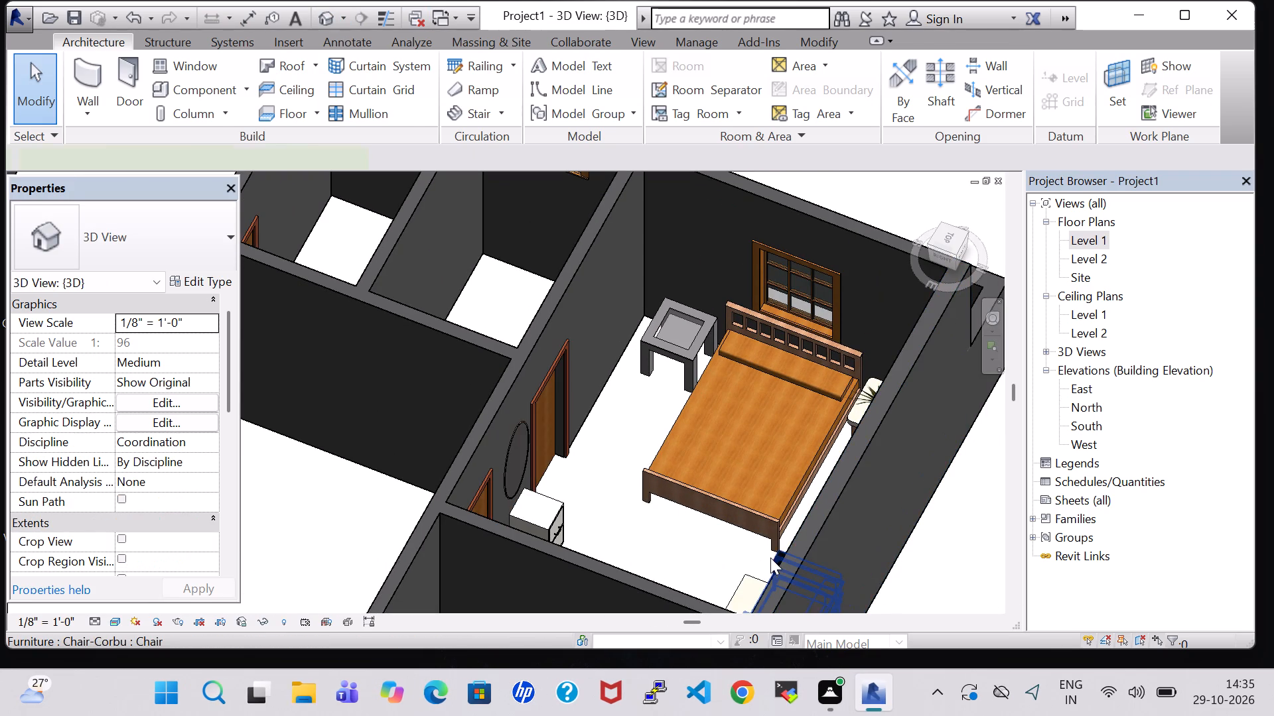
left_click(203, 284)
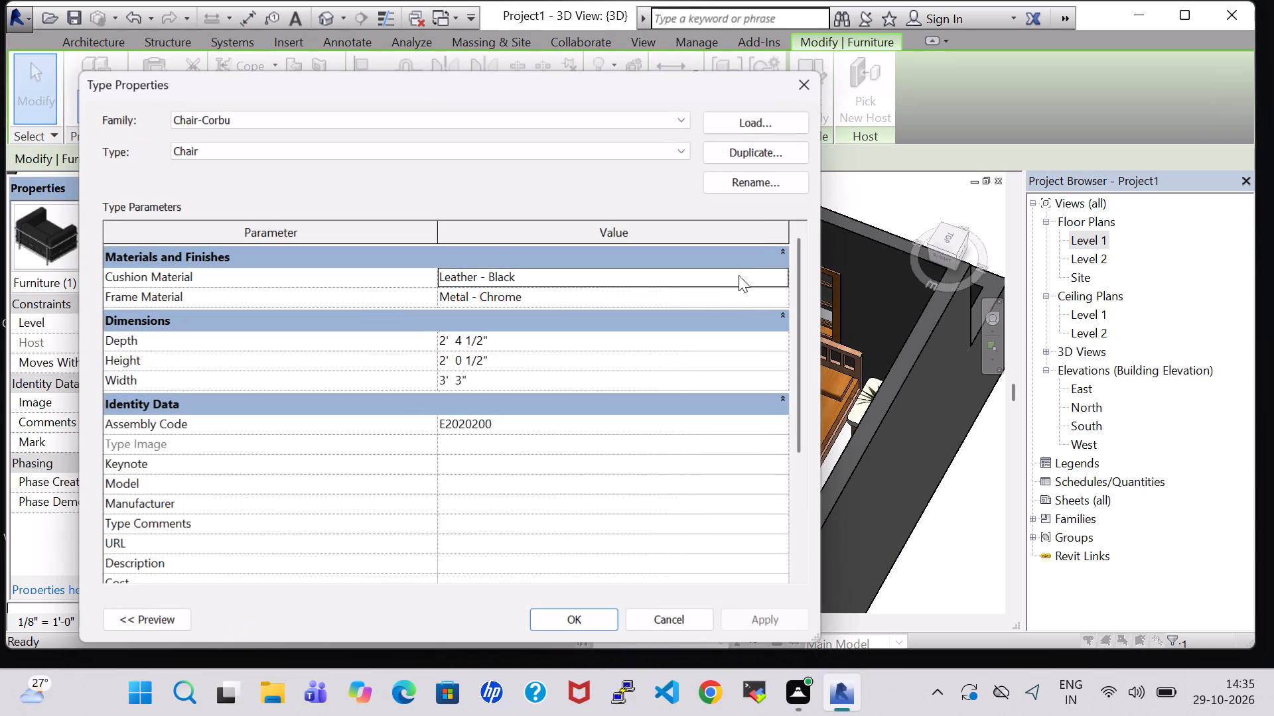
left_click(782, 272)
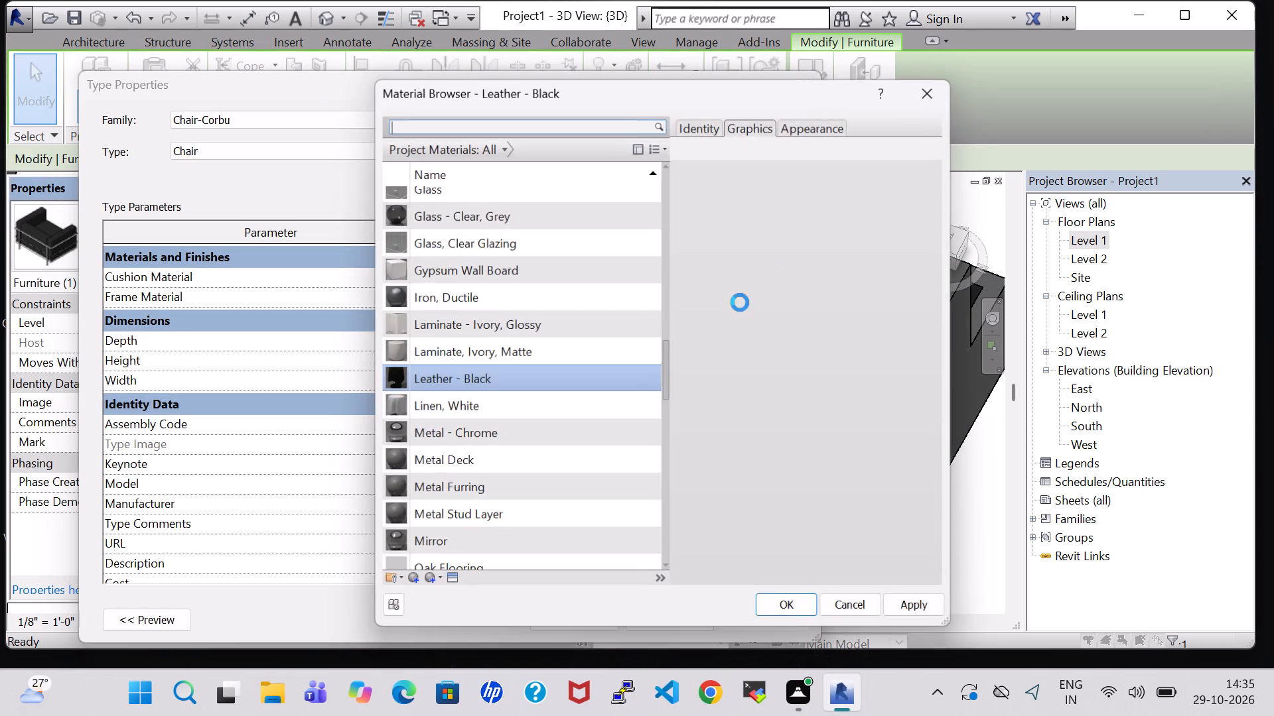
scroll(537, 400, "down", 9)
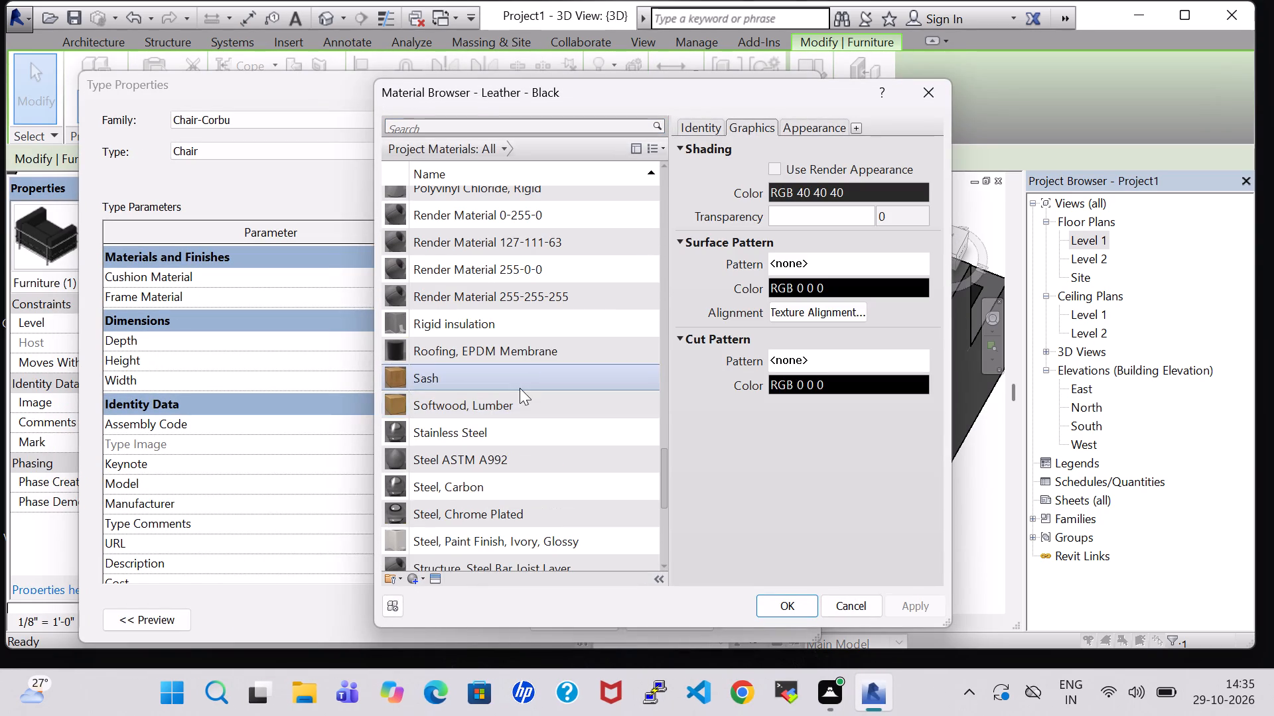
scroll(499, 390, "up", 2)
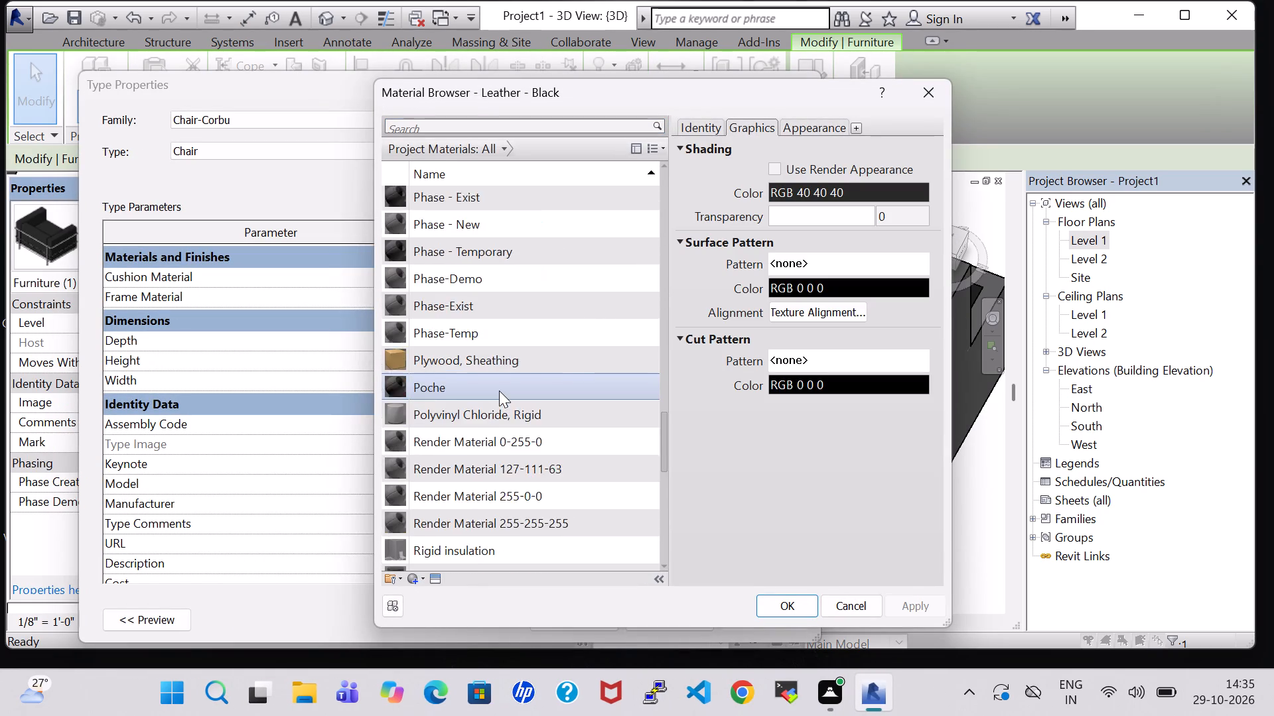
scroll(499, 390, "up", 20)
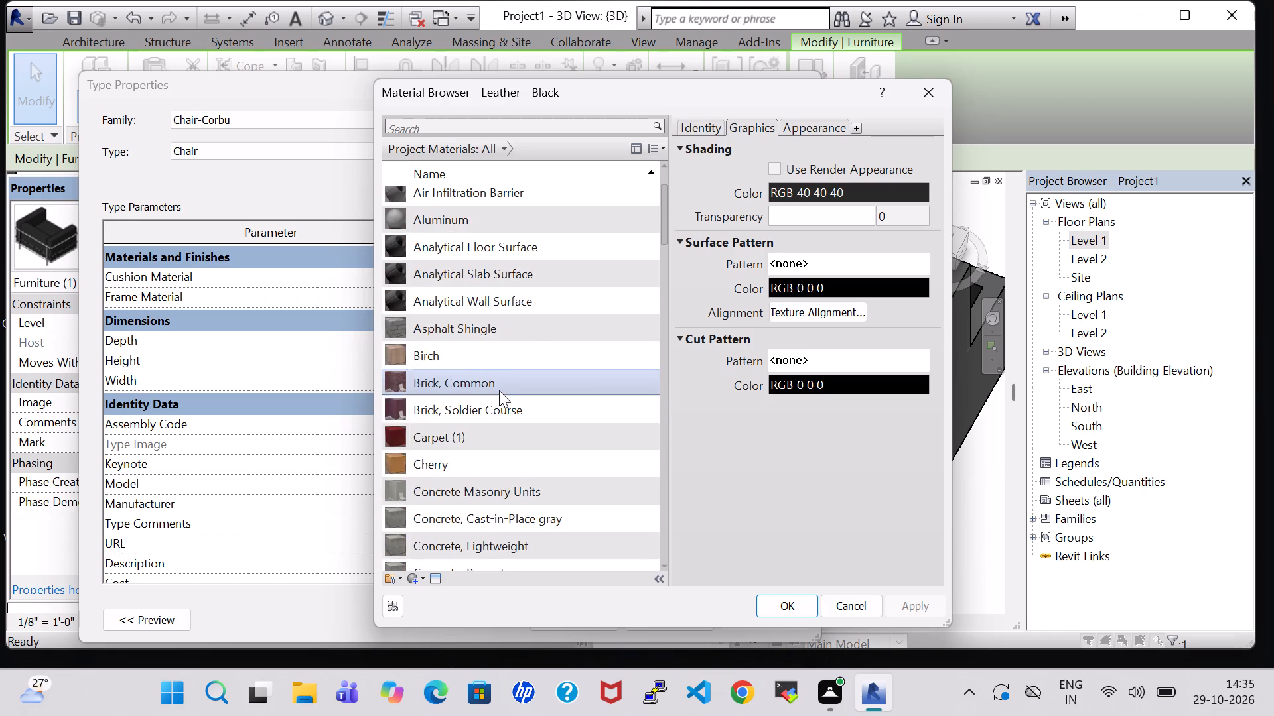
scroll(499, 390, "up", 1)
scroll(499, 390, "down", 14)
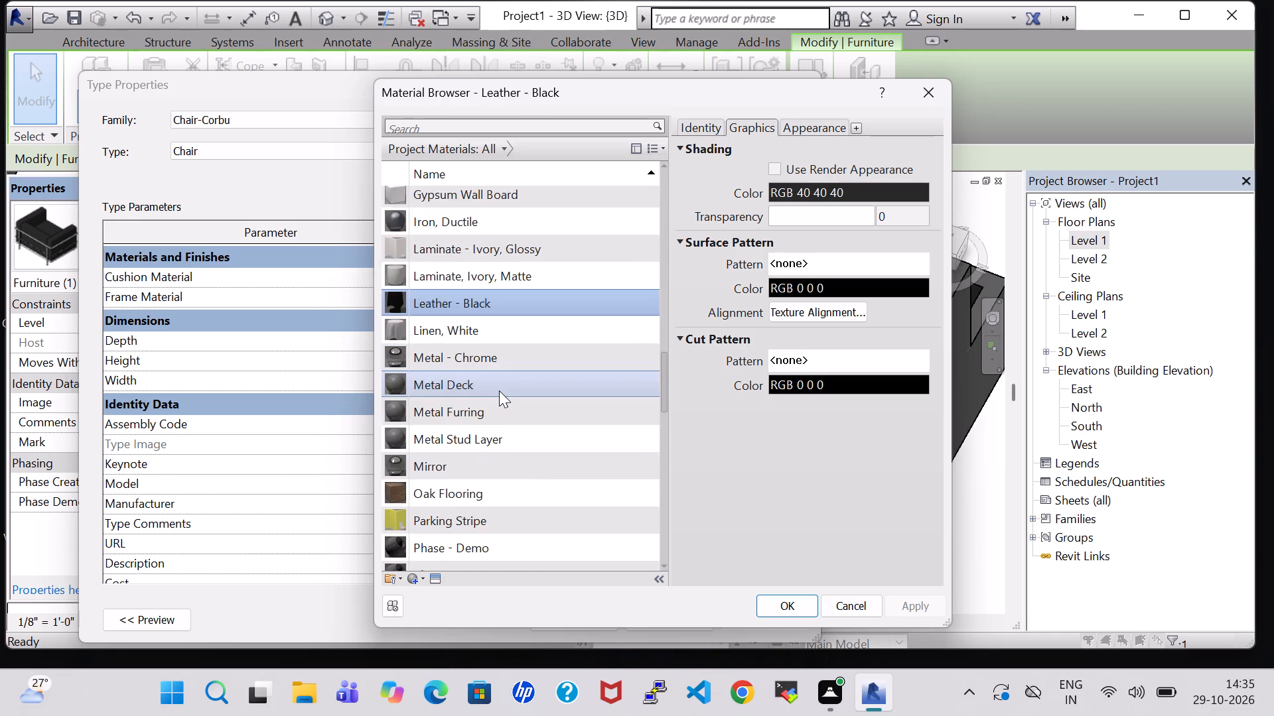
scroll(499, 390, "down", 5)
scroll(477, 346, "up", 1)
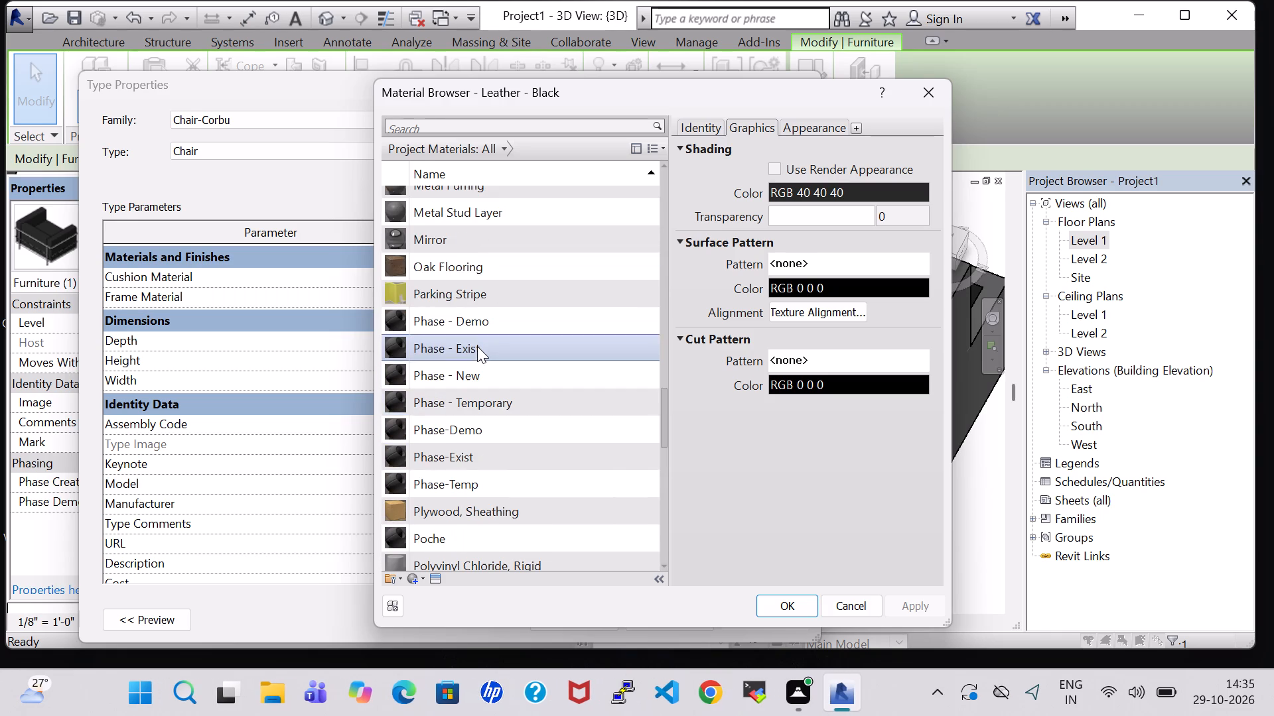
left_click(476, 275)
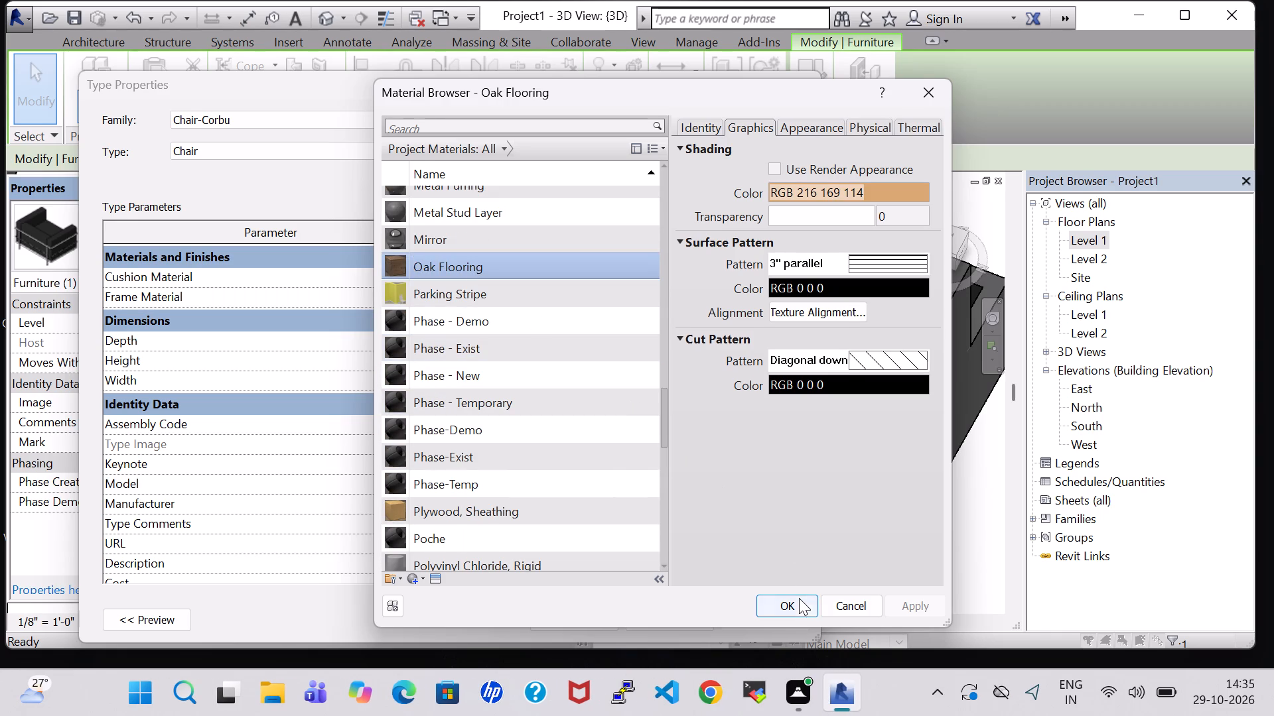
left_click(800, 602)
left_click(588, 615)
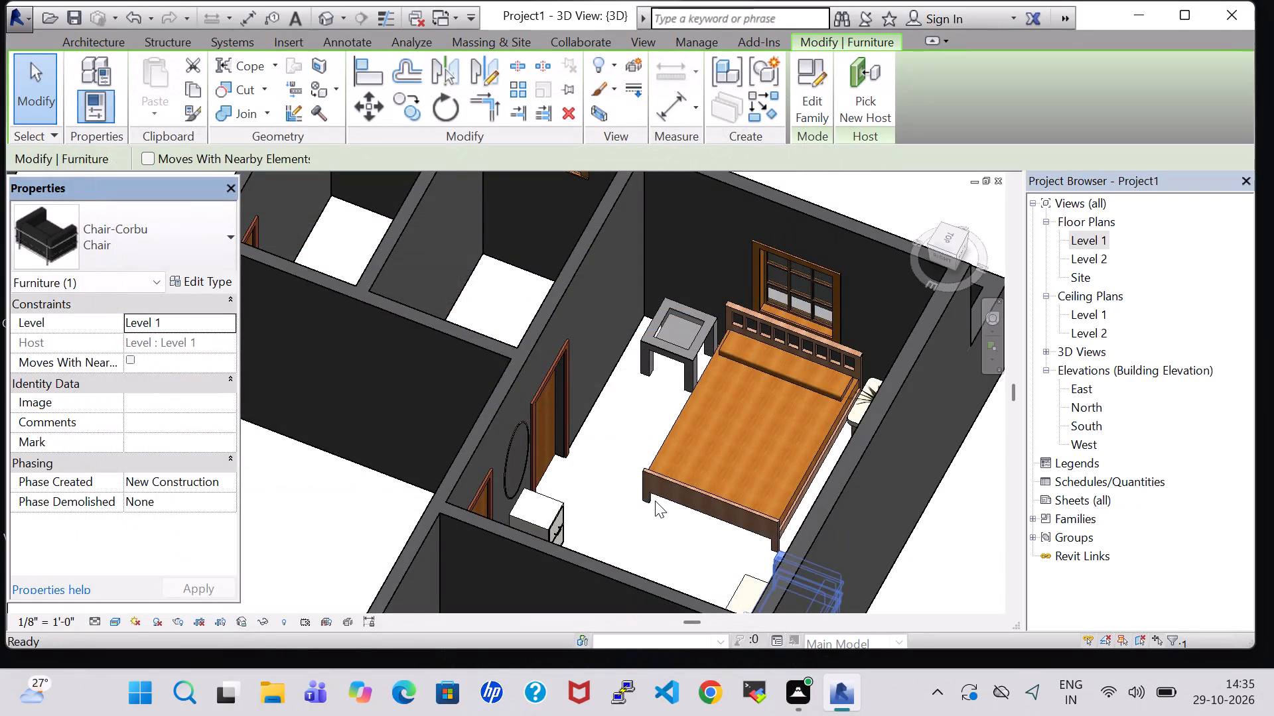
left_click(655, 501)
left_click(646, 420)
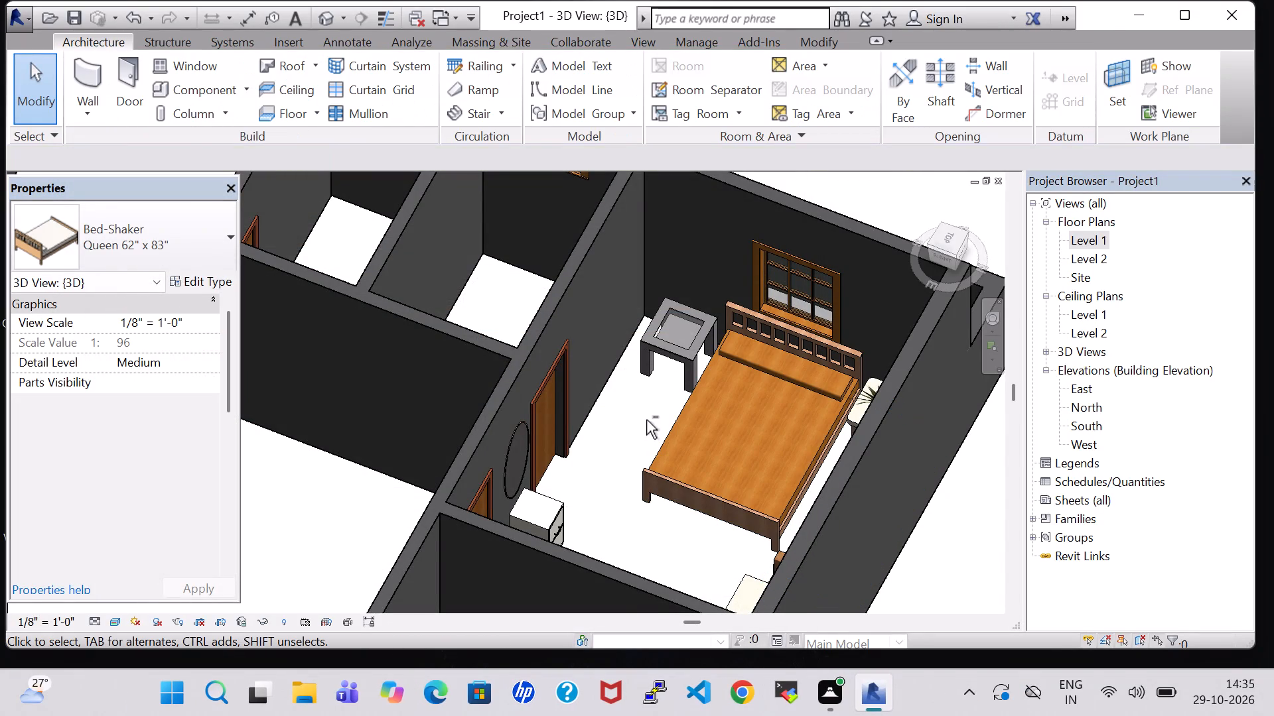
Examine the bedroom in 3D from other angles, checking the furniture along the walls and the wall-mounted TV.
middle_click_drag(646, 420, 696, 471, "shift")
middle_click(696, 471, "shift")
middle_click_drag(725, 334, 756, 398, "shift")
middle_click_drag(654, 253, 739, 423)
middle_click_drag(719, 360, 756, 422, "shift")
scroll(709, 369, "up", 1)
middle_click_drag(687, 339, 728, 326)
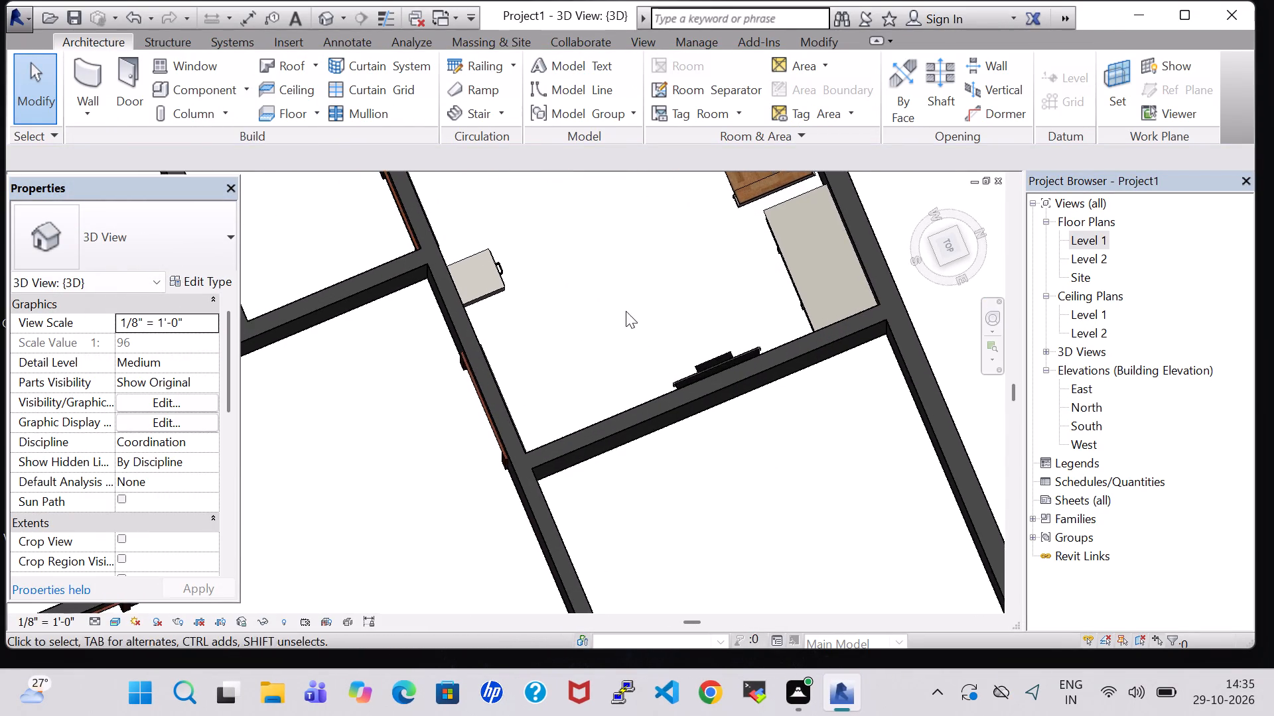
middle_click_drag(626, 311, 692, 300, "shift")
Return to the Level 1 floor plan and place a tagged room in the furnished bedroom, east of the bed.
double_click(1082, 244)
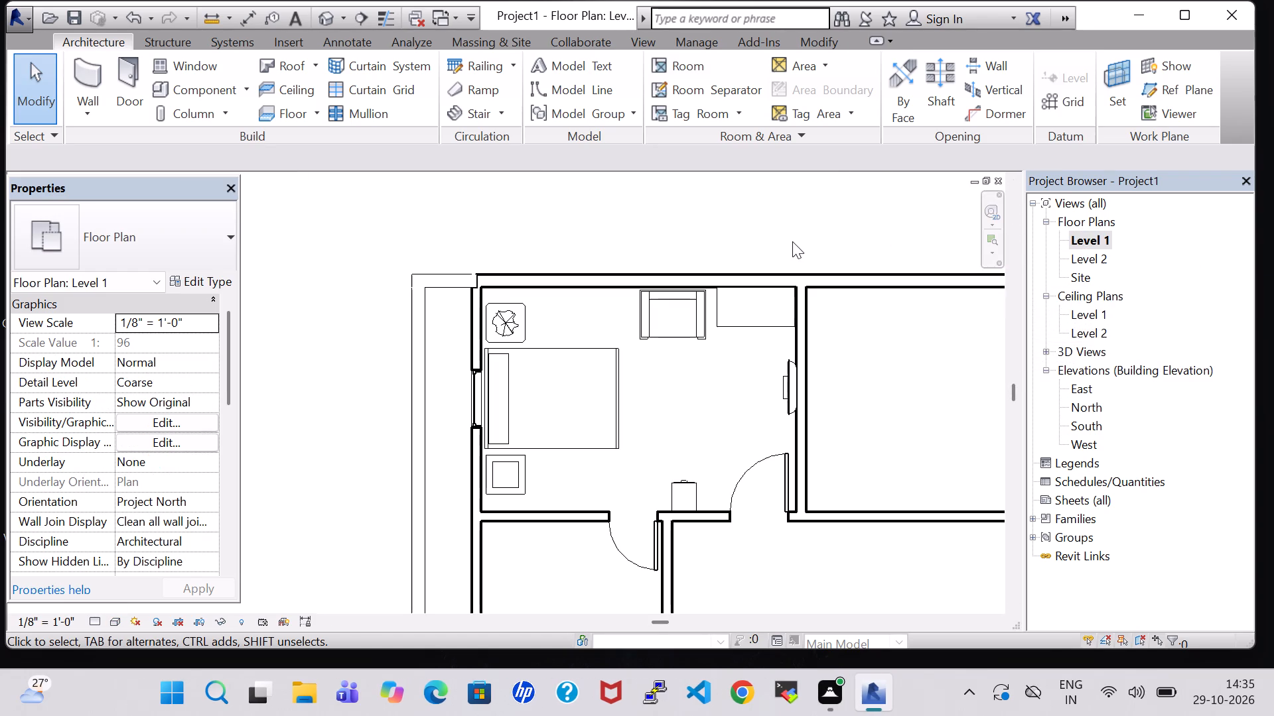
left_click(700, 62)
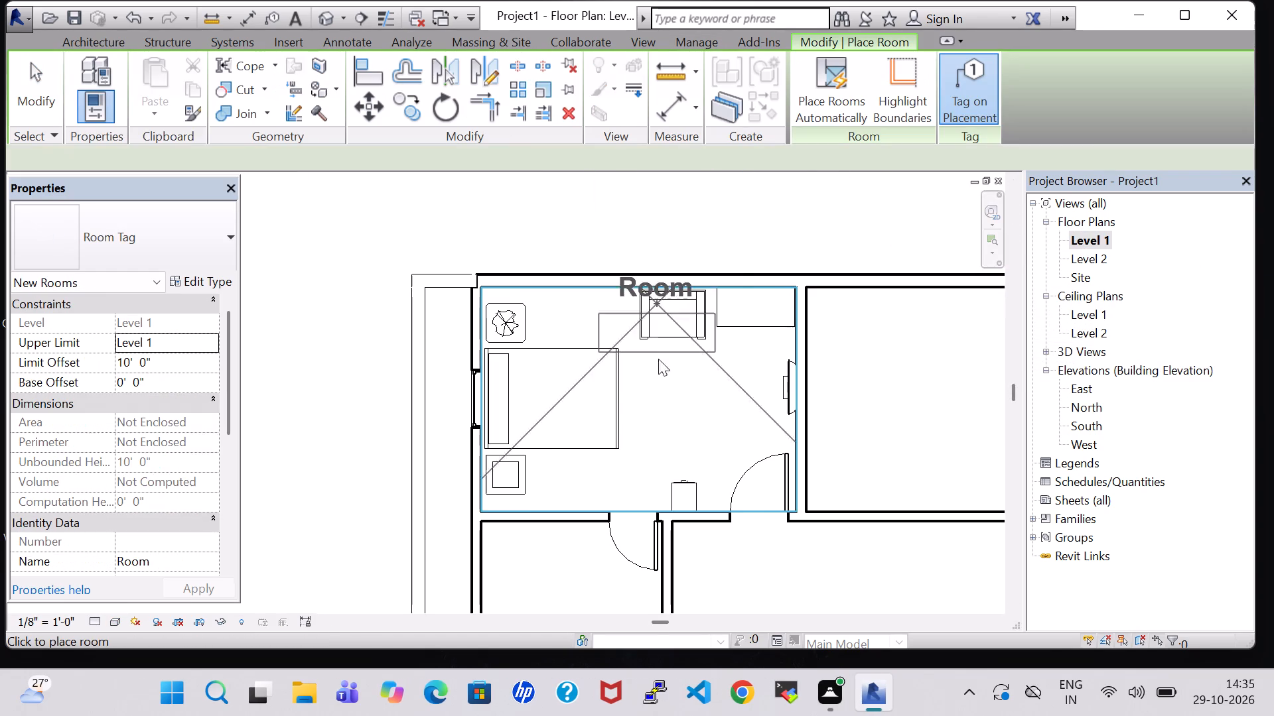
left_click(654, 416)
key("Escape")
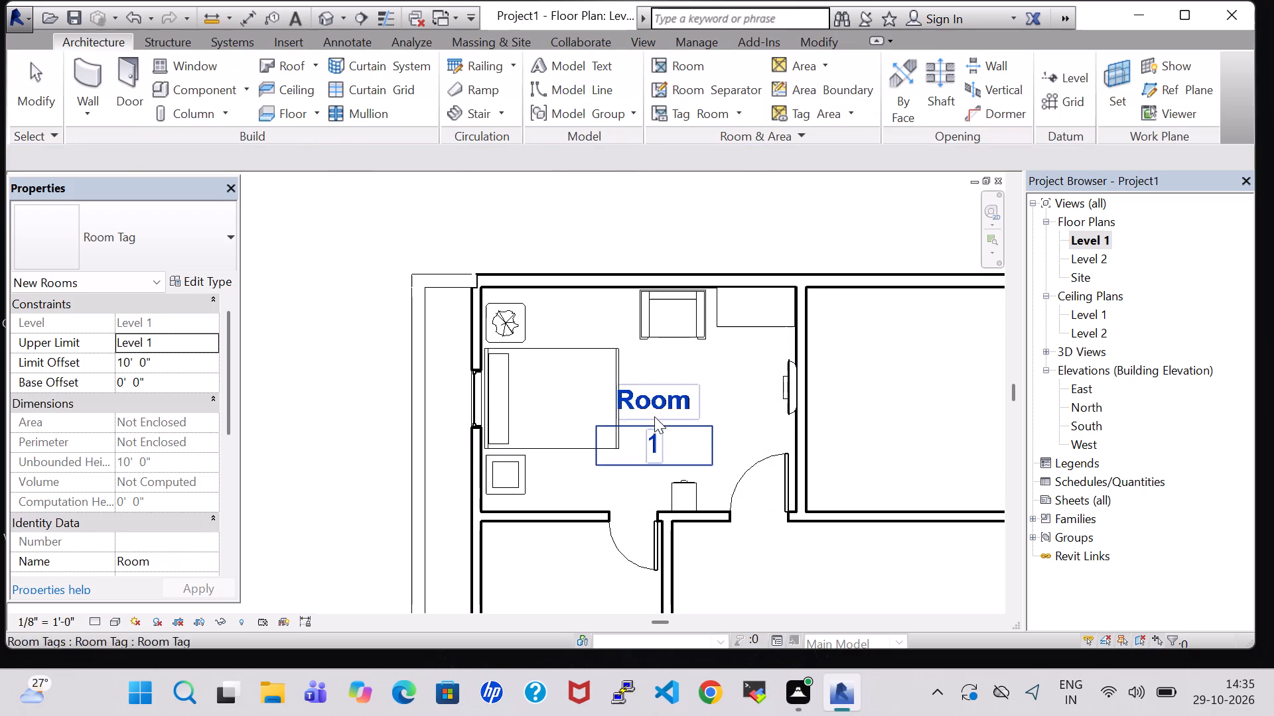
key("Escape")
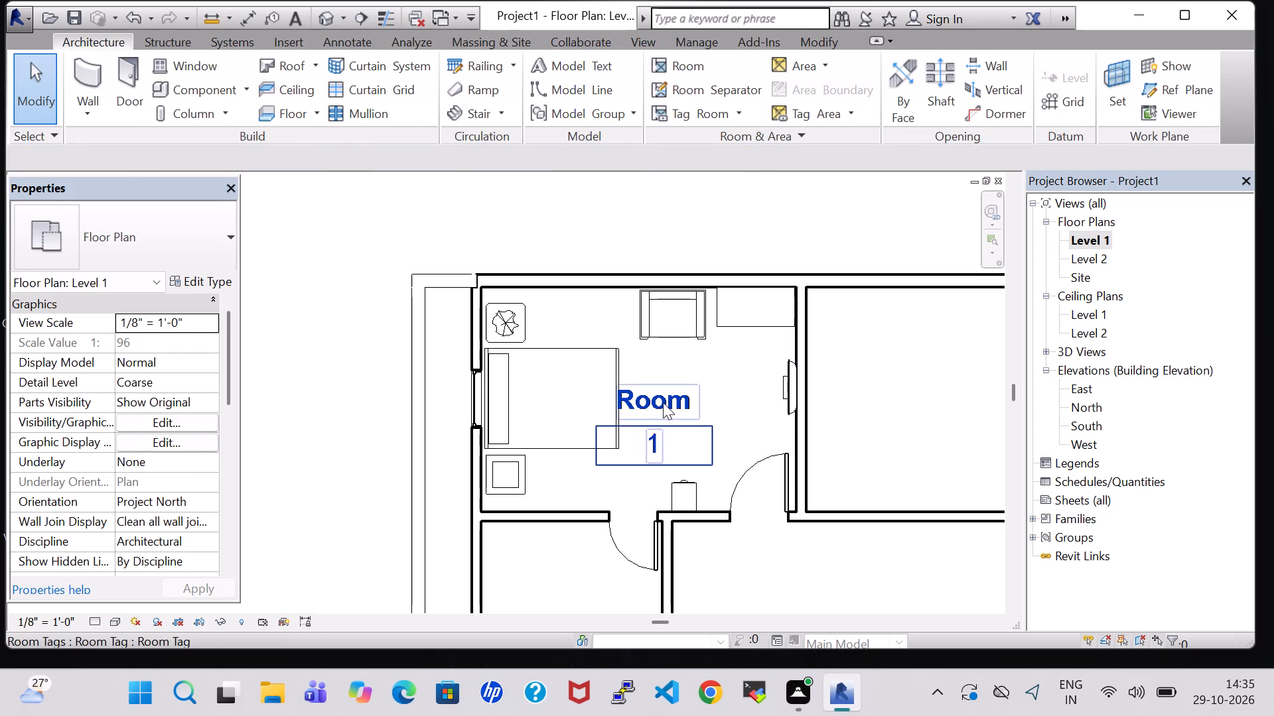
Turn off Show Room Number in the type properties of the bedroom's room tag.
left_click(663, 402)
left_click(187, 278)
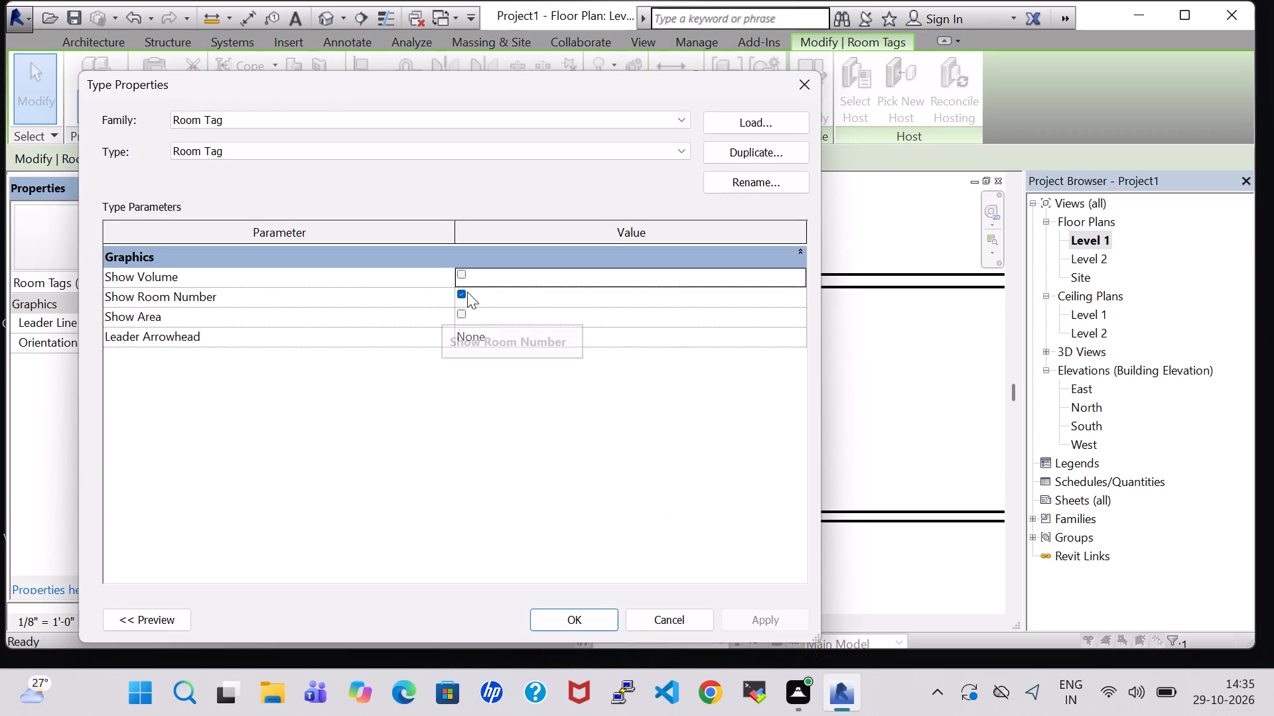
left_click(461, 292)
left_click(563, 623)
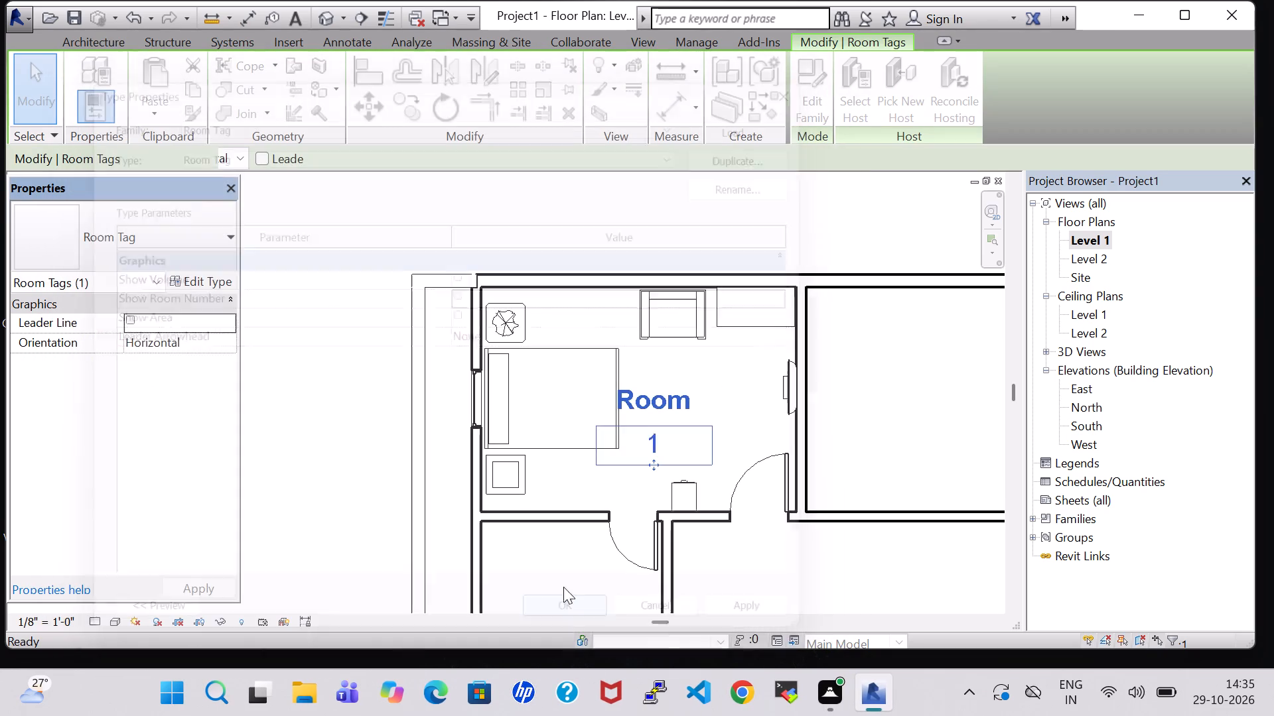
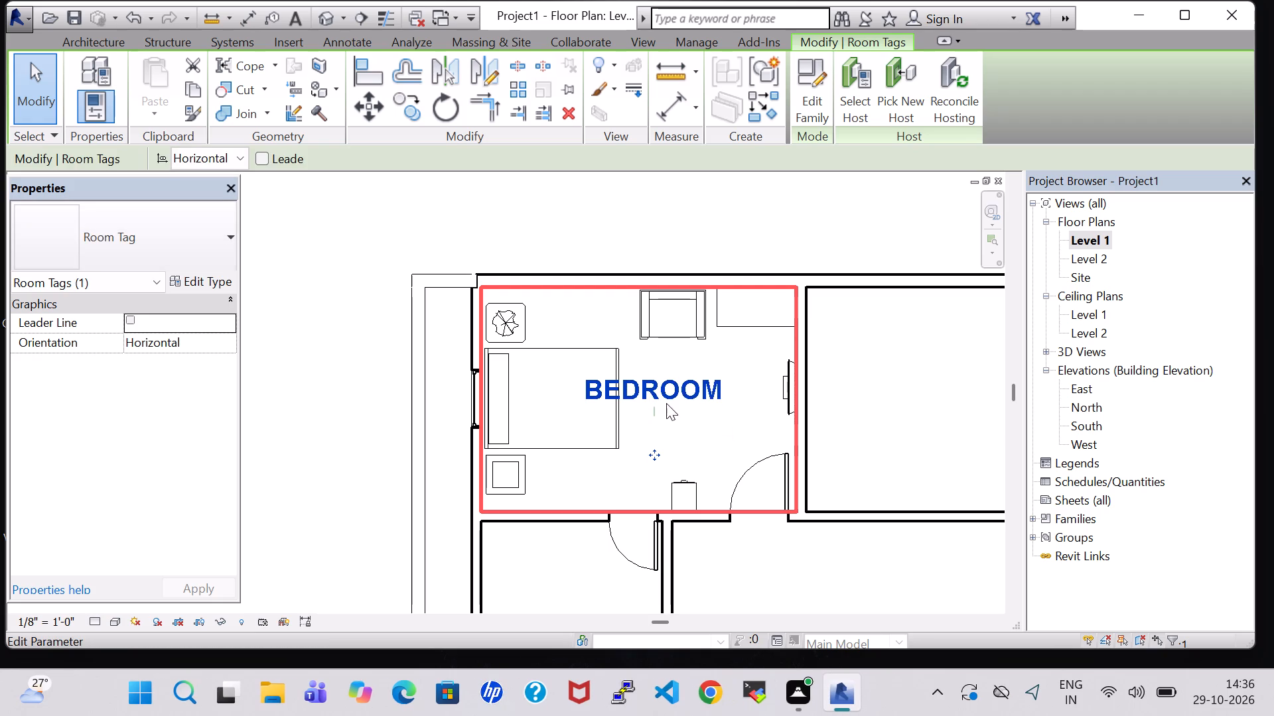
Start placing a component and load the Bed-Standard family from the US Imperial library's Furniture folder.
left_click(901, 366)
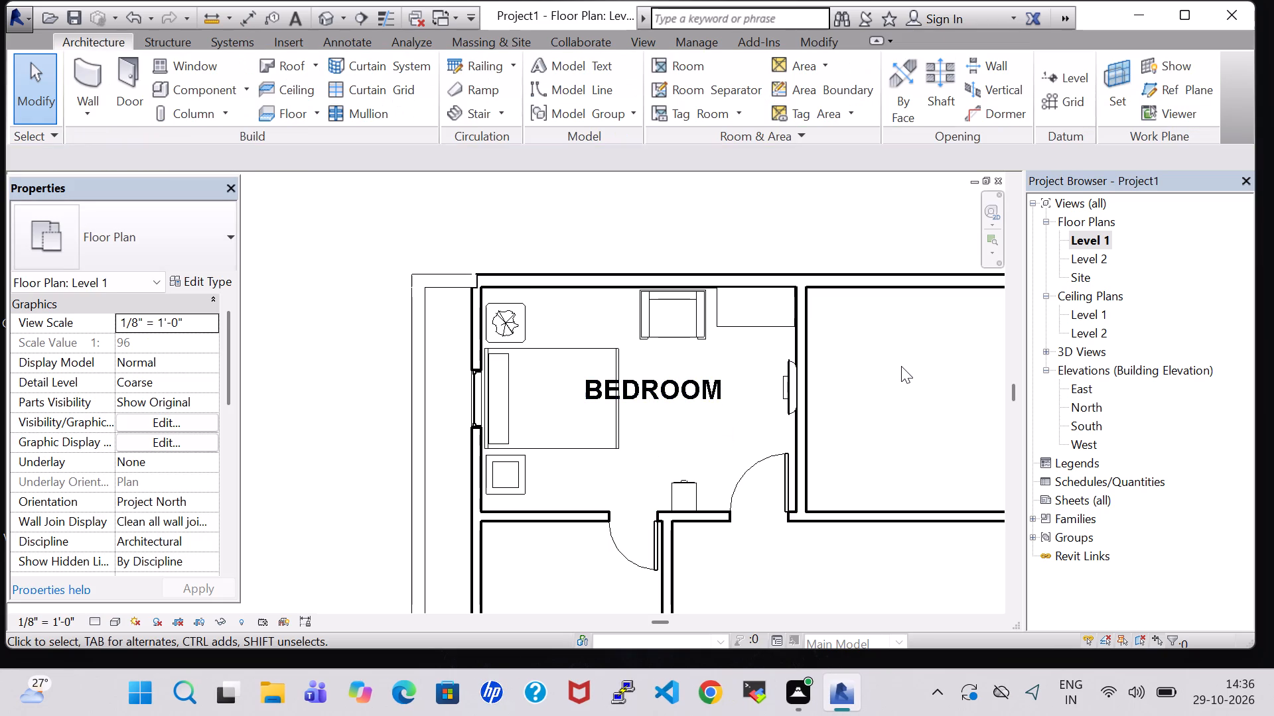
scroll(901, 366, "down", 3)
middle_click_drag(901, 366, 553, 332)
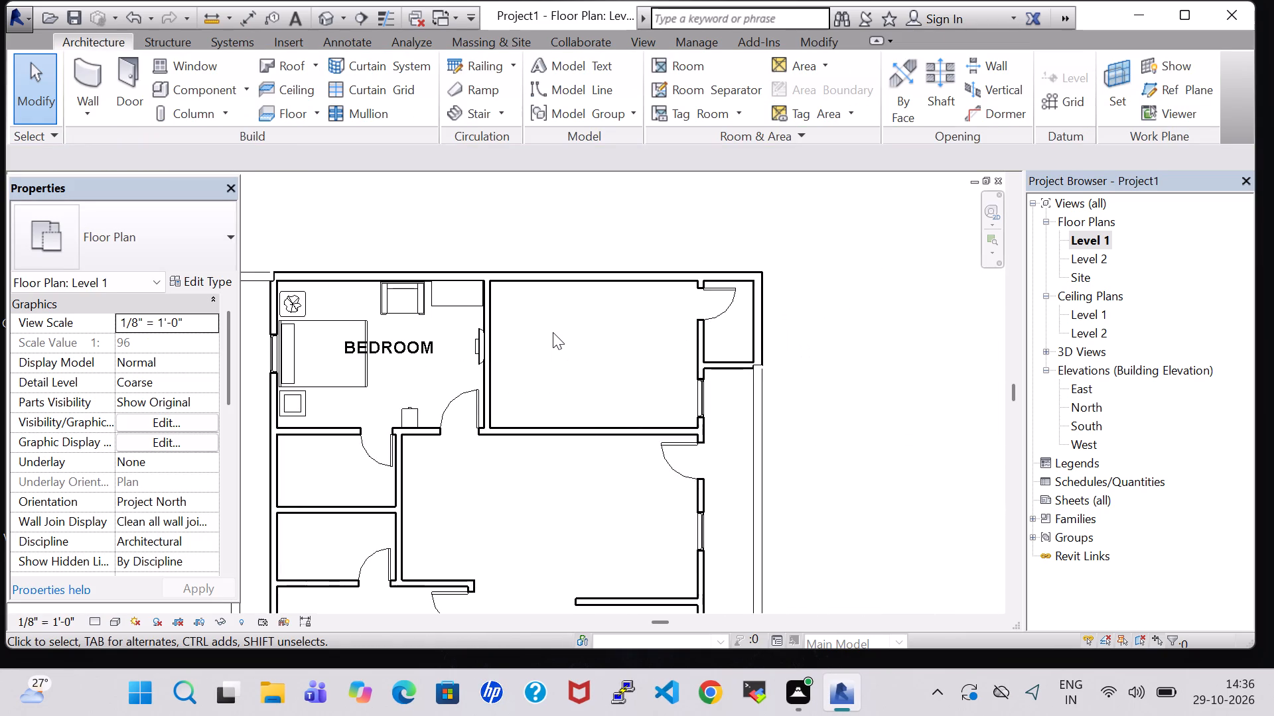
left_click(332, 317)
left_click(583, 348)
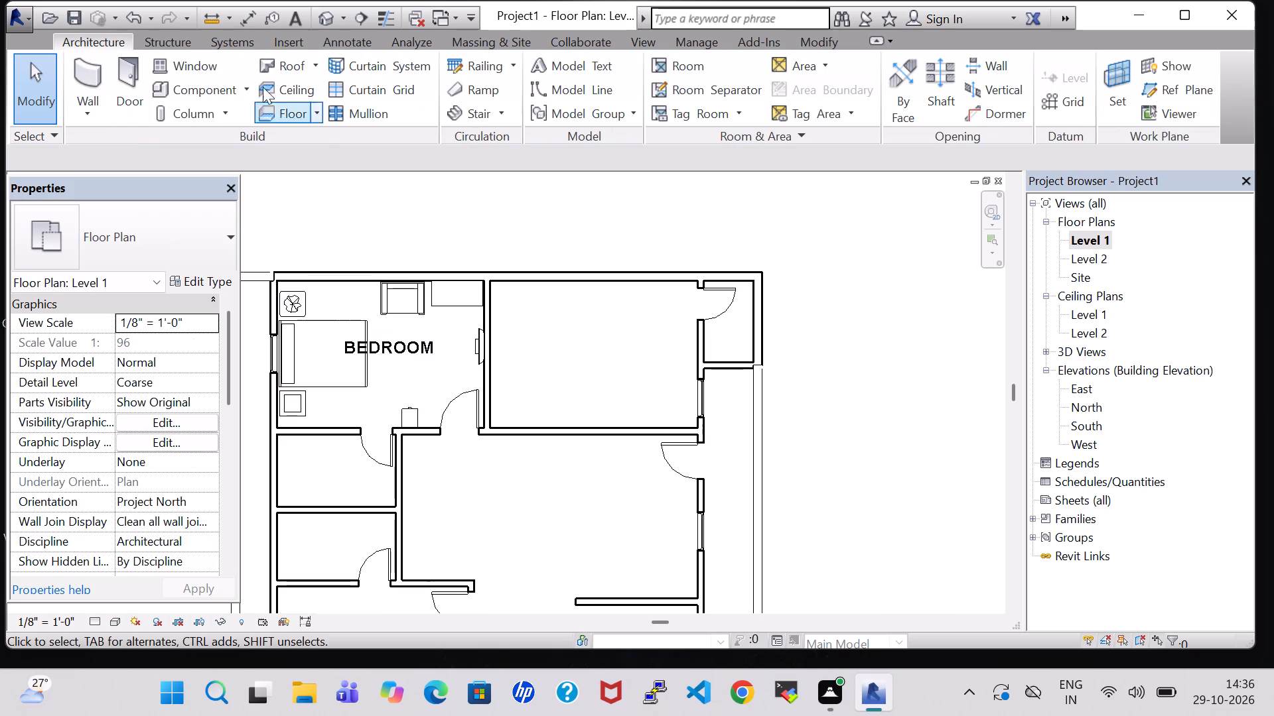
left_click(190, 95)
left_click(802, 96)
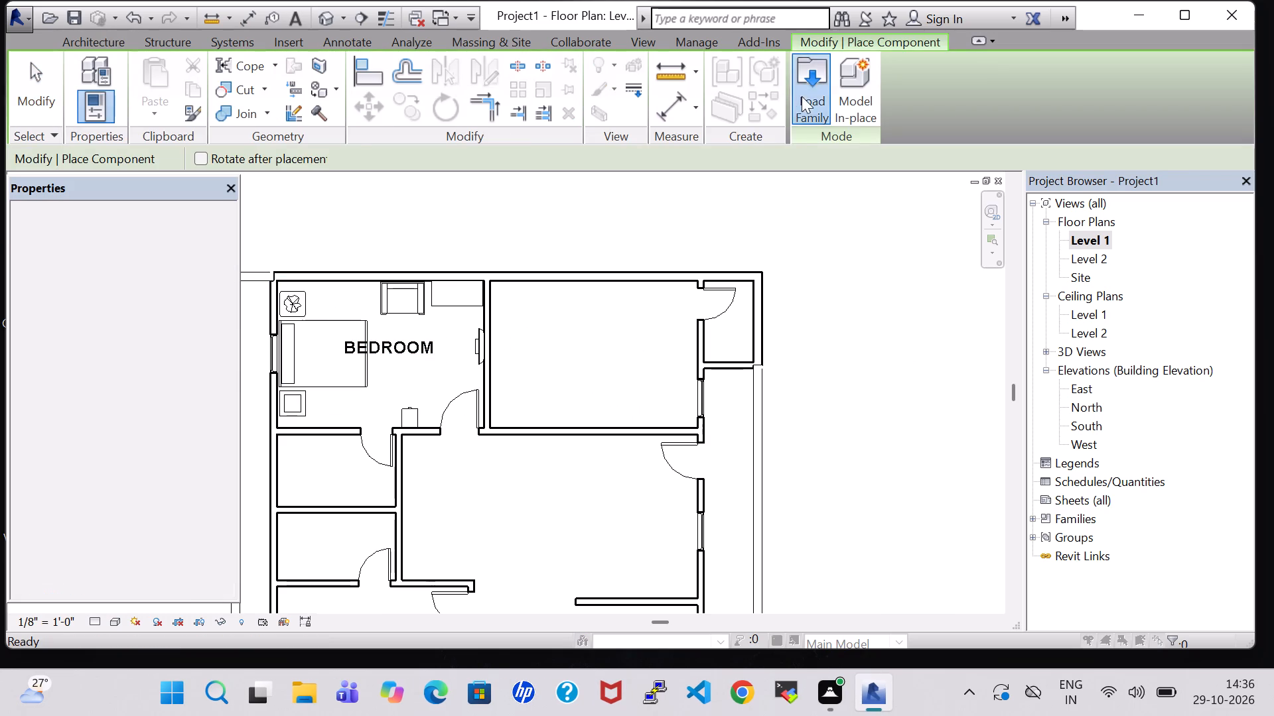
scroll(748, 404, "down", 1)
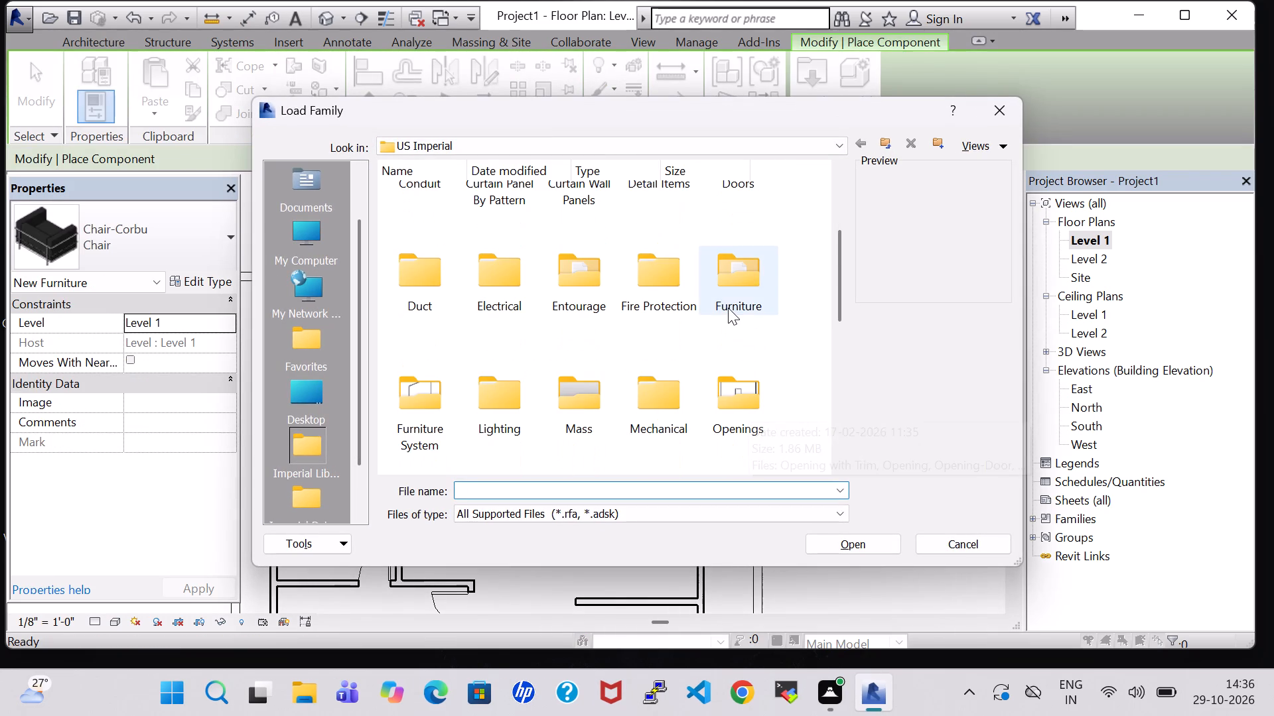
left_click(728, 308)
double_click(728, 308)
double_click(388, 217)
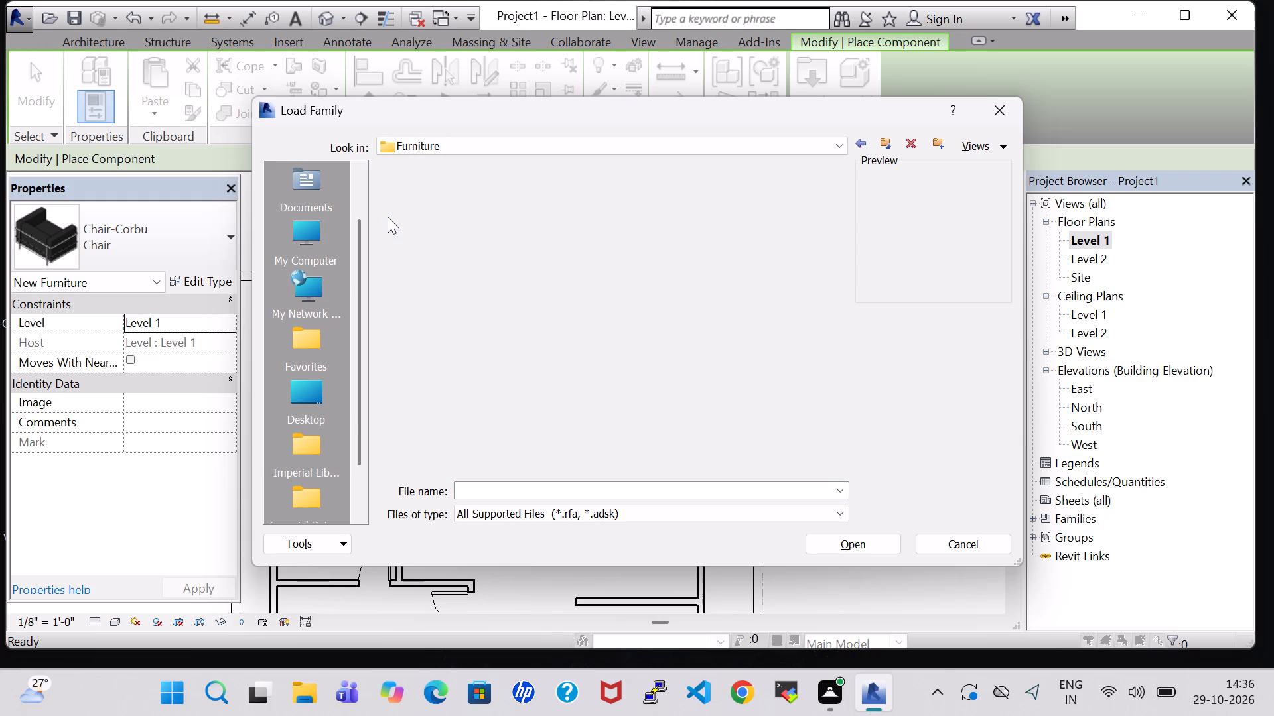
left_click(723, 224)
left_click(879, 550)
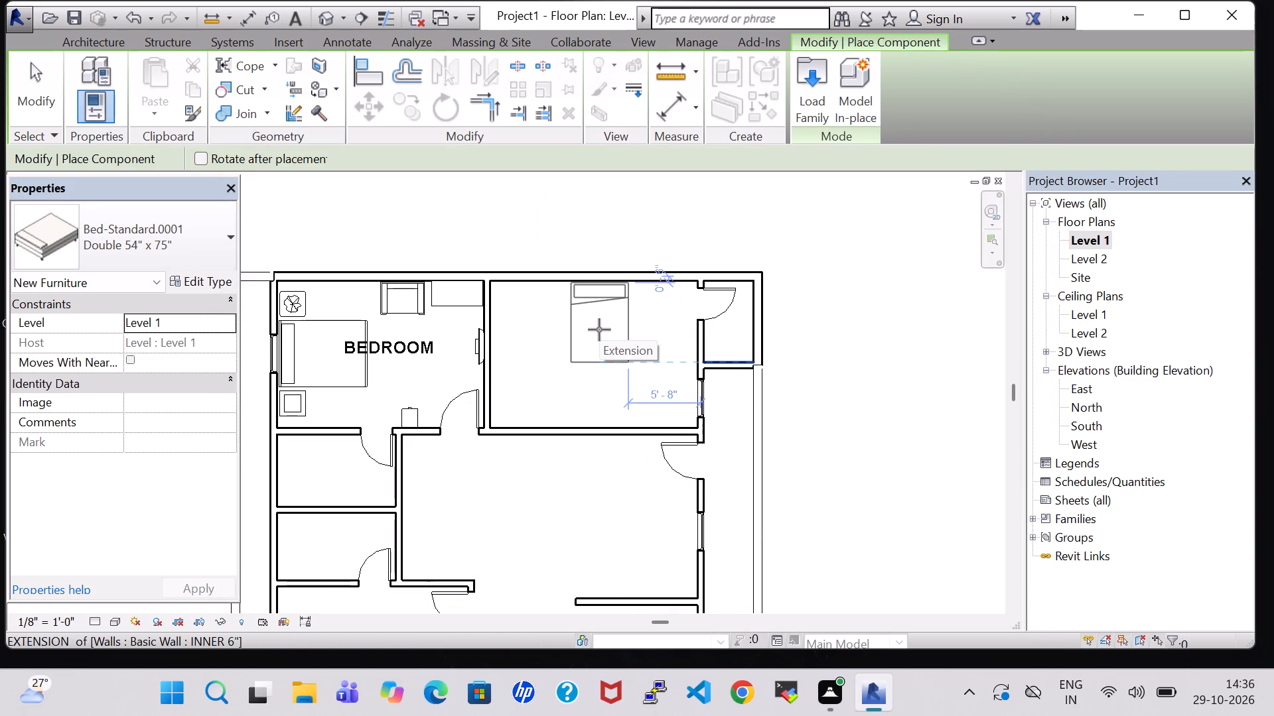
Place a Double 54" x 75" bed in the room east of the bedroom, headboard toward the north wall, about 6'-7" from the east wall.
scroll(586, 331, "up", 4)
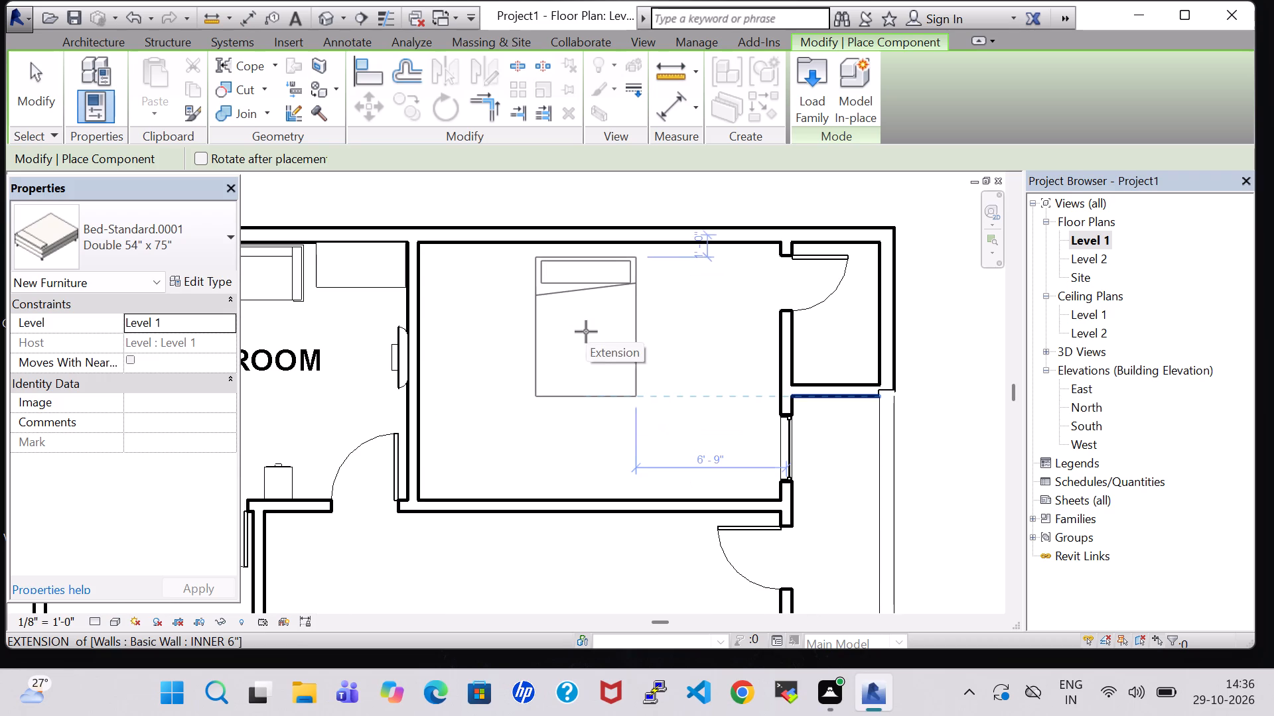
left_click(590, 329)
key("Escape")
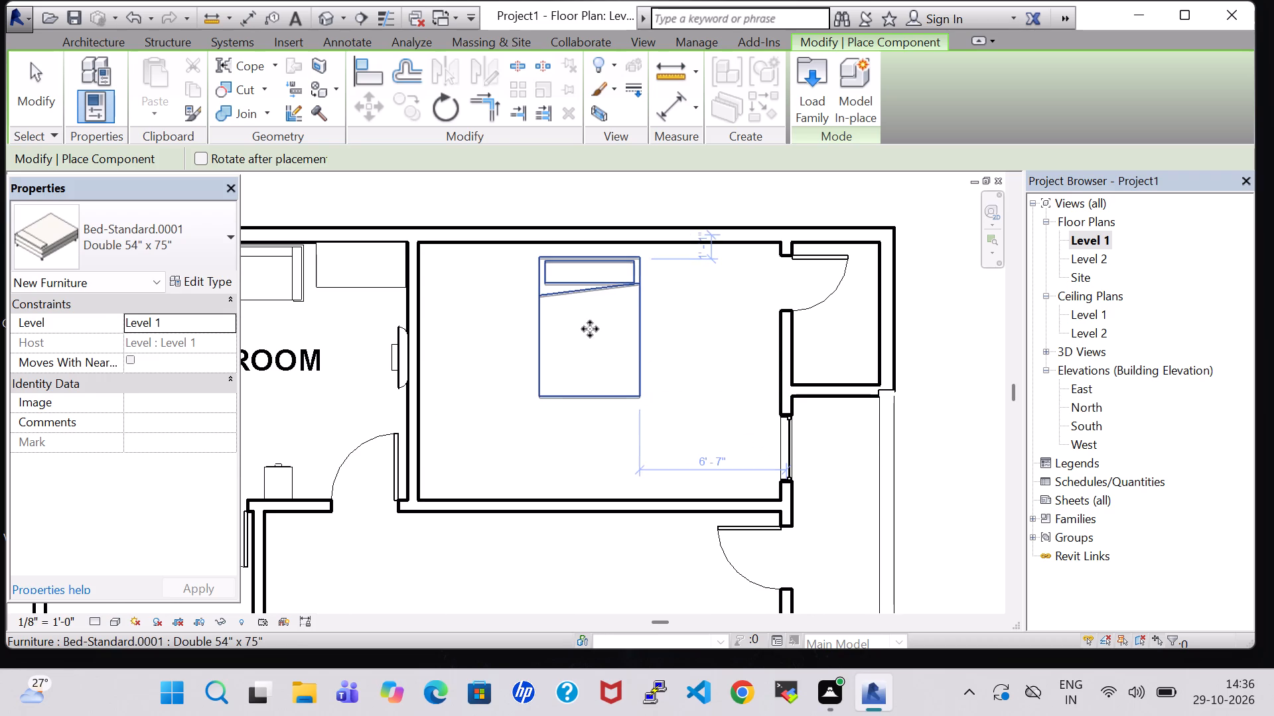
key("Escape")
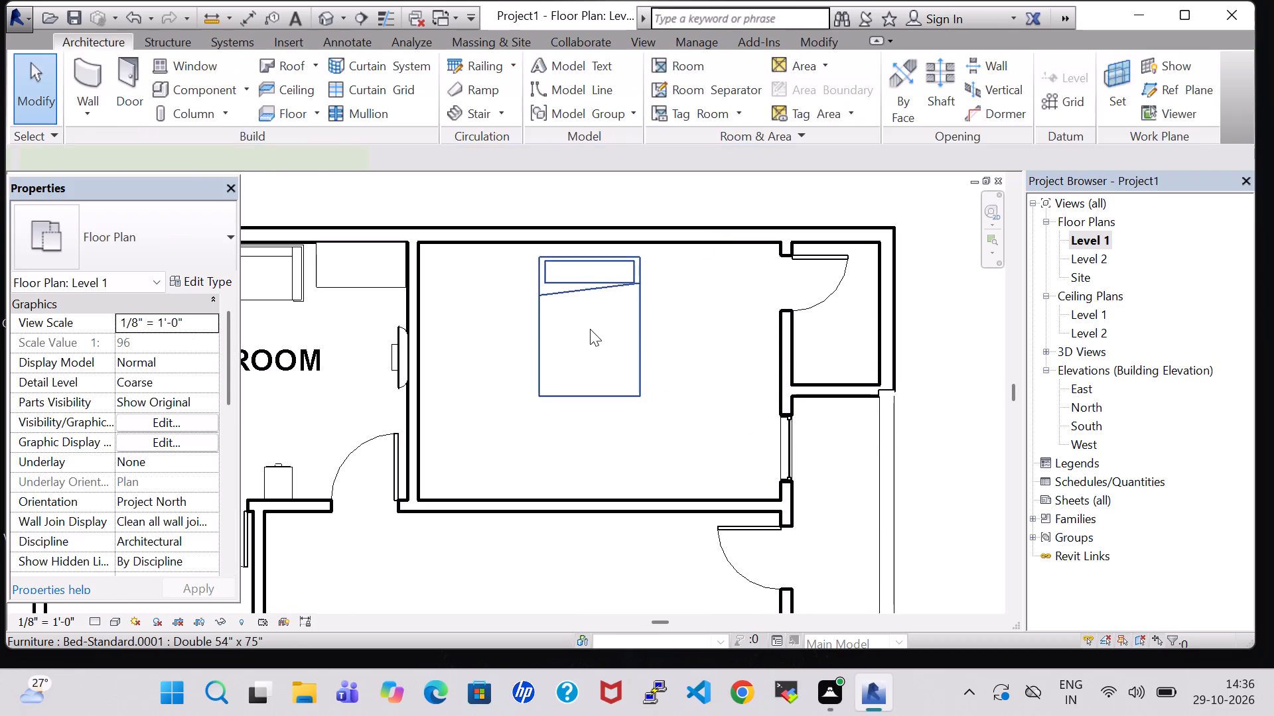
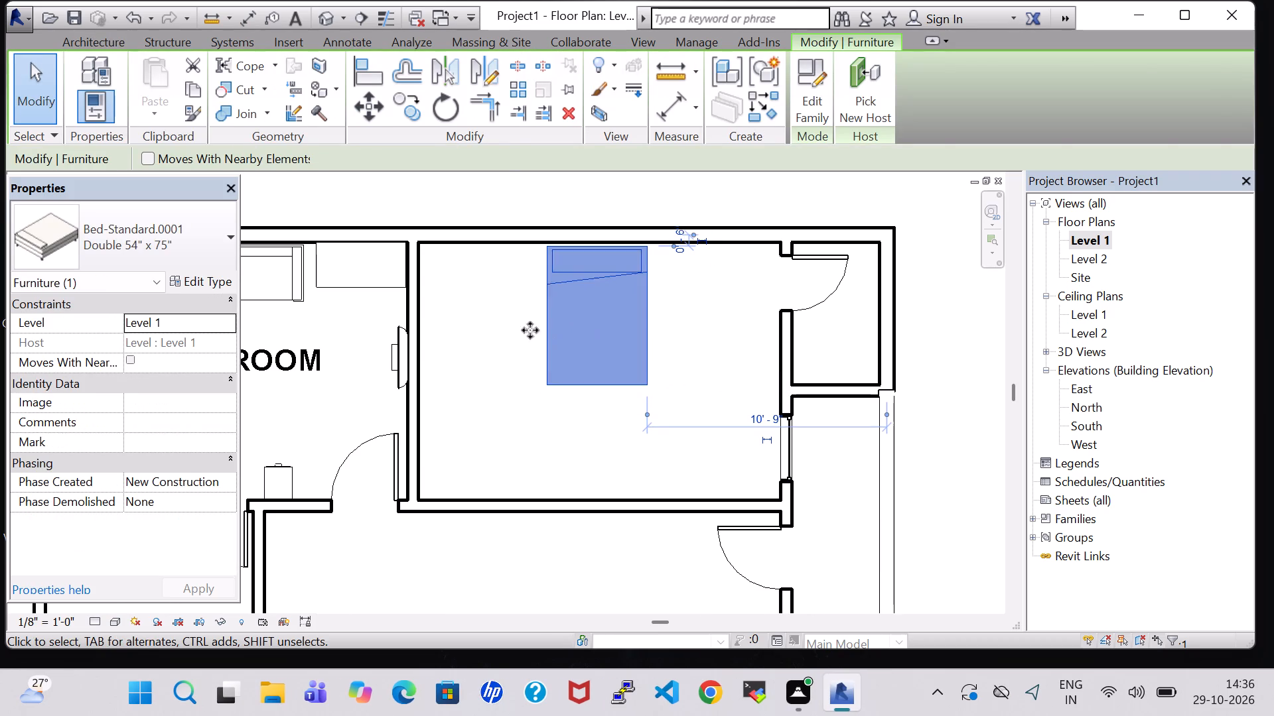
Place a copy of the bedroom's 24" x 24" x 24" coffee table just east of the double bed's headboard, about 1'-7" from the north wall.
left_click(518, 326)
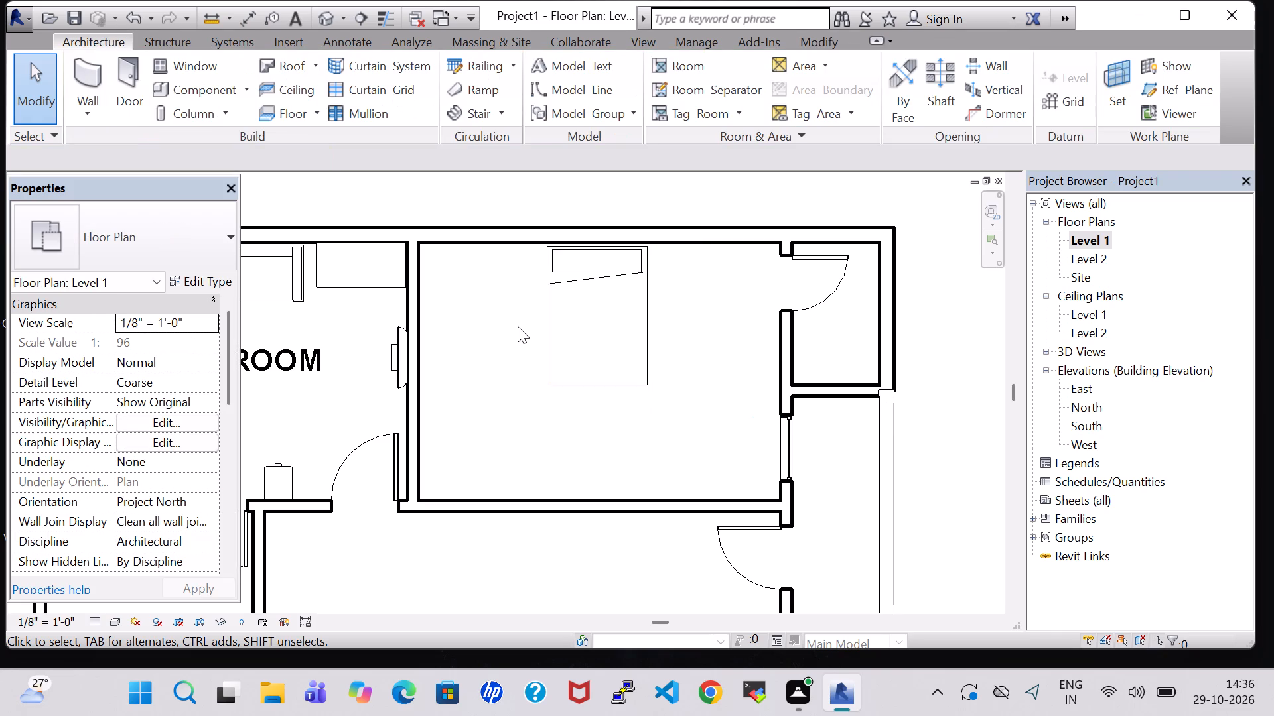
scroll(518, 326, "down", 5)
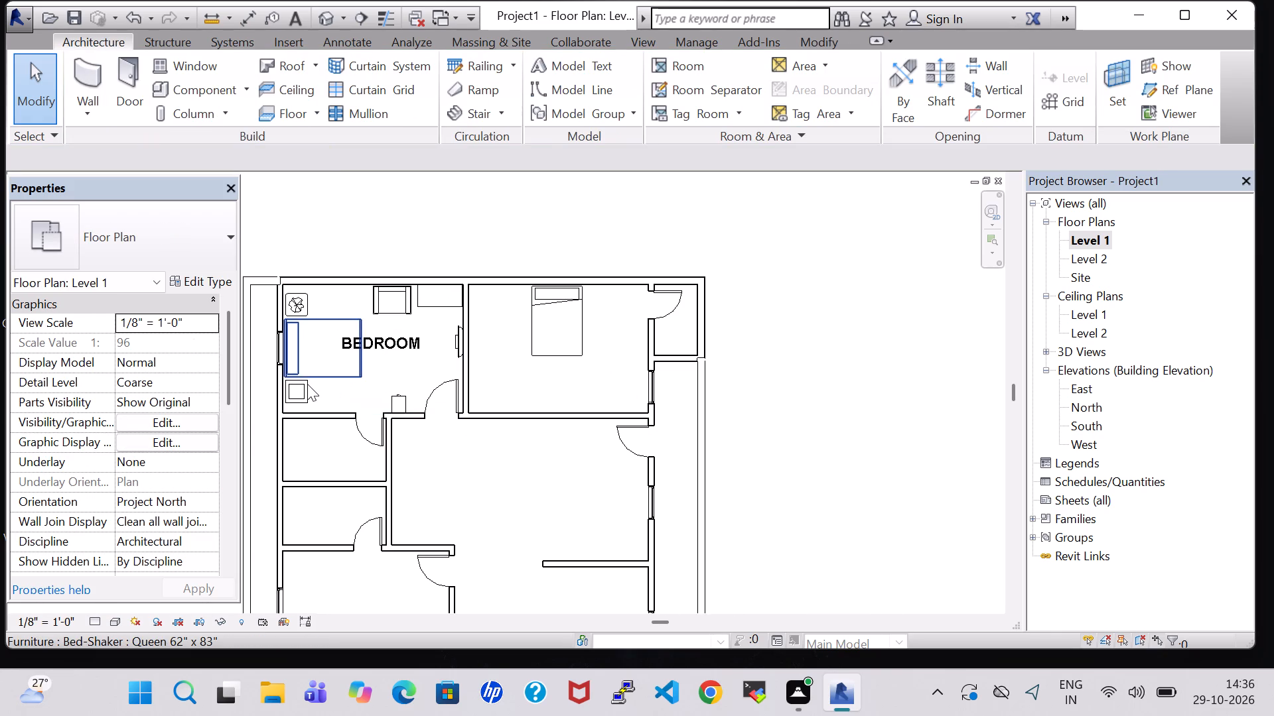
left_click(300, 398)
right_click(300, 398)
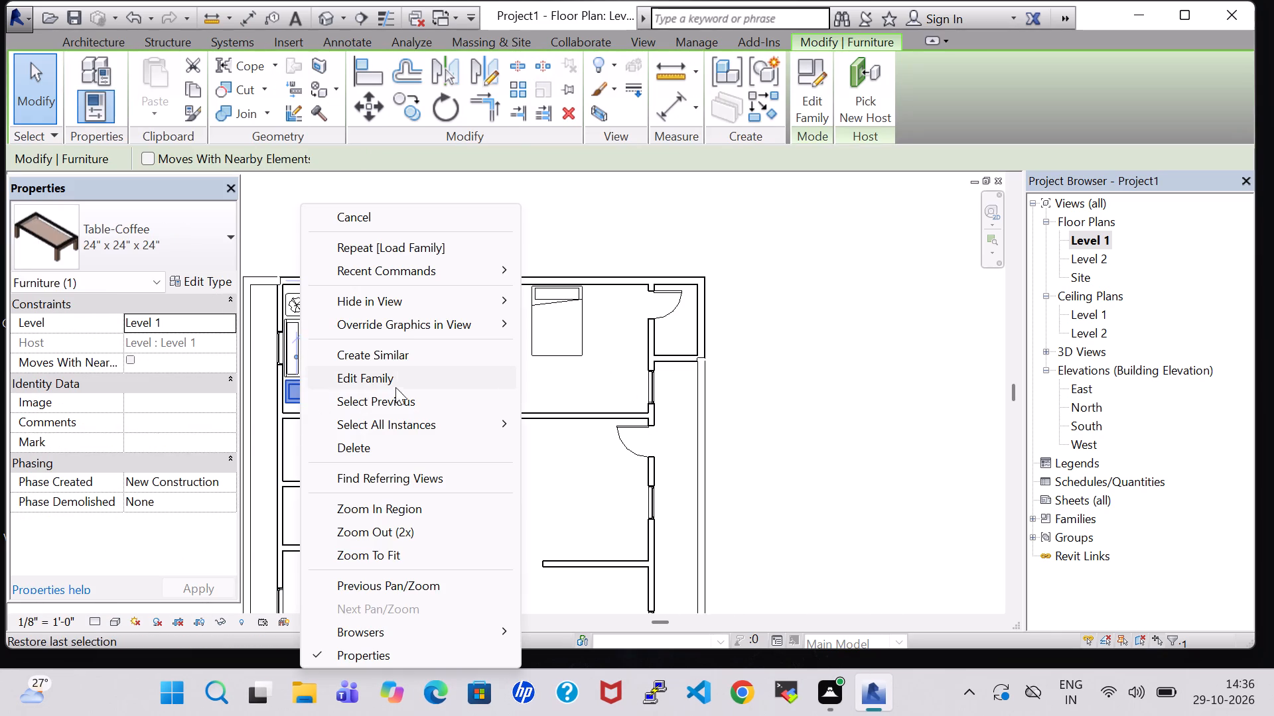
left_click(400, 353)
scroll(522, 335, "up", 7)
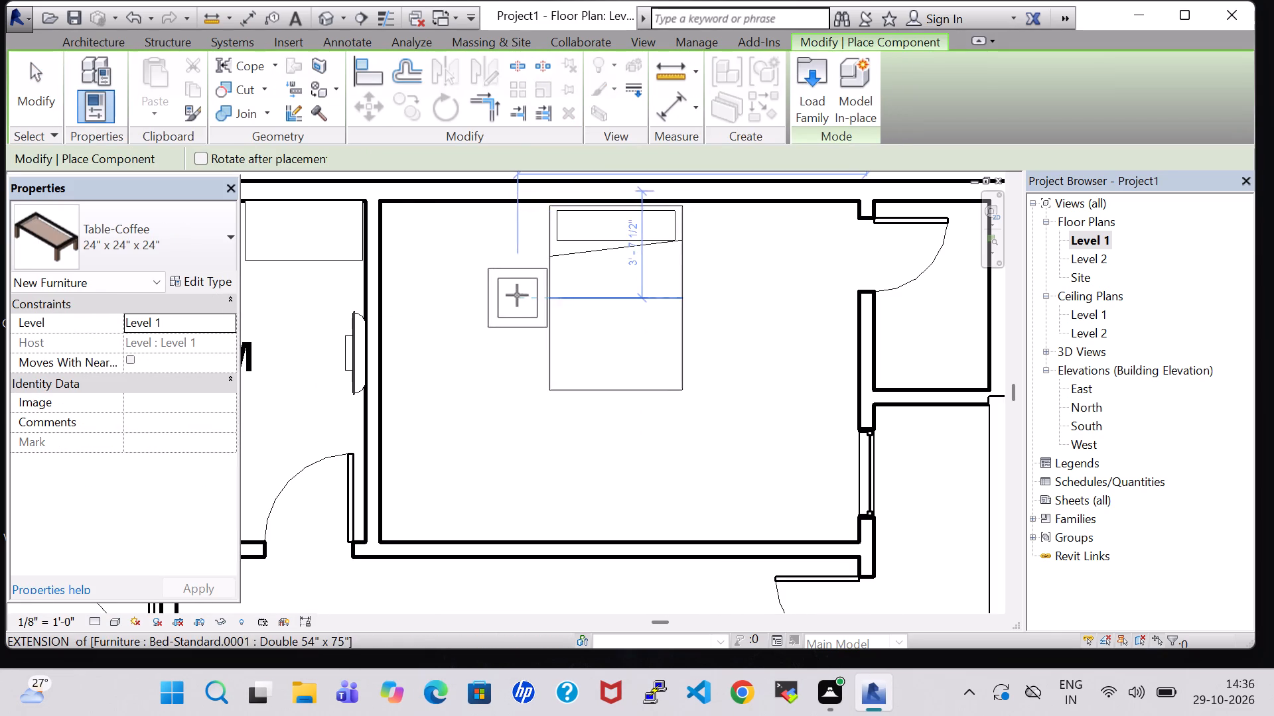
scroll(719, 242, "up", 3)
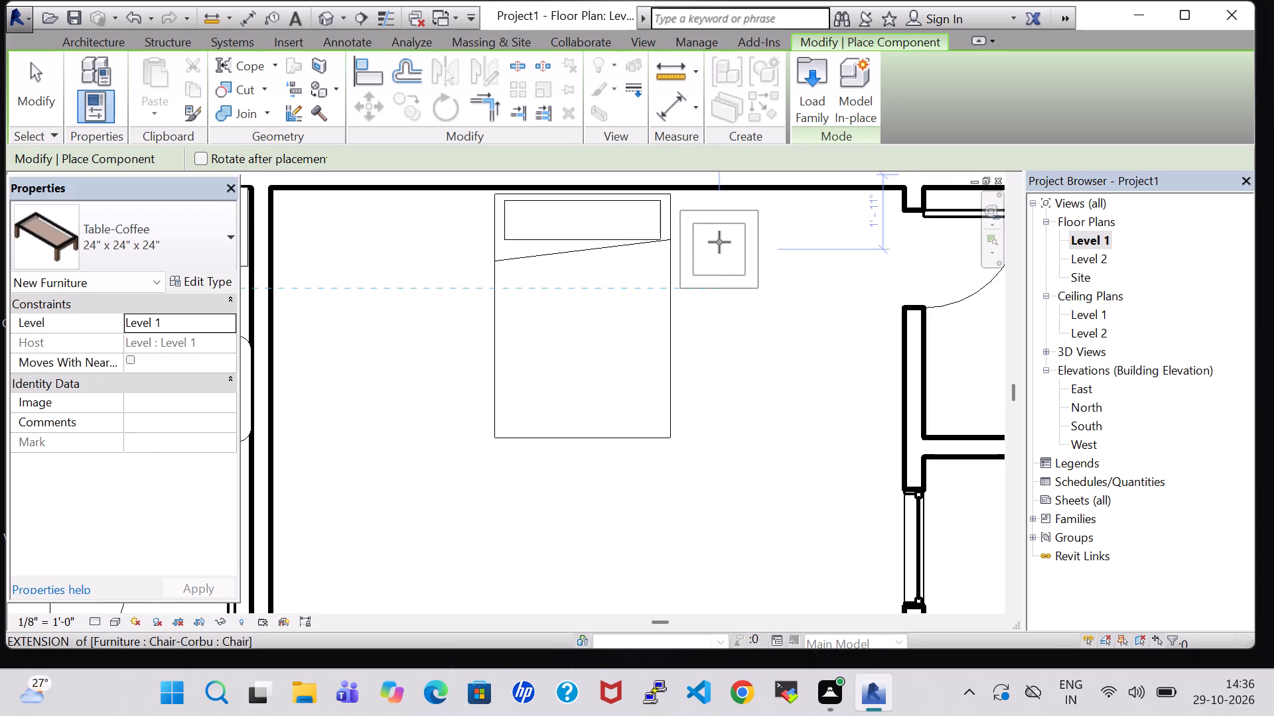
left_click(719, 235)
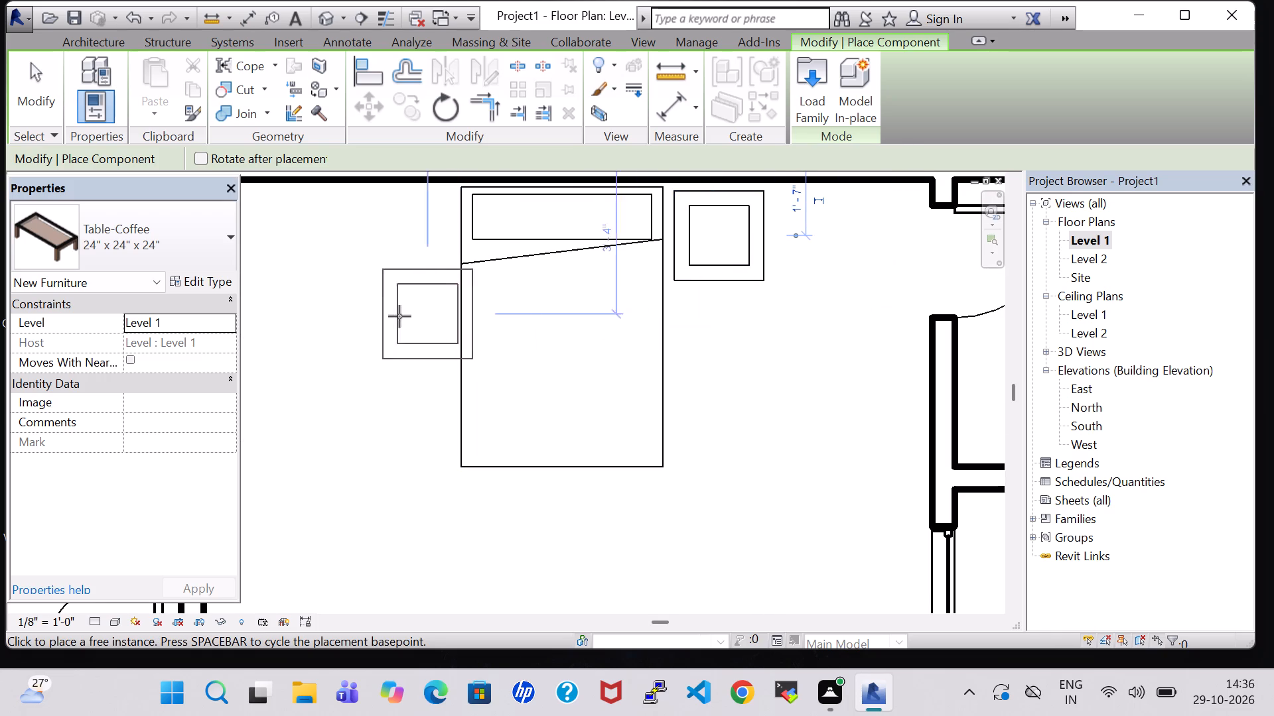
key("Escape")
key("Escape")
Place a copy of the bedroom's Agave - 1.5' plant west of the double bed, about 3'-3" from the north wall.
scroll(391, 317, "down", 9)
middle_click_drag(419, 330, 561, 344)
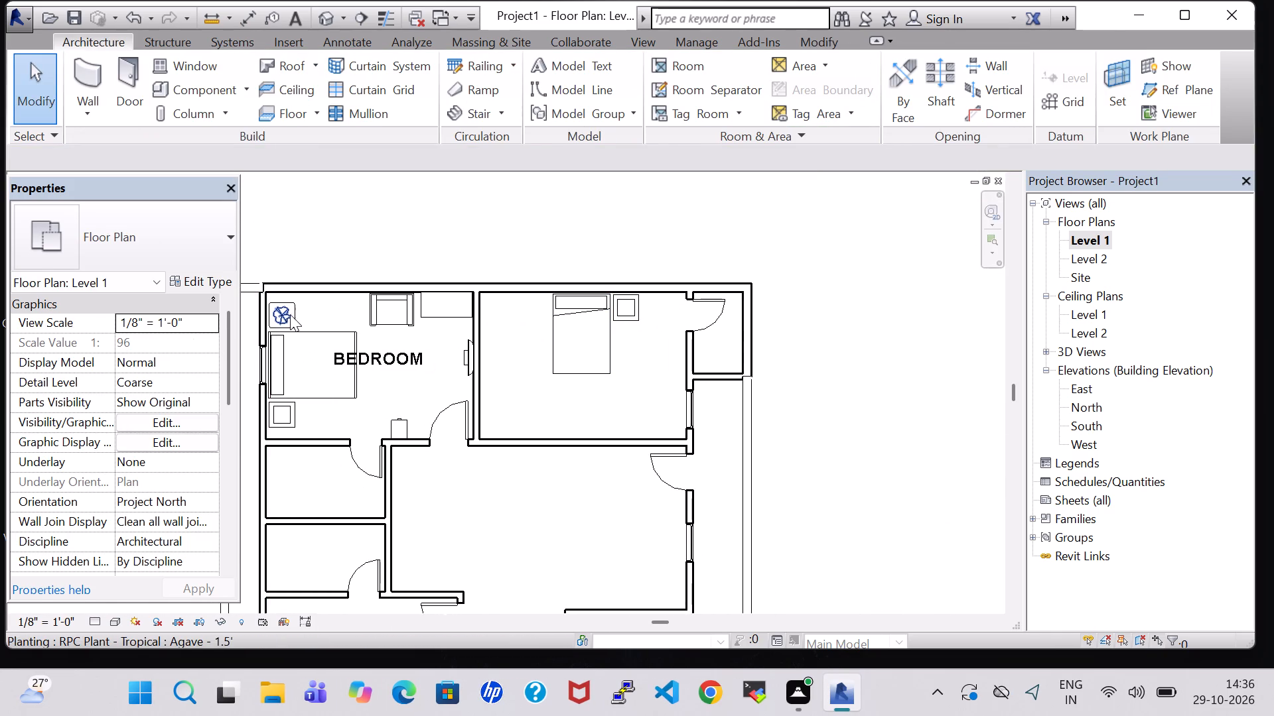
left_click(291, 314)
right_click(291, 314)
left_click(449, 341)
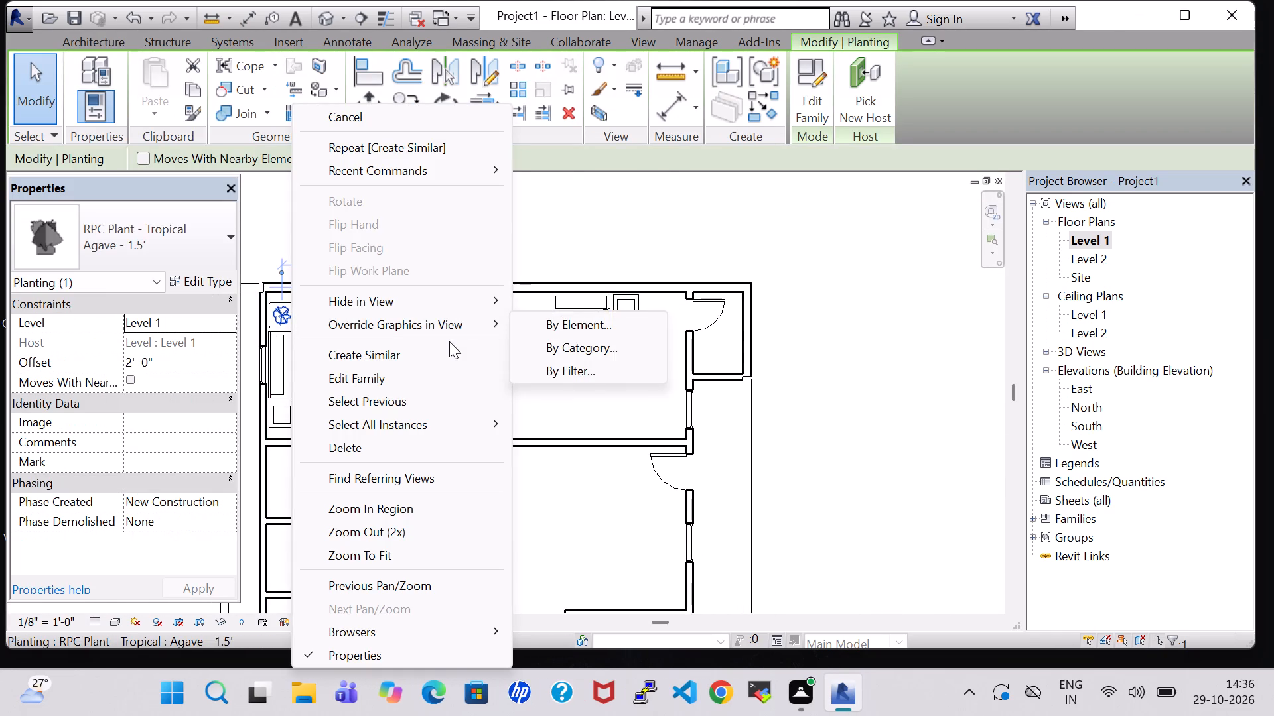
left_click(446, 351)
left_click(530, 329)
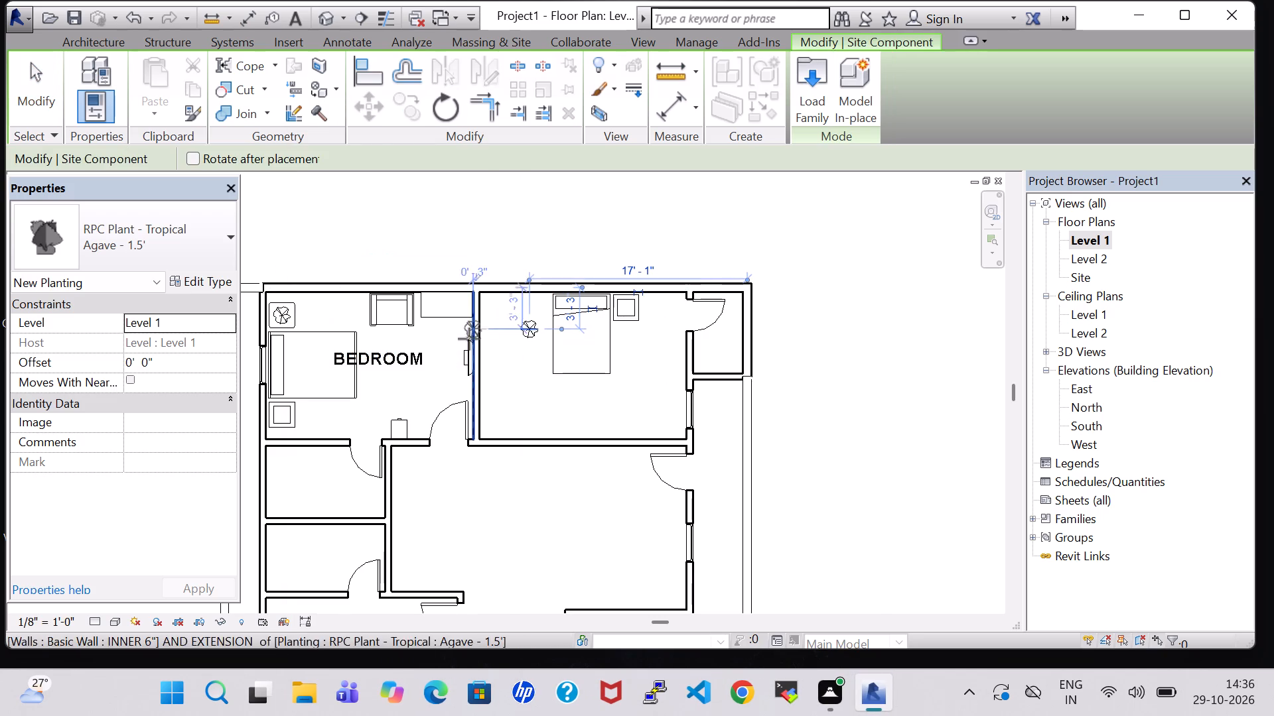
key("Escape")
key("Escape")
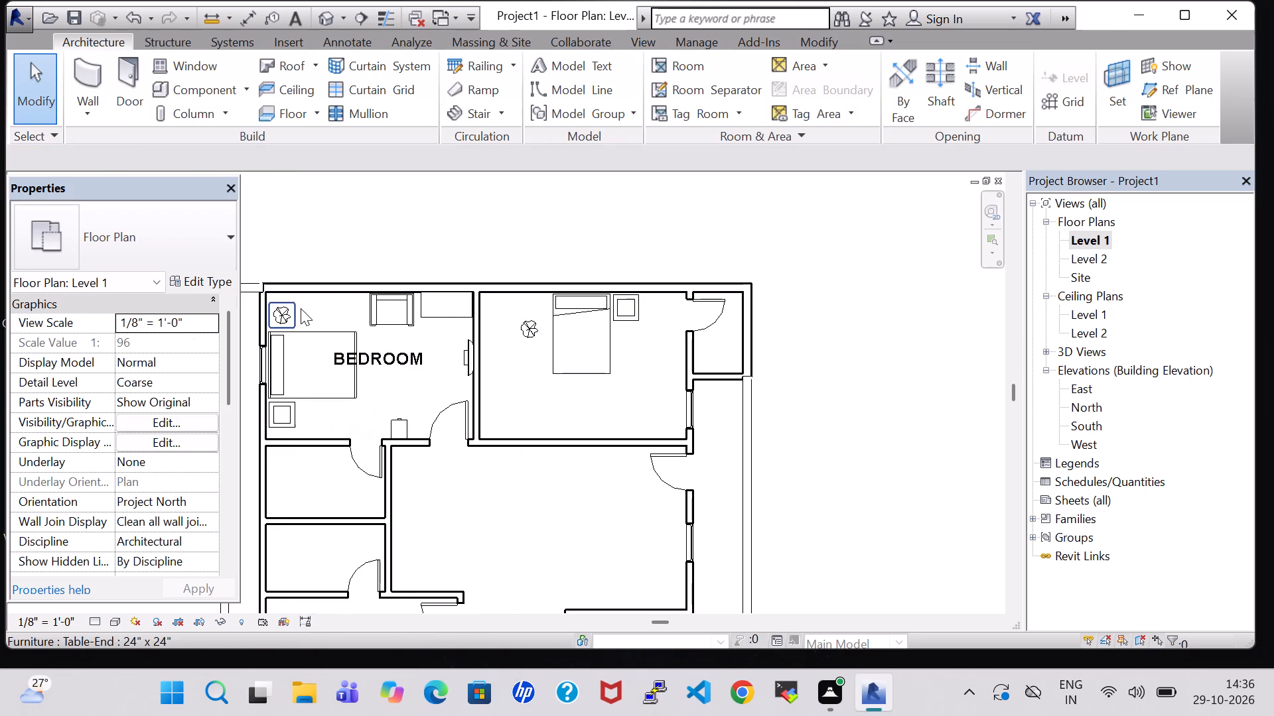
Create a similar Table-End 24" x 24" from the bedroom's end table for the plant on the double bed's west side.
left_click(301, 308)
right_click(301, 308)
left_click(411, 352)
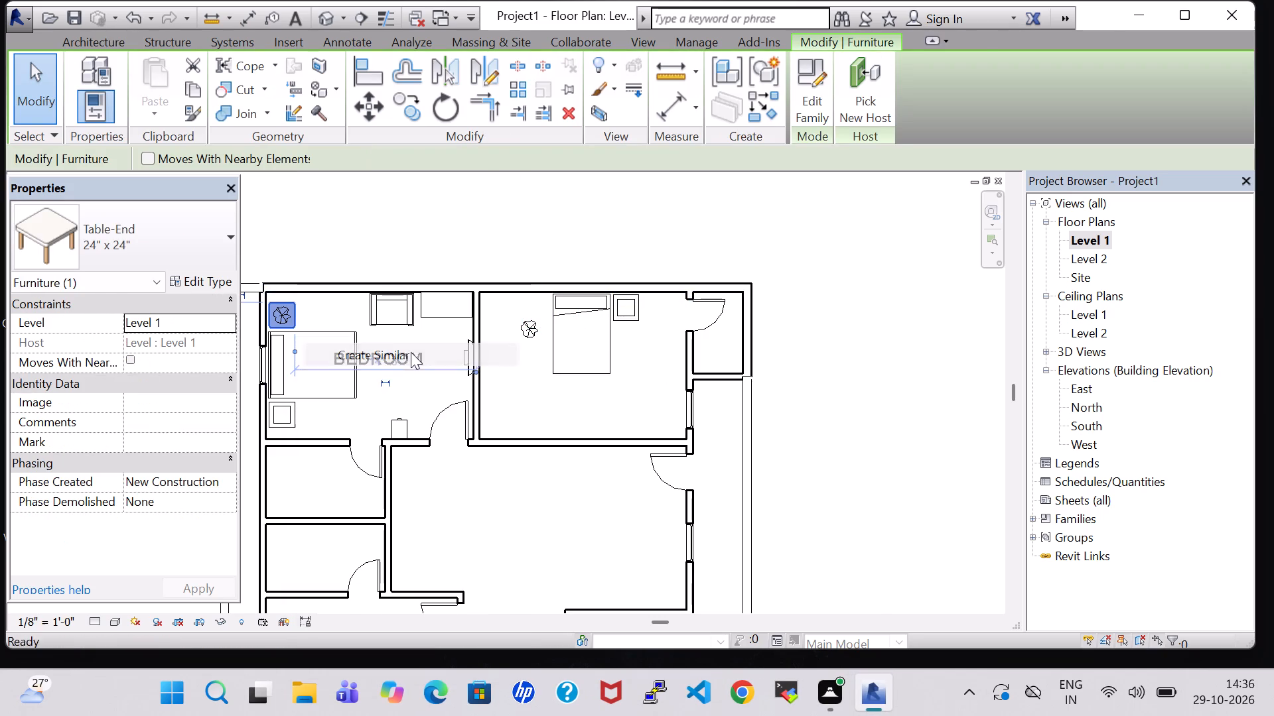
scroll(549, 337, "up", 10)
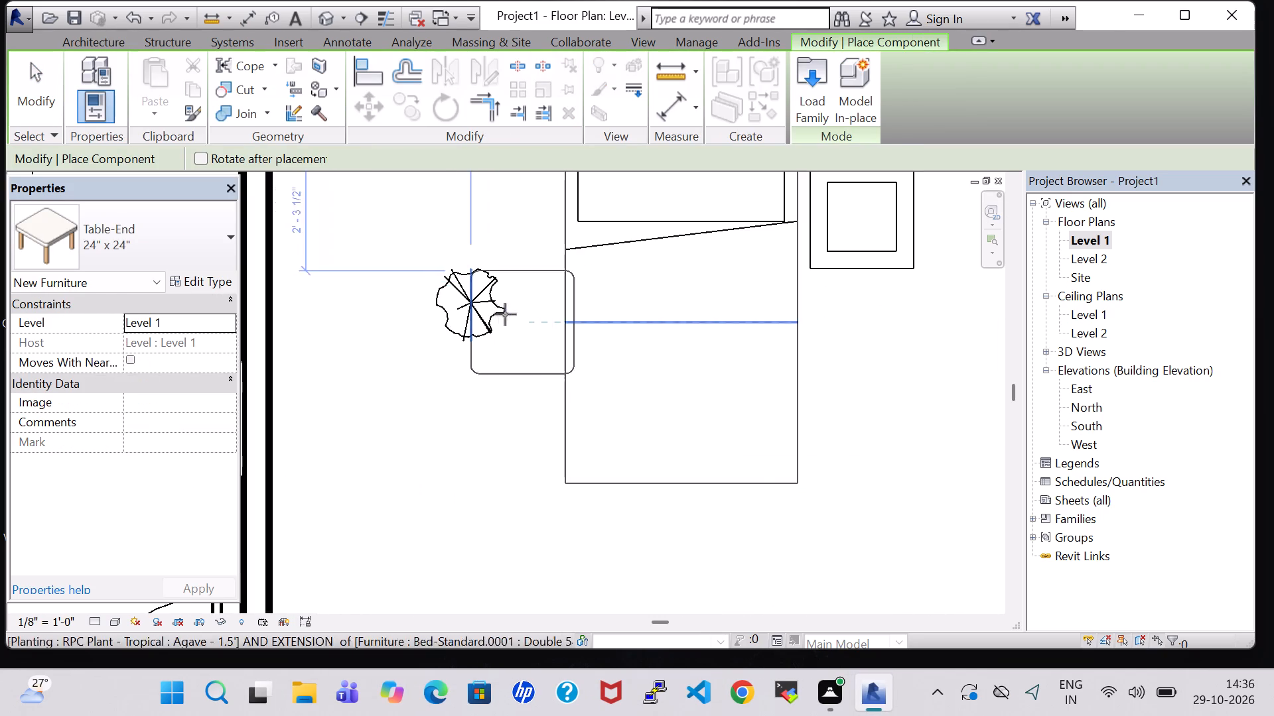
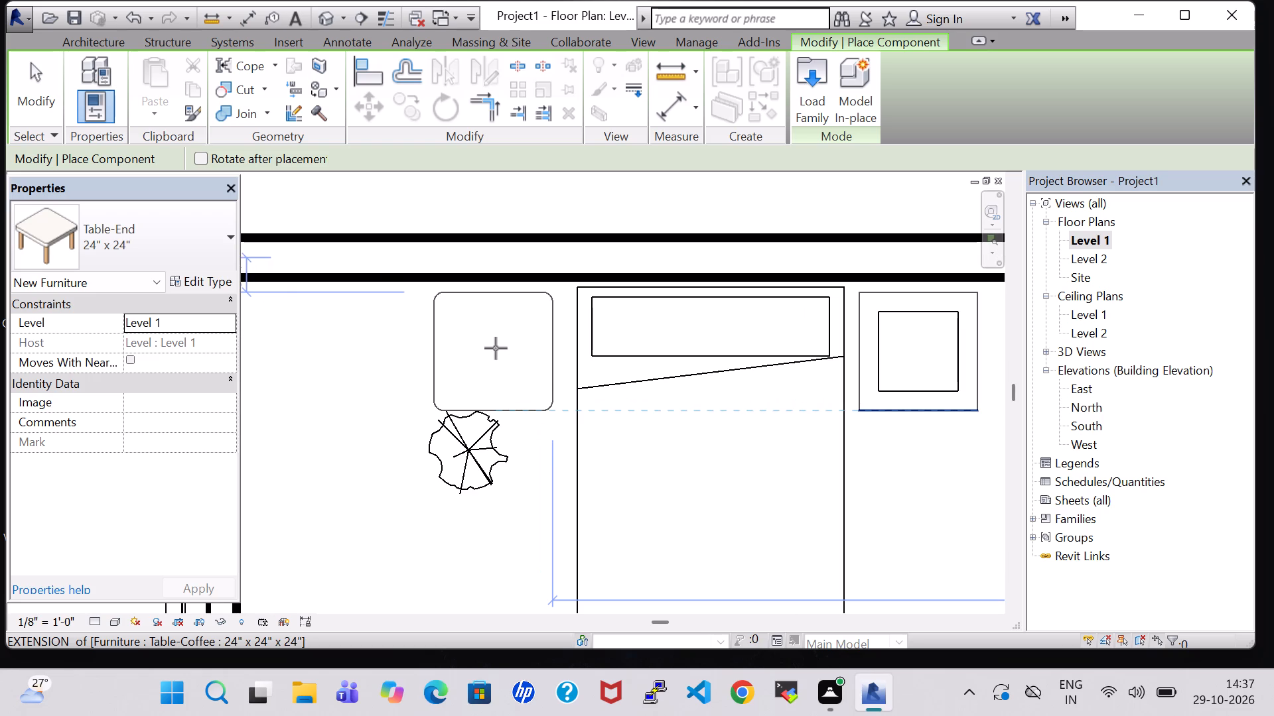
Finish placing the Table-End 24" x 24" on the double bed's west side and leave component placement.
key("Escape")
key("Escape")
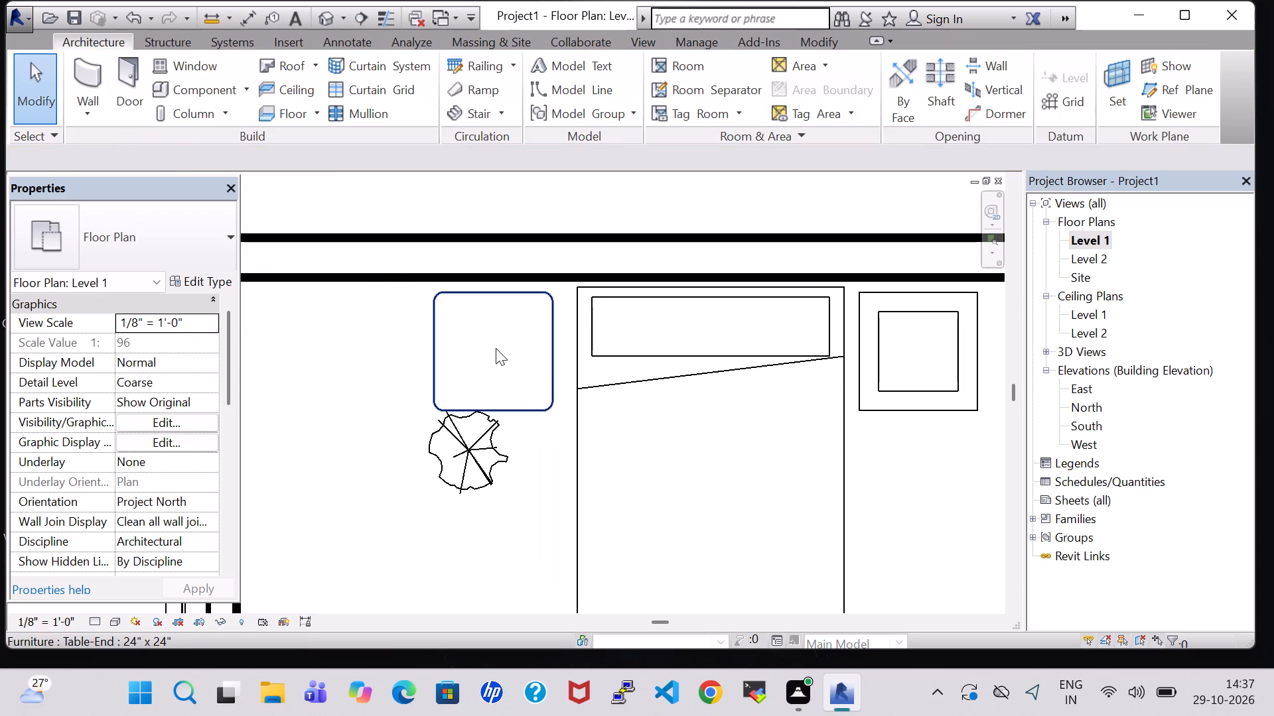
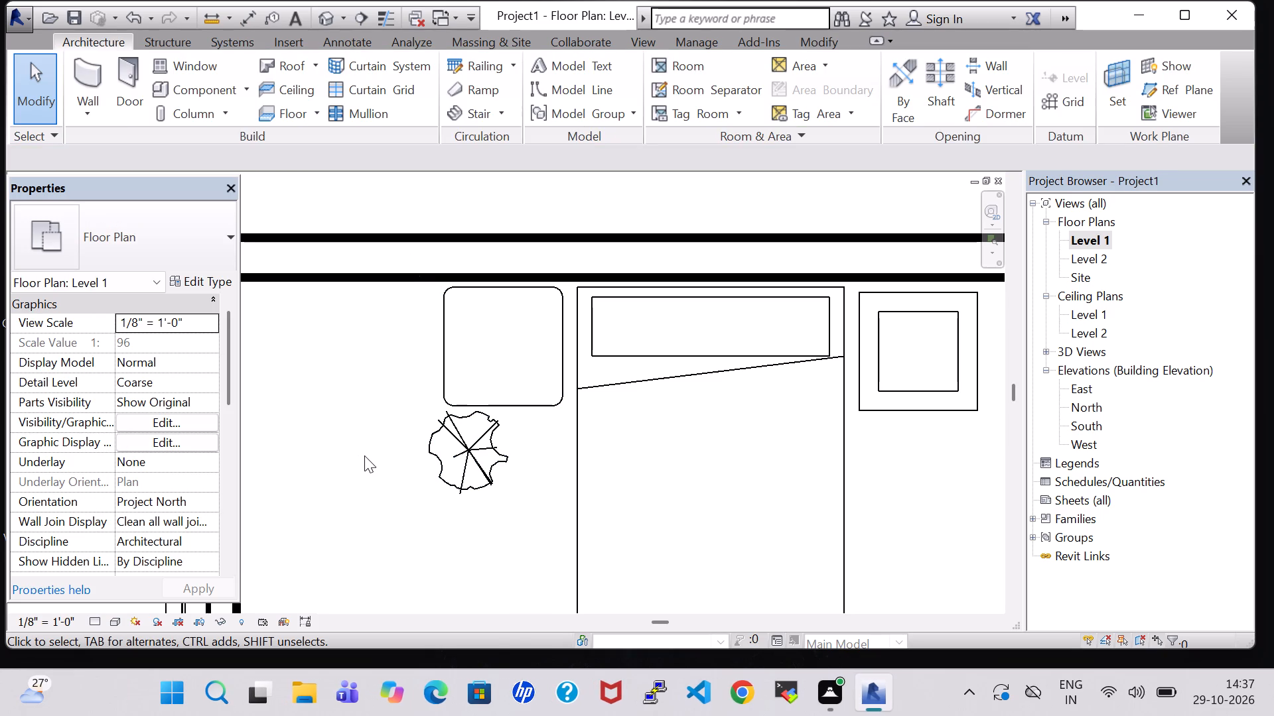
Nudge the Tropical Agave 1.5' plant north onto the bed's west side table, about 2'-5" from the north wall.
left_click(470, 475)
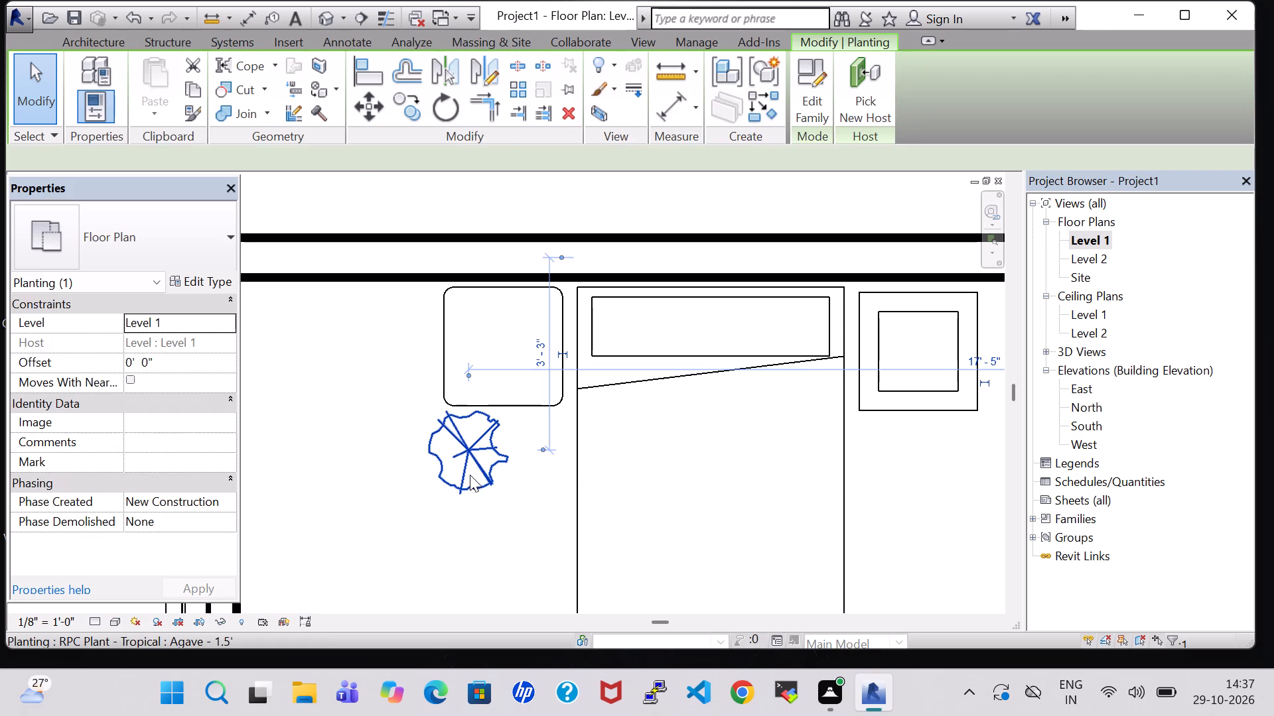
key("Up")
key("Up")
key("Up")
key("Up")
key("Up")
key("Up")
key("Up")
key("Up")
key("Up")
key("Up")
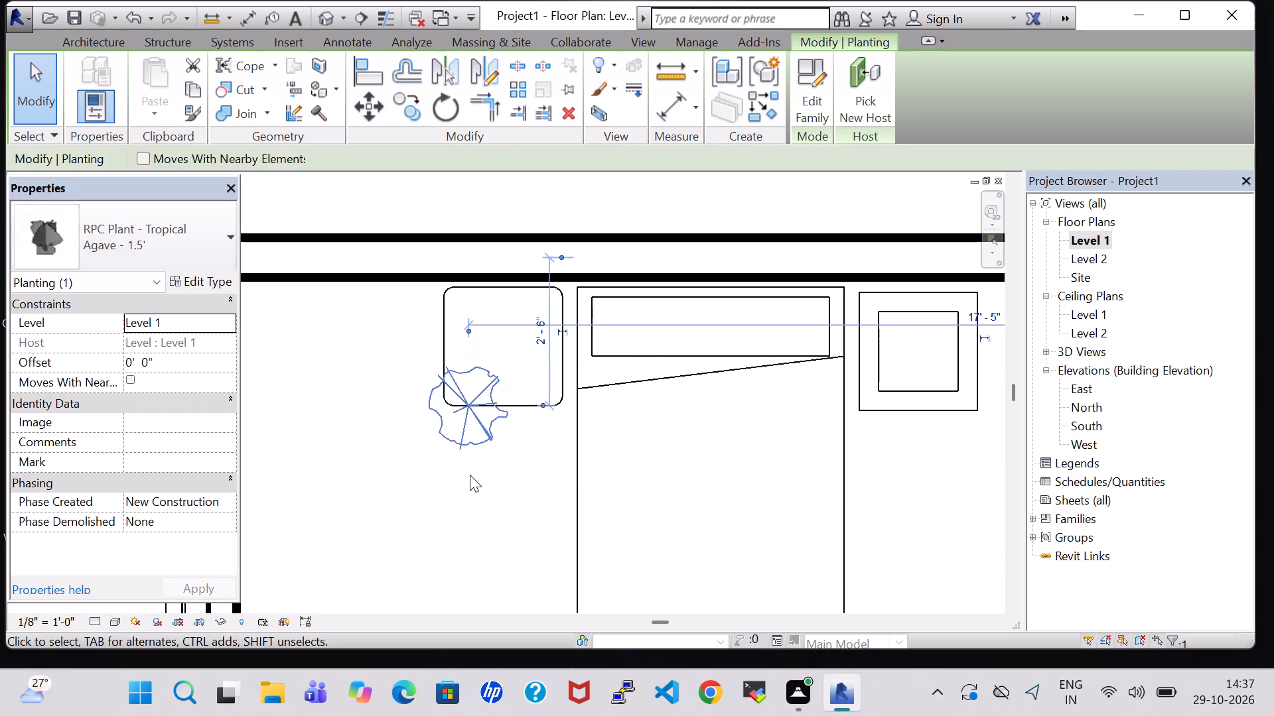
key("Up")
key("Up")
key("Down")
key("Down")
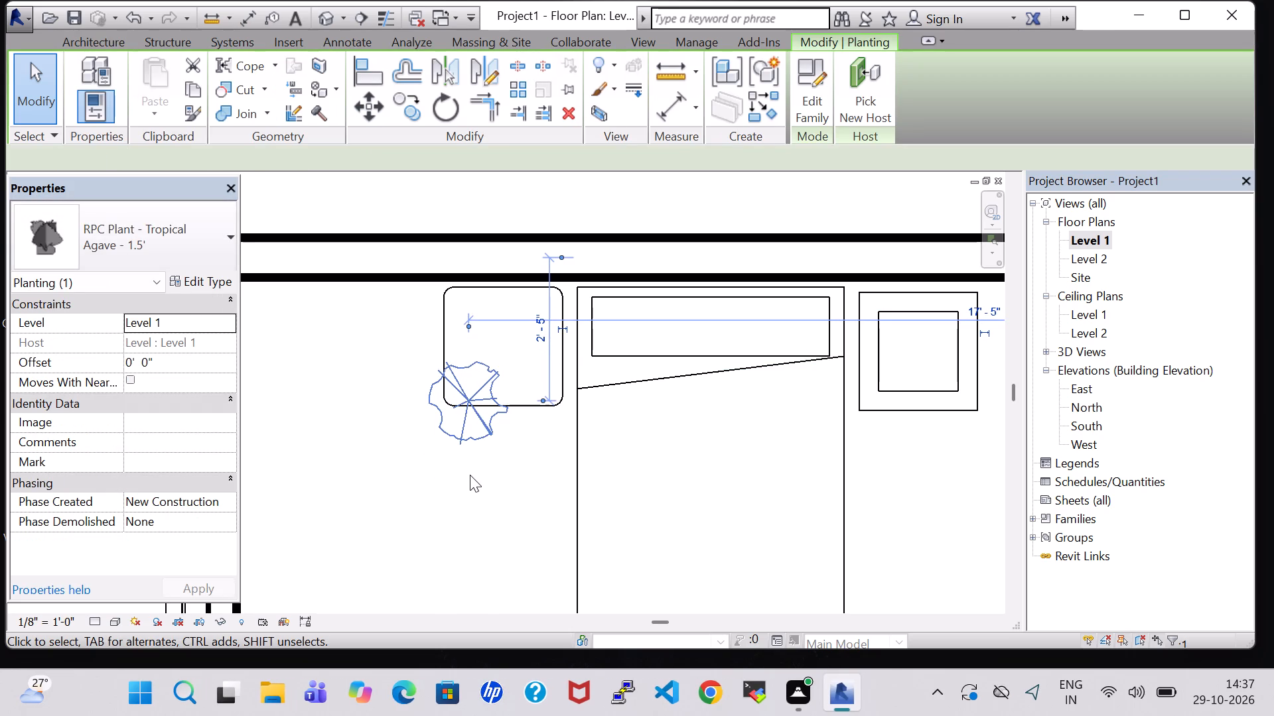
Open the Tropical Agave plant's Offset value for editing.
left_click(133, 366)
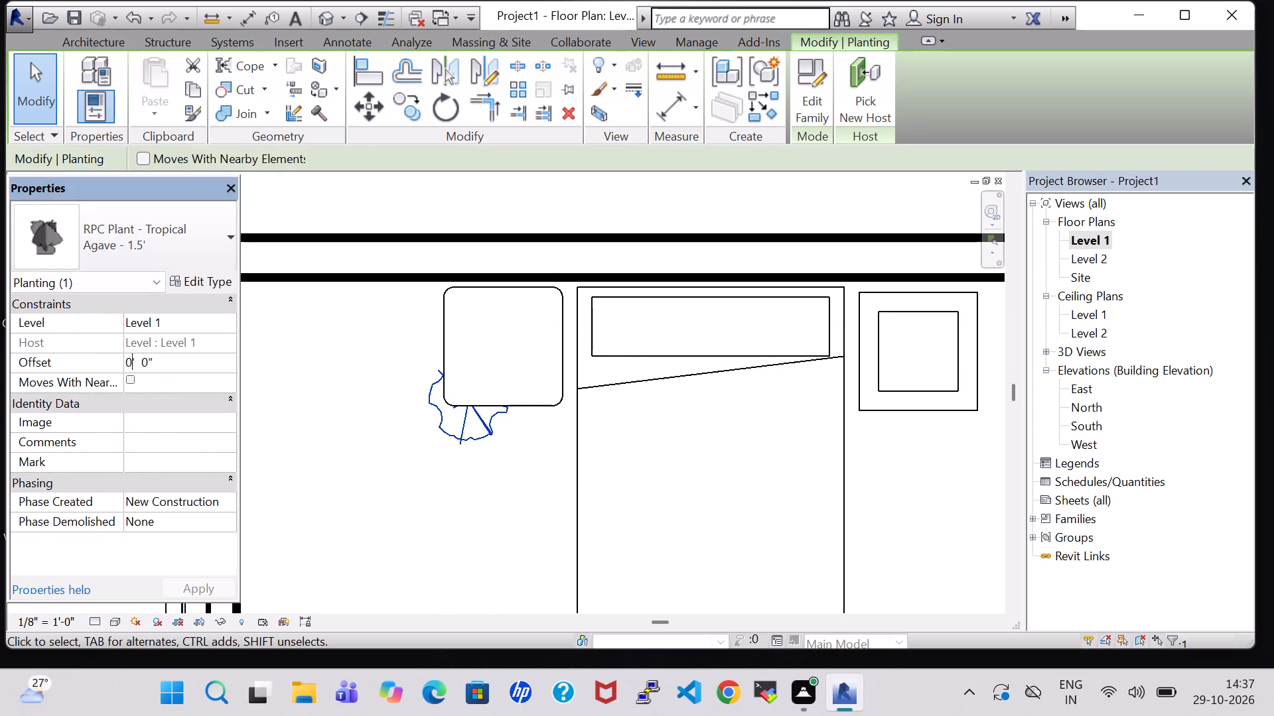
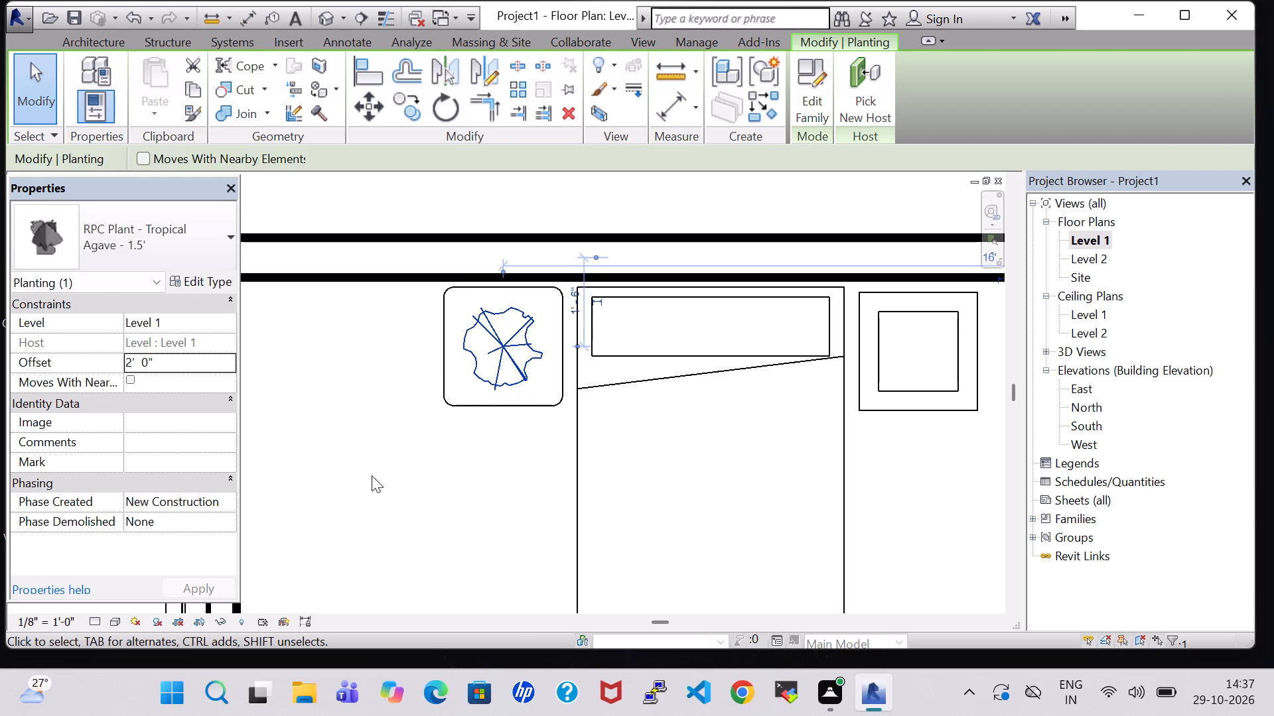
Inspect the type properties of the Table-End 24" x 24" side table beneath the Tropical Agave plant.
left_click(320, 455)
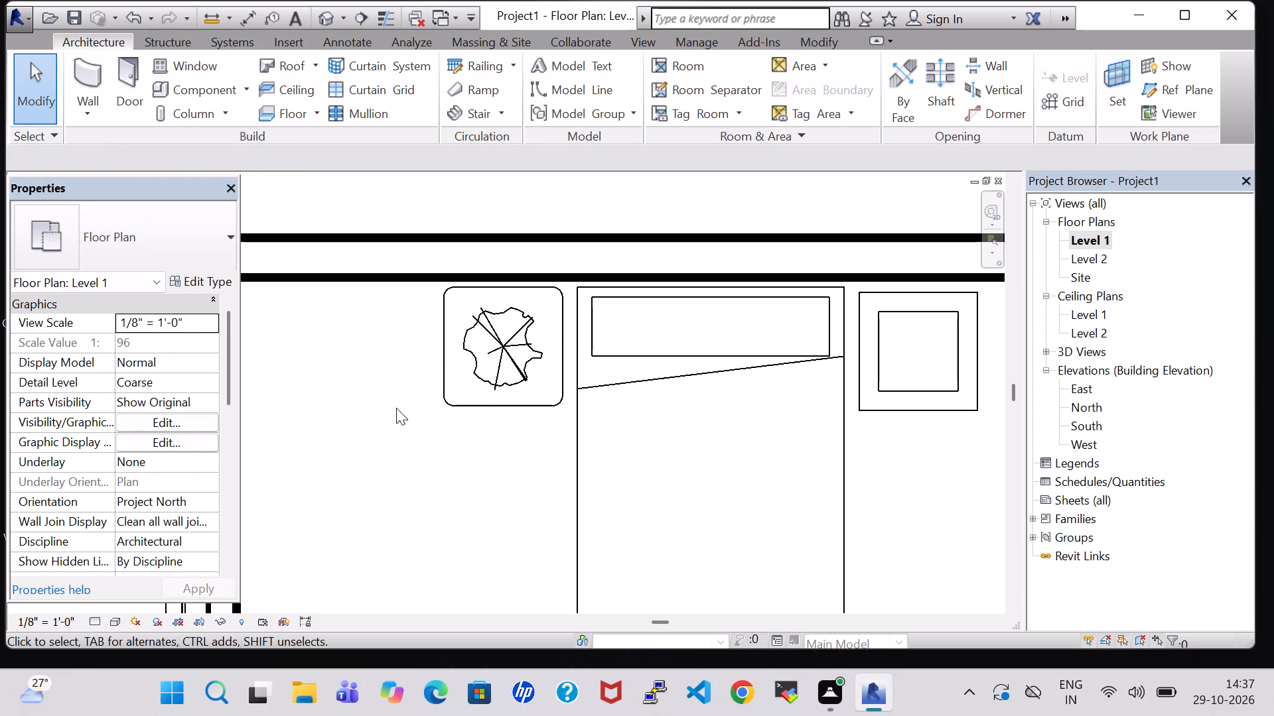
left_click(531, 362)
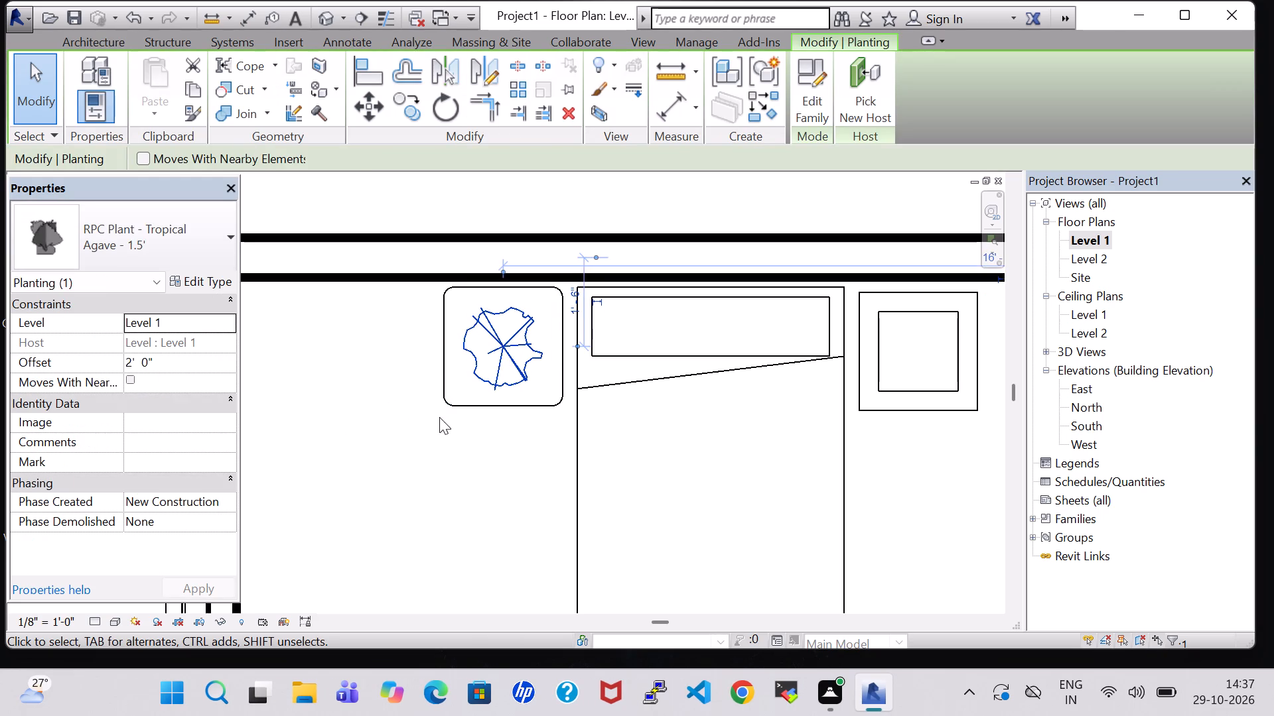
left_click(459, 405)
left_click(198, 277)
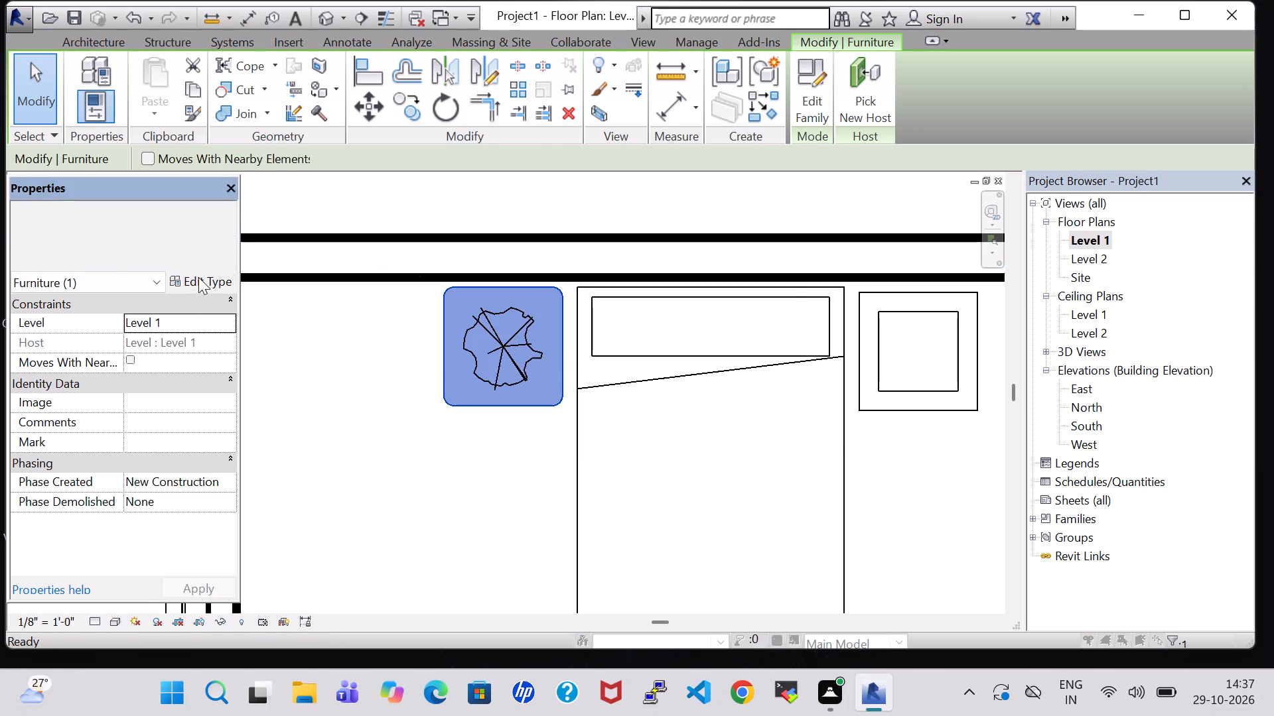
left_click(800, 84)
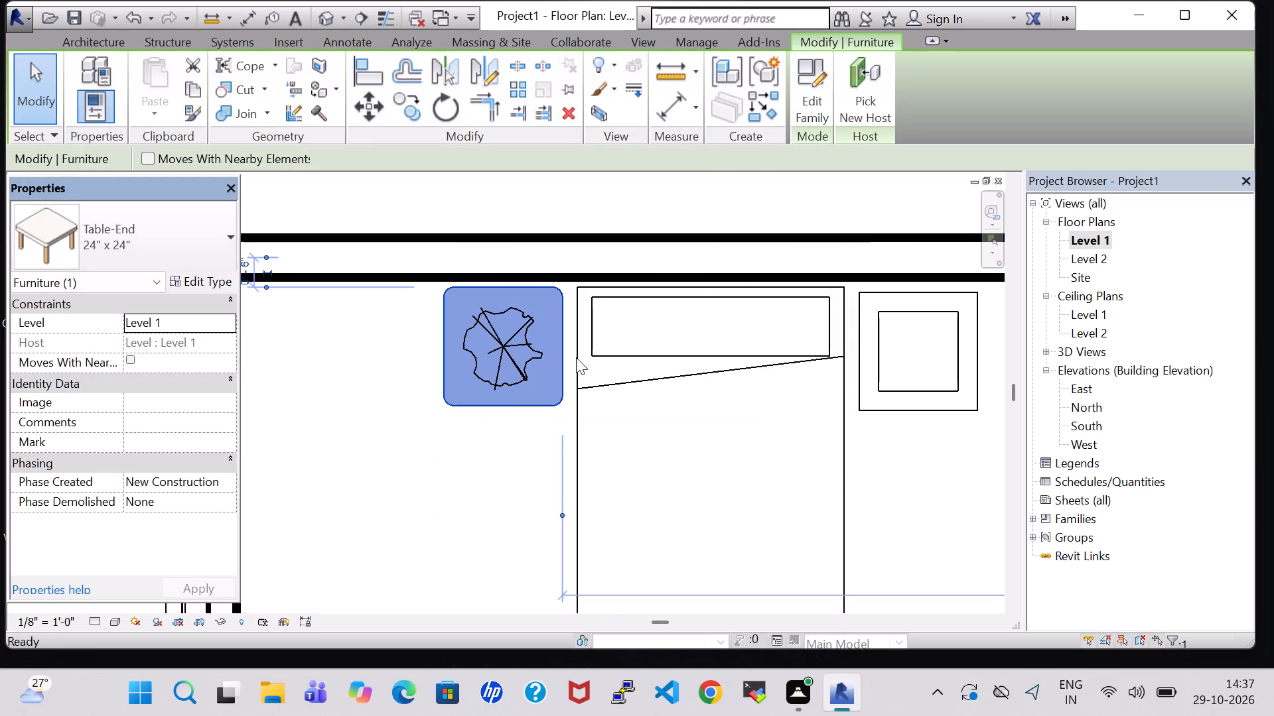
left_click(385, 472)
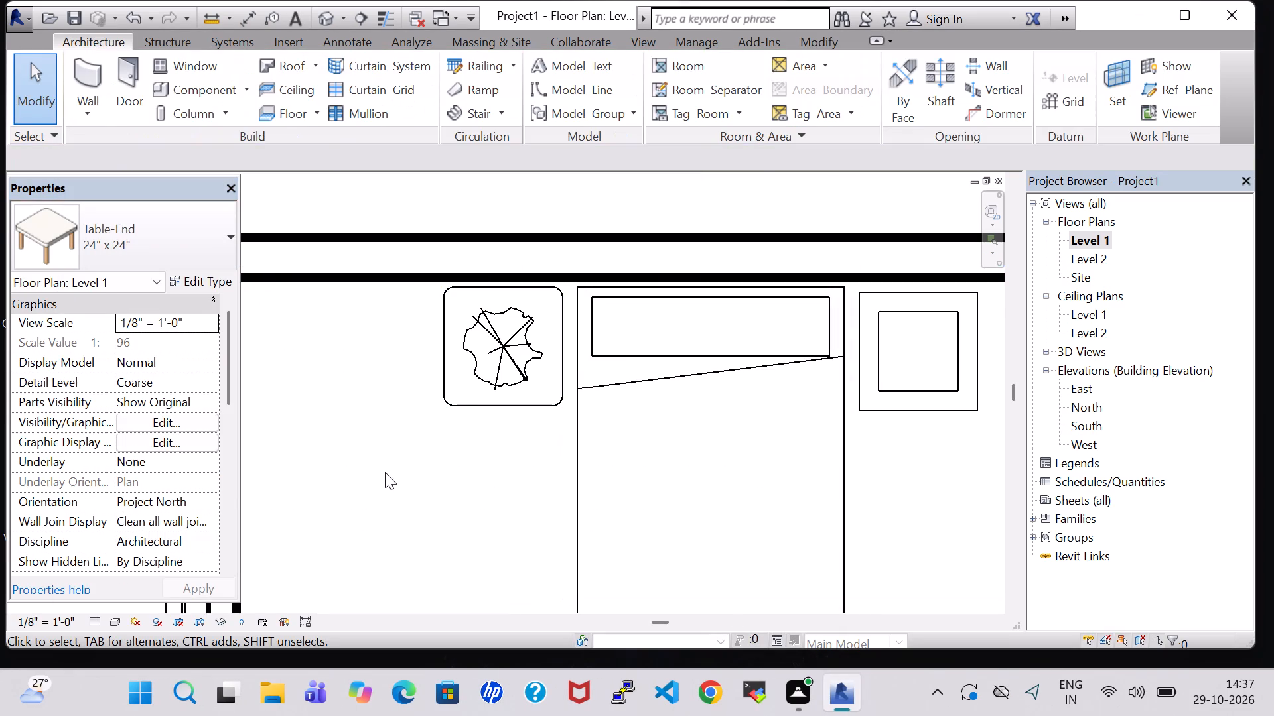
scroll(385, 475, "down", 2)
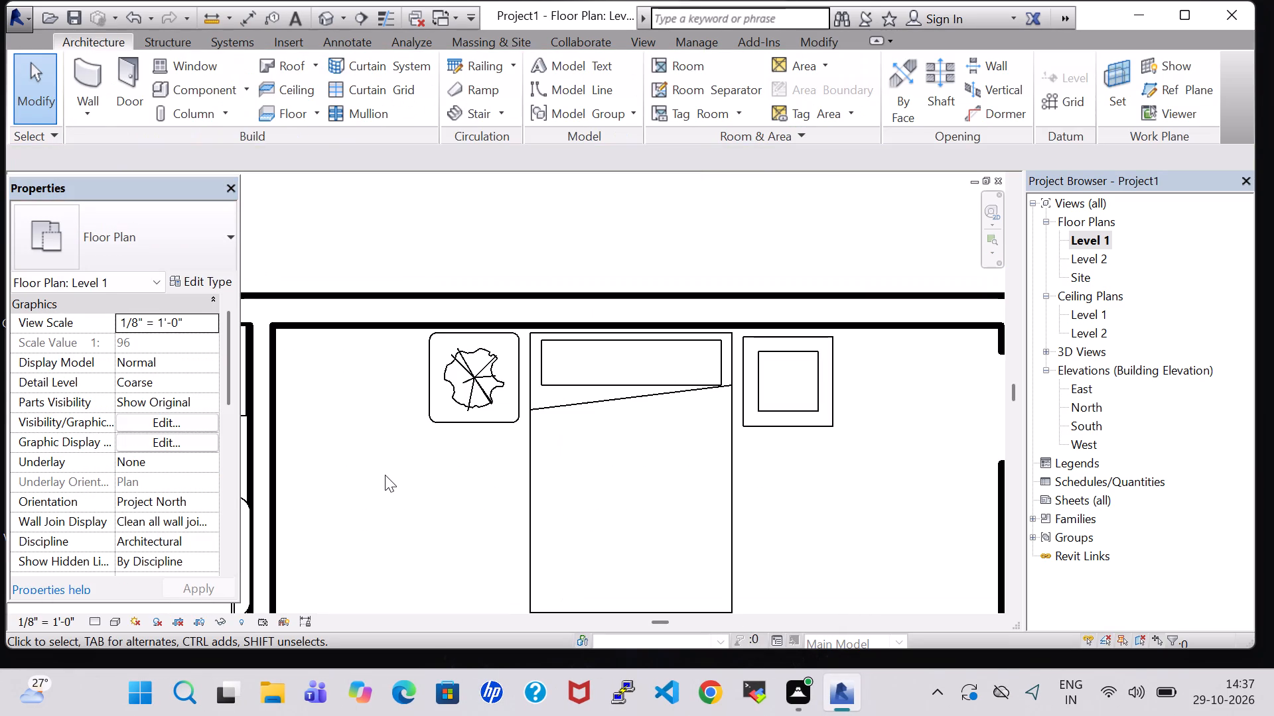
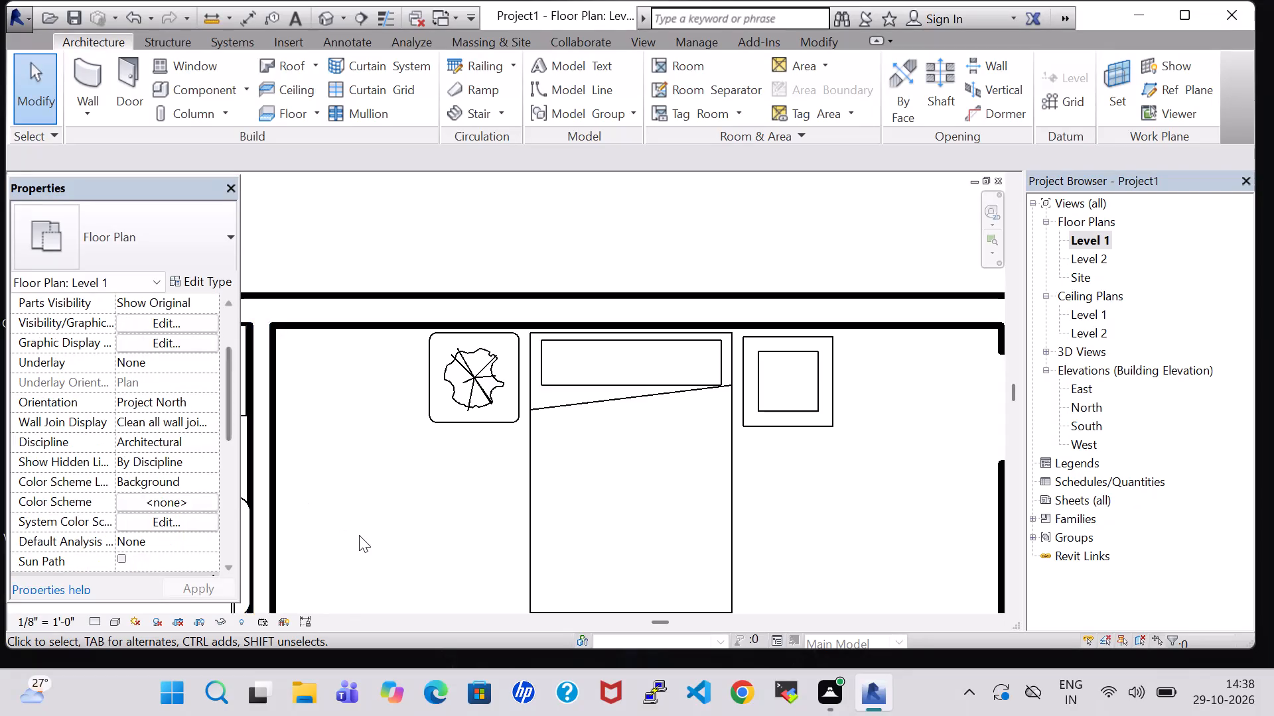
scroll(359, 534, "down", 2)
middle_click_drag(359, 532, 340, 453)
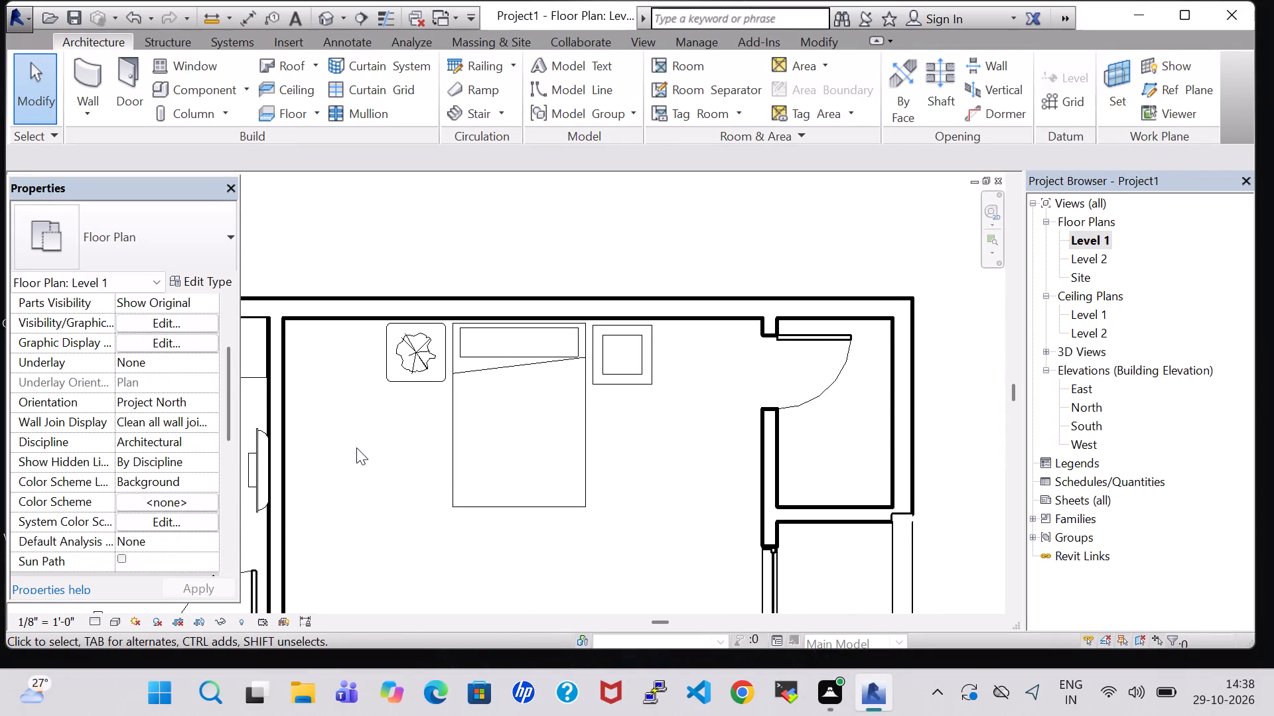
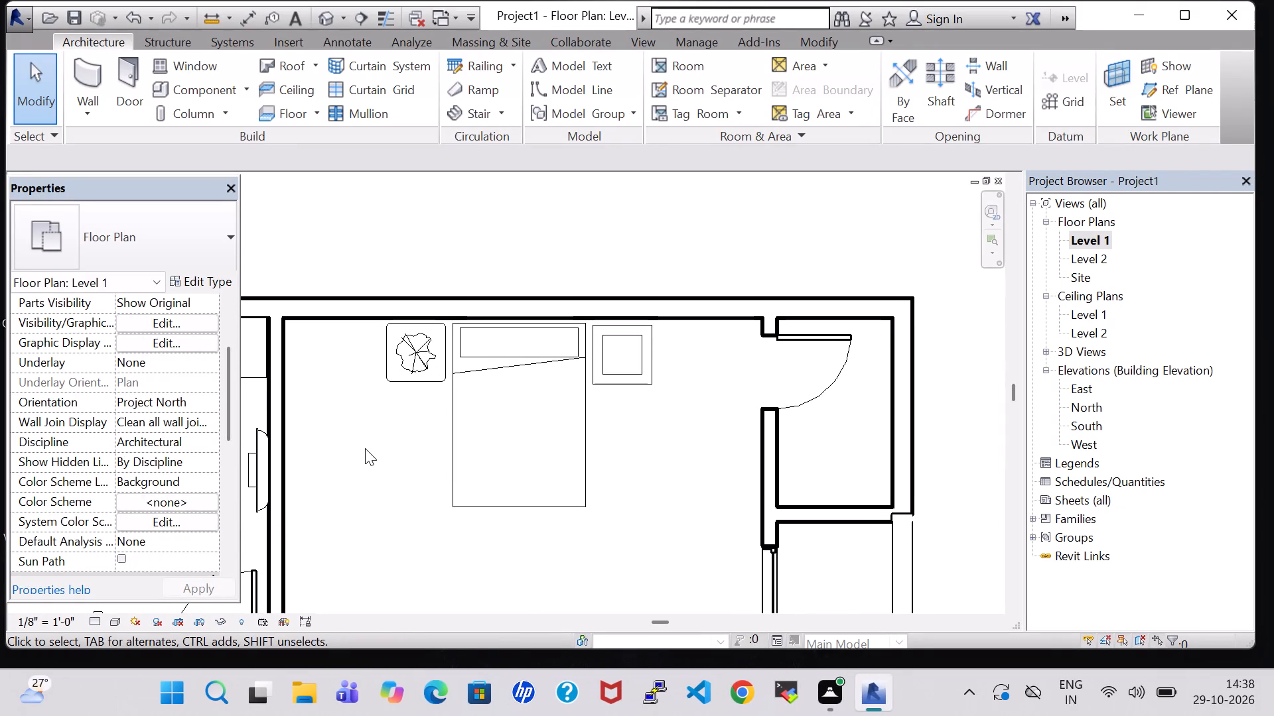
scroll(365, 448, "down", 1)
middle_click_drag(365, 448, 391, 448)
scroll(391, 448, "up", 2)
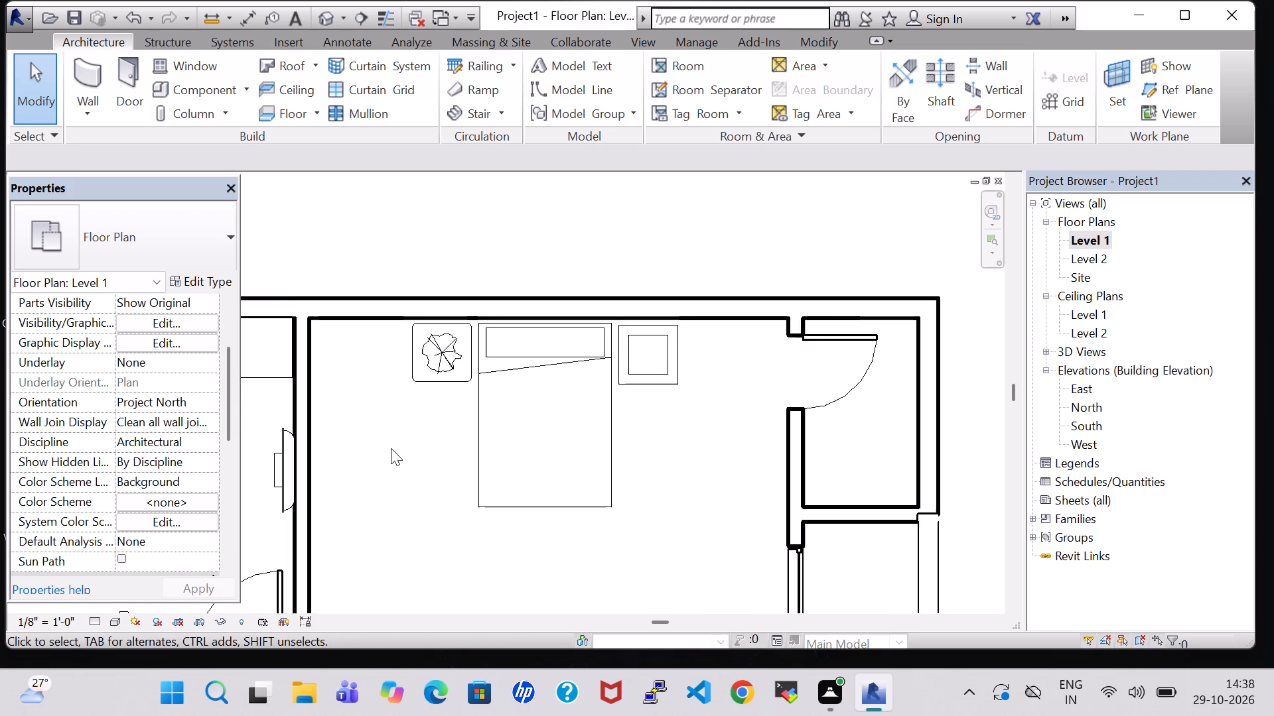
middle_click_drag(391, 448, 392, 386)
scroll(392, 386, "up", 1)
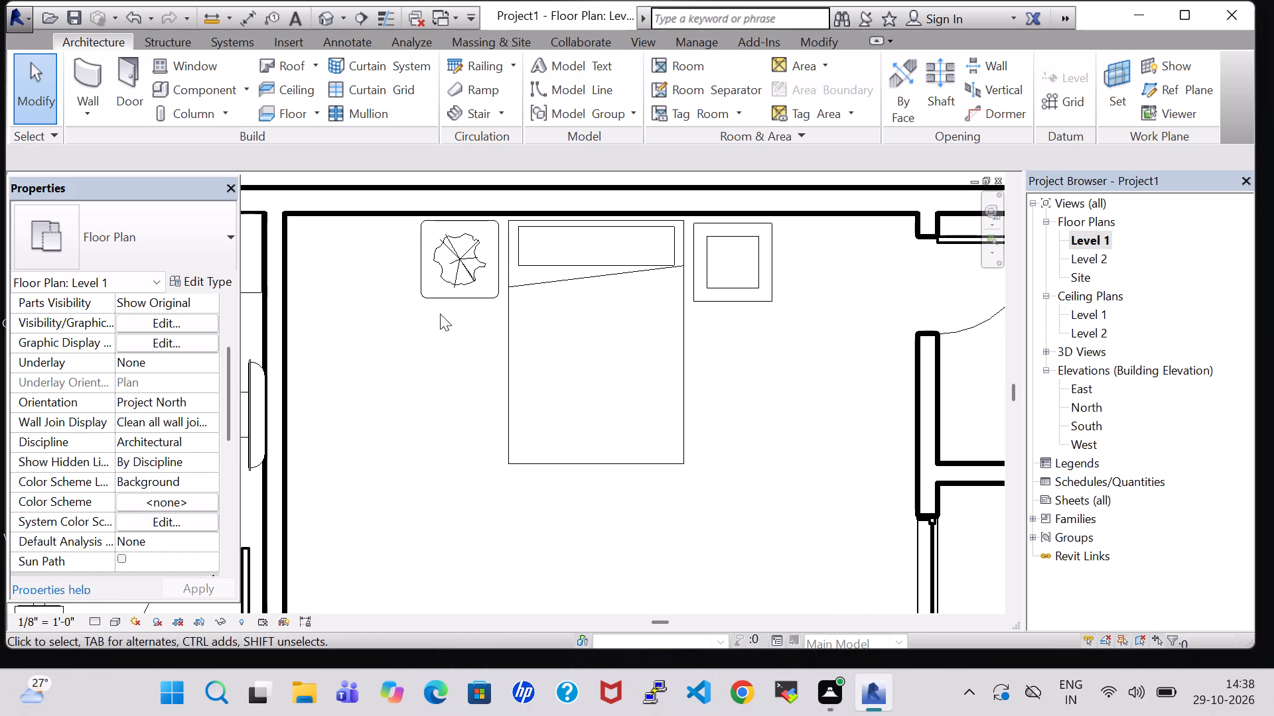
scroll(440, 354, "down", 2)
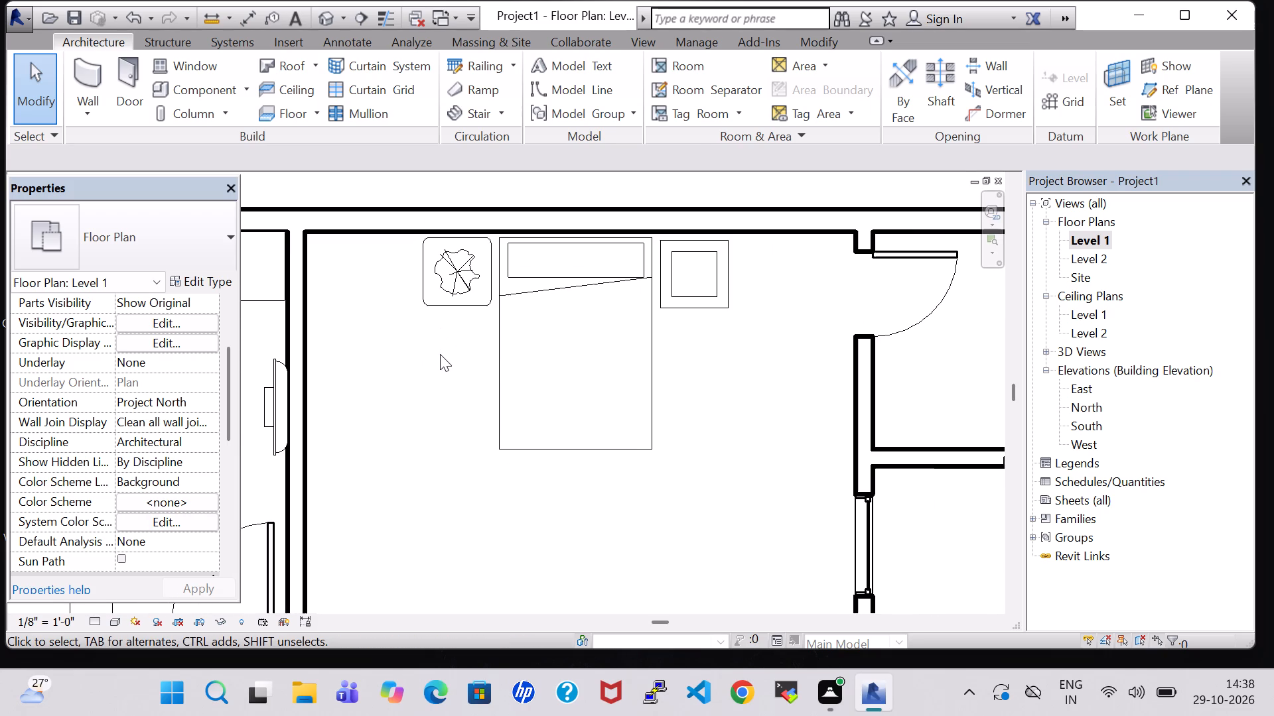
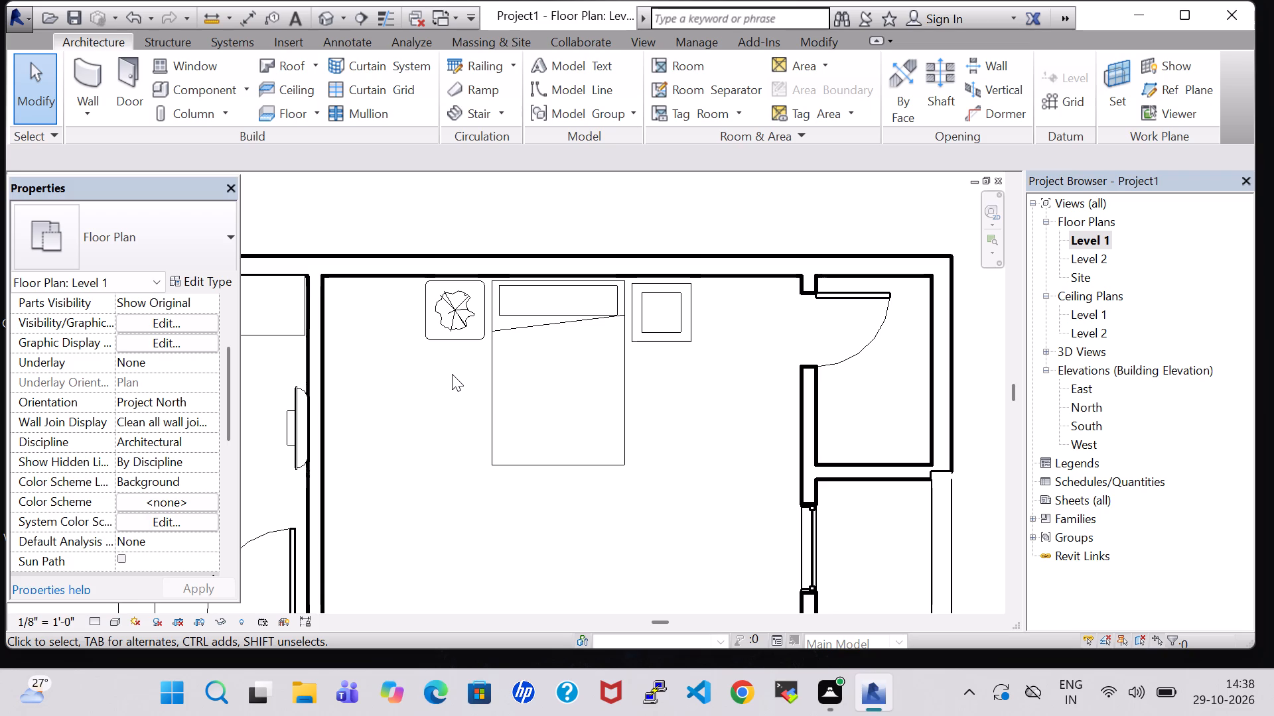
Place a matching 32" flat-screen TV in the second bedroom, back against the wall opposite the bed and aligned with the bed's centre.
scroll(452, 374, "down", 4)
middle_click_drag(452, 374, 605, 317)
scroll(605, 317, "down", 3)
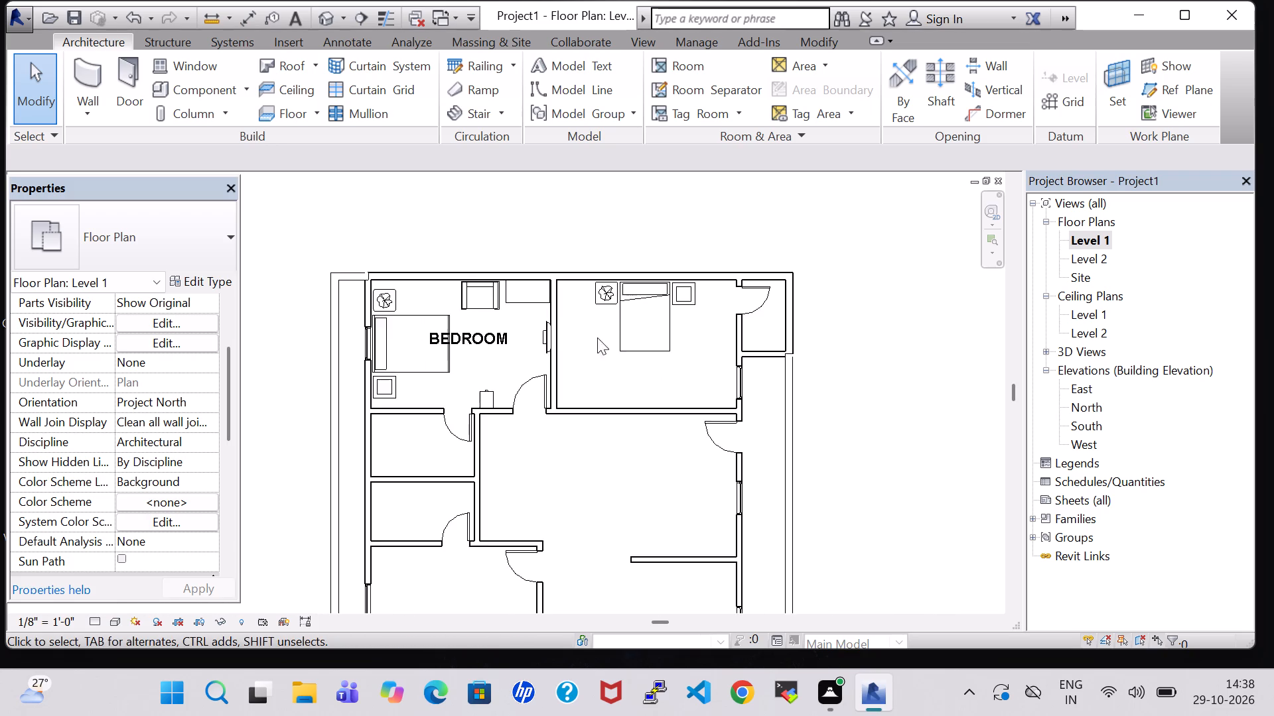
middle_click_drag(597, 337, 591, 264)
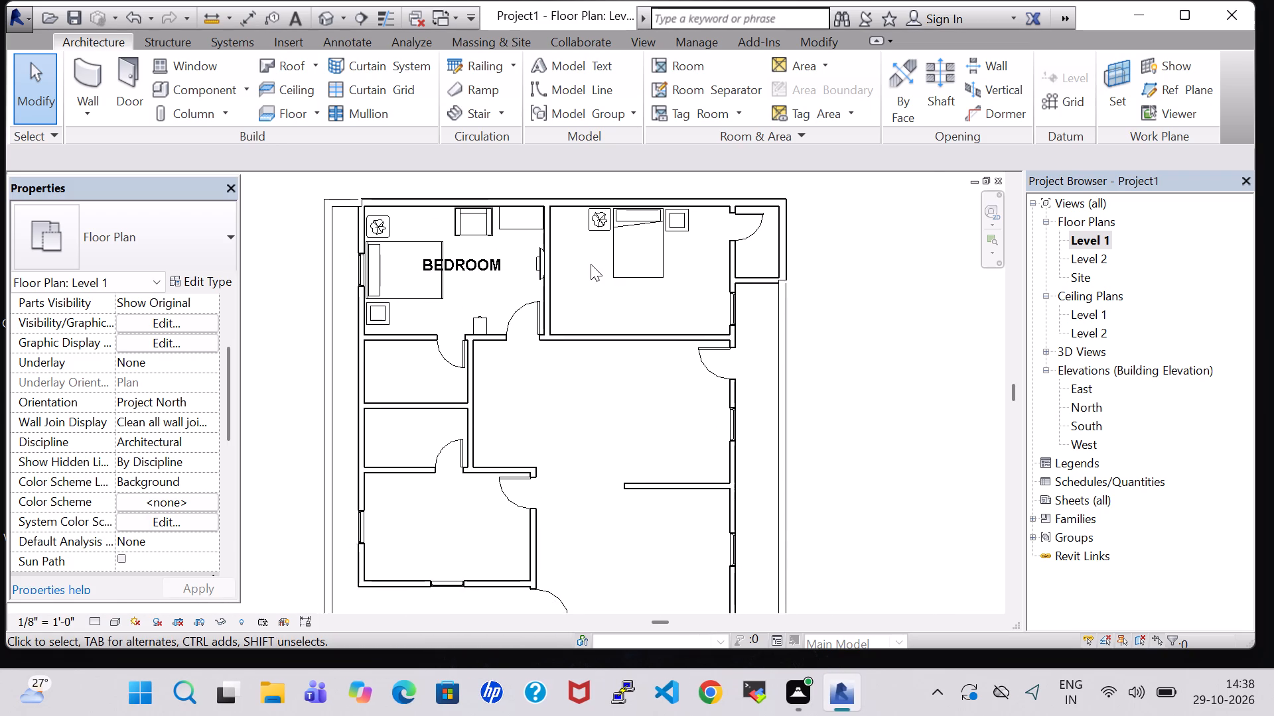
scroll(591, 264, "up", 5)
middle_click_drag(591, 263, 594, 363)
scroll(594, 363, "up", 1)
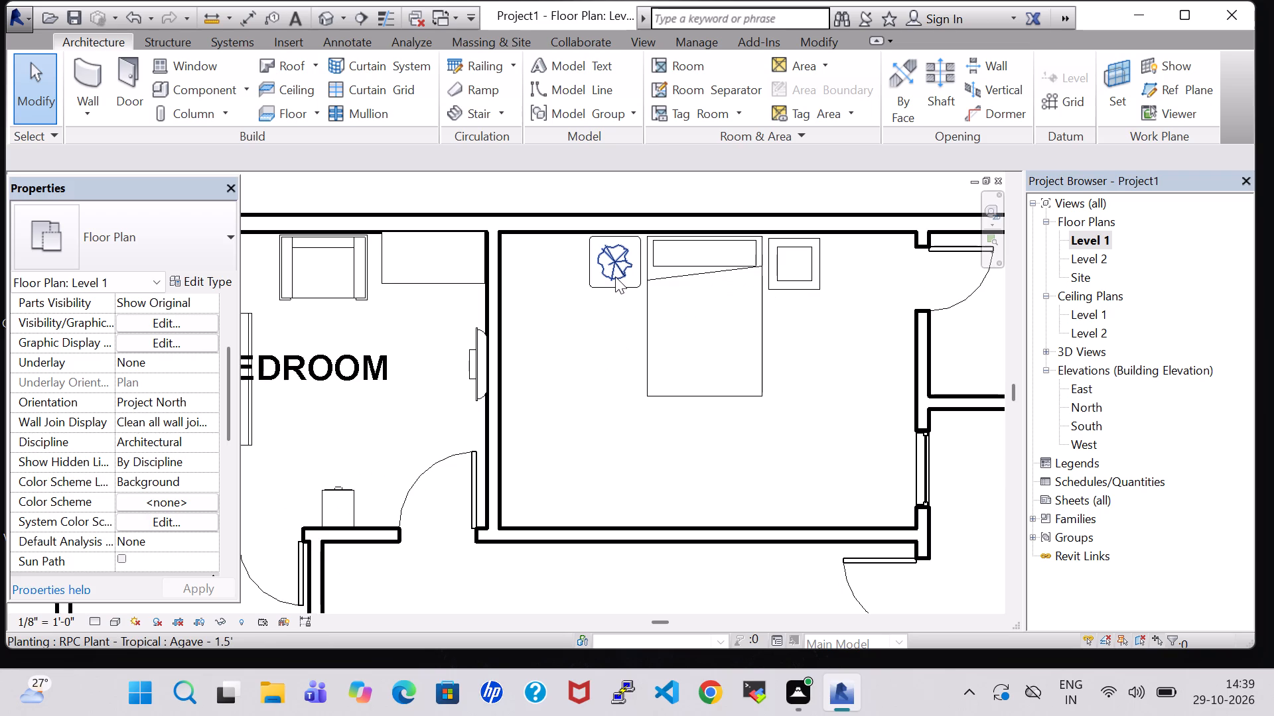
scroll(577, 353, "down", 2)
left_click(503, 349)
right_click(503, 349)
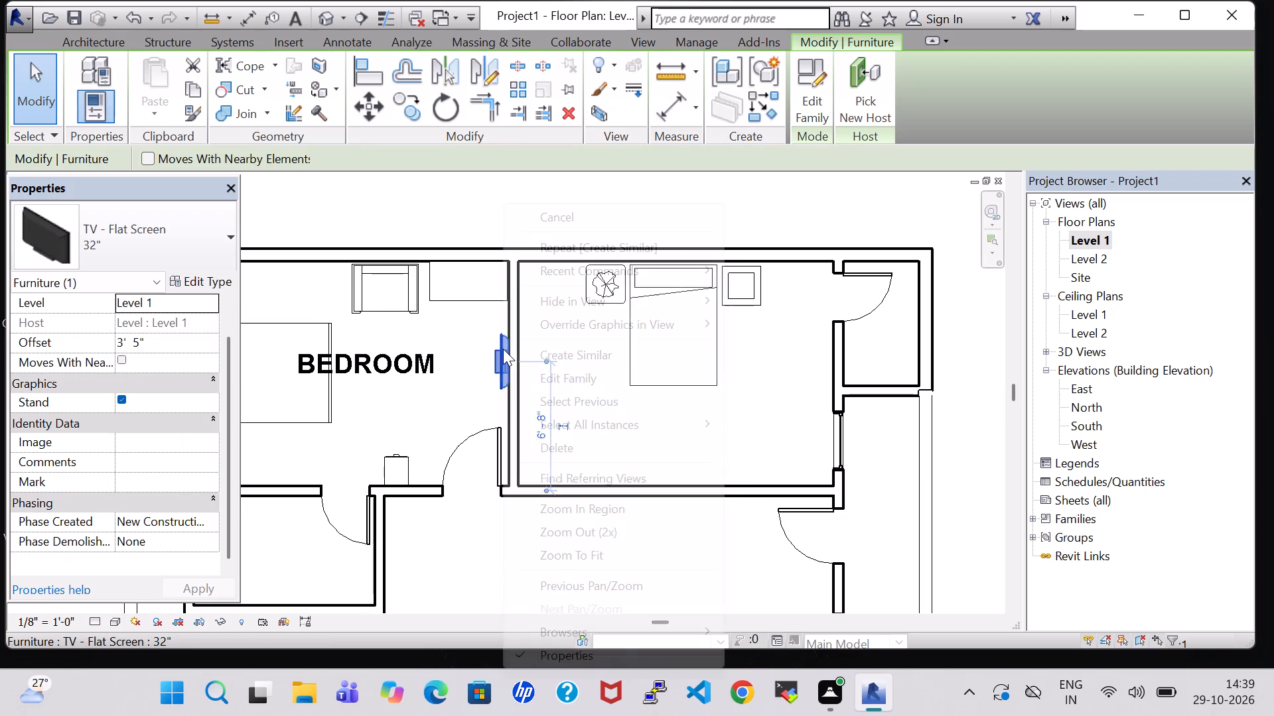
left_click(585, 349)
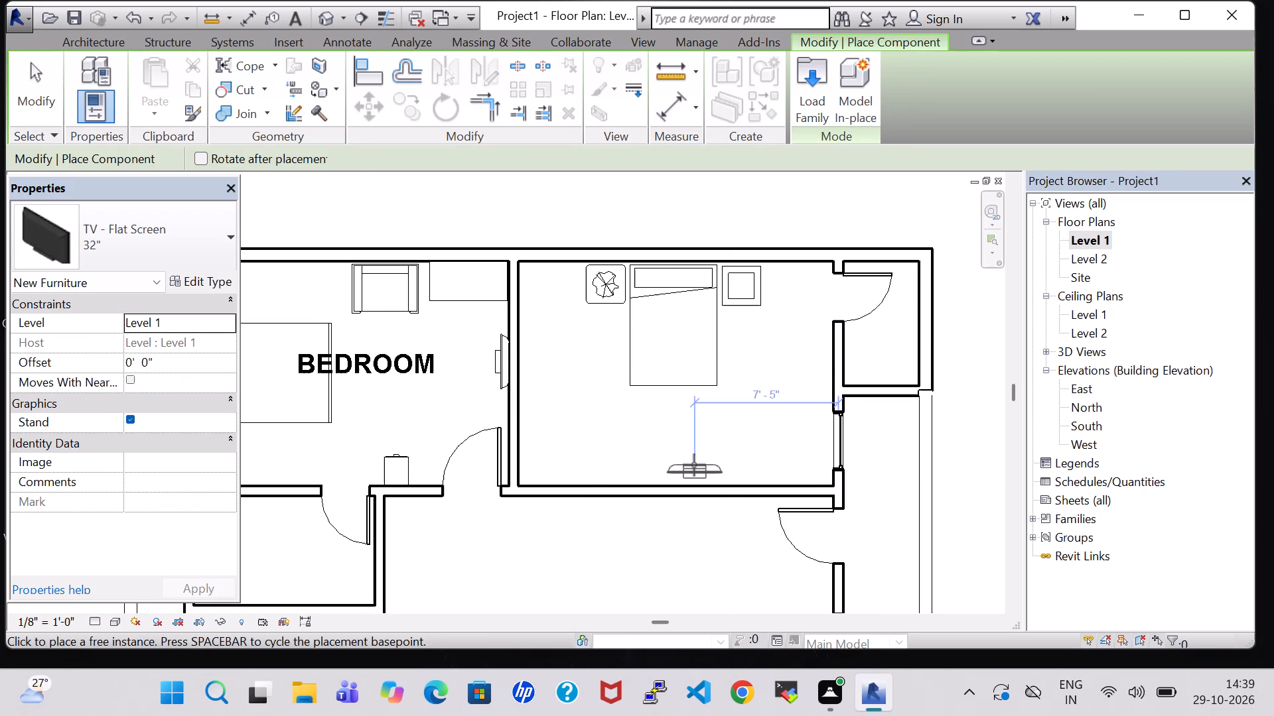
key("space")
key("space")
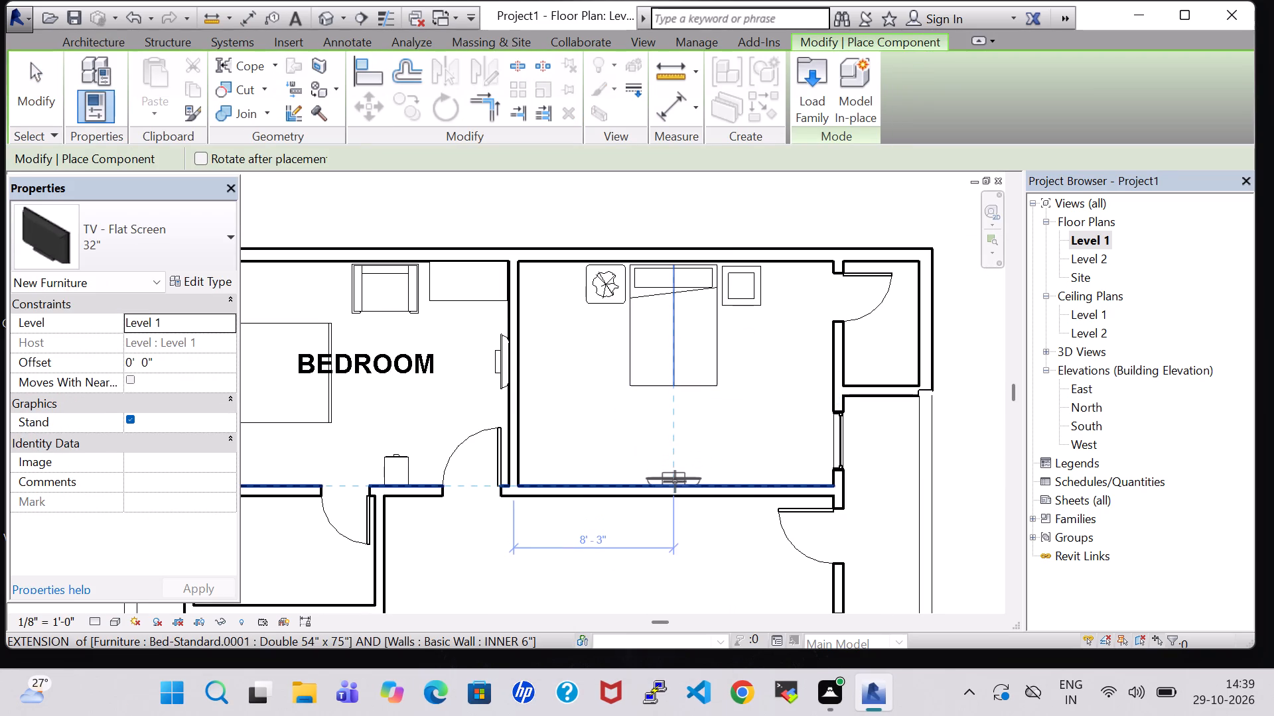
scroll(675, 481, "up", 10)
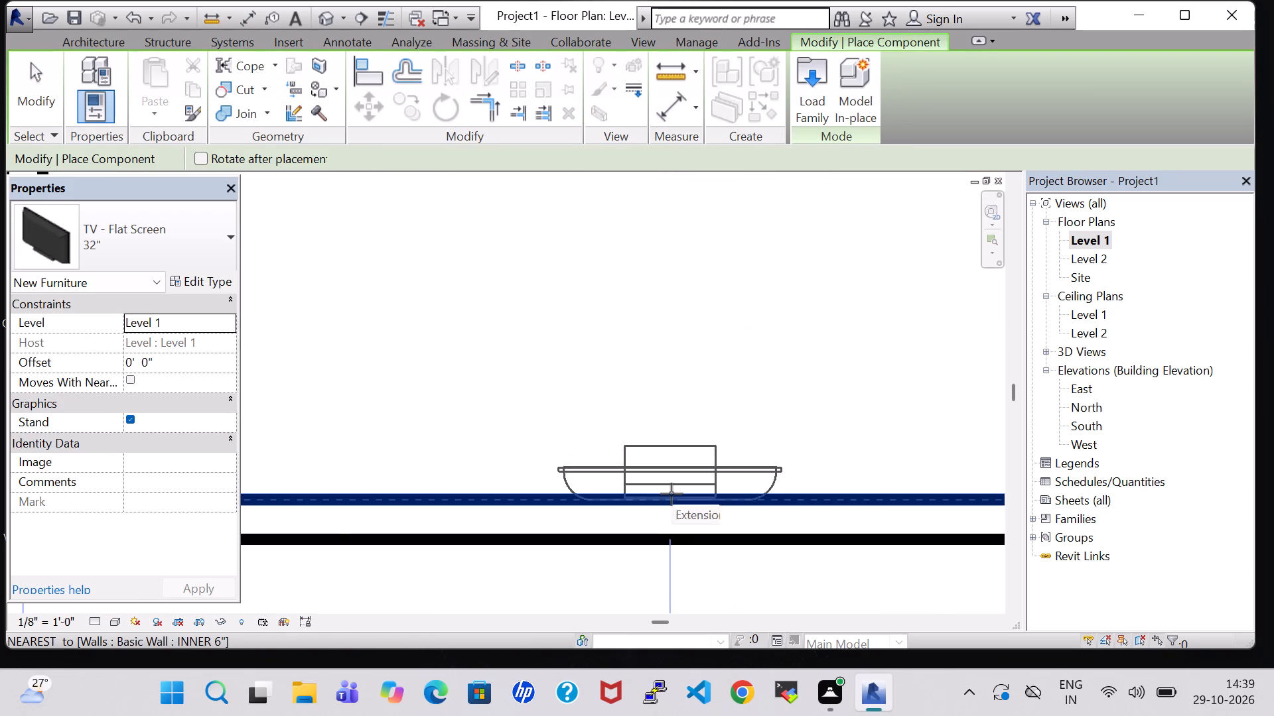
left_click(672, 494)
key("Escape")
key("Escape")
Change the new TV's offset from Level 1, using 3 for the feet value.
left_click(667, 455)
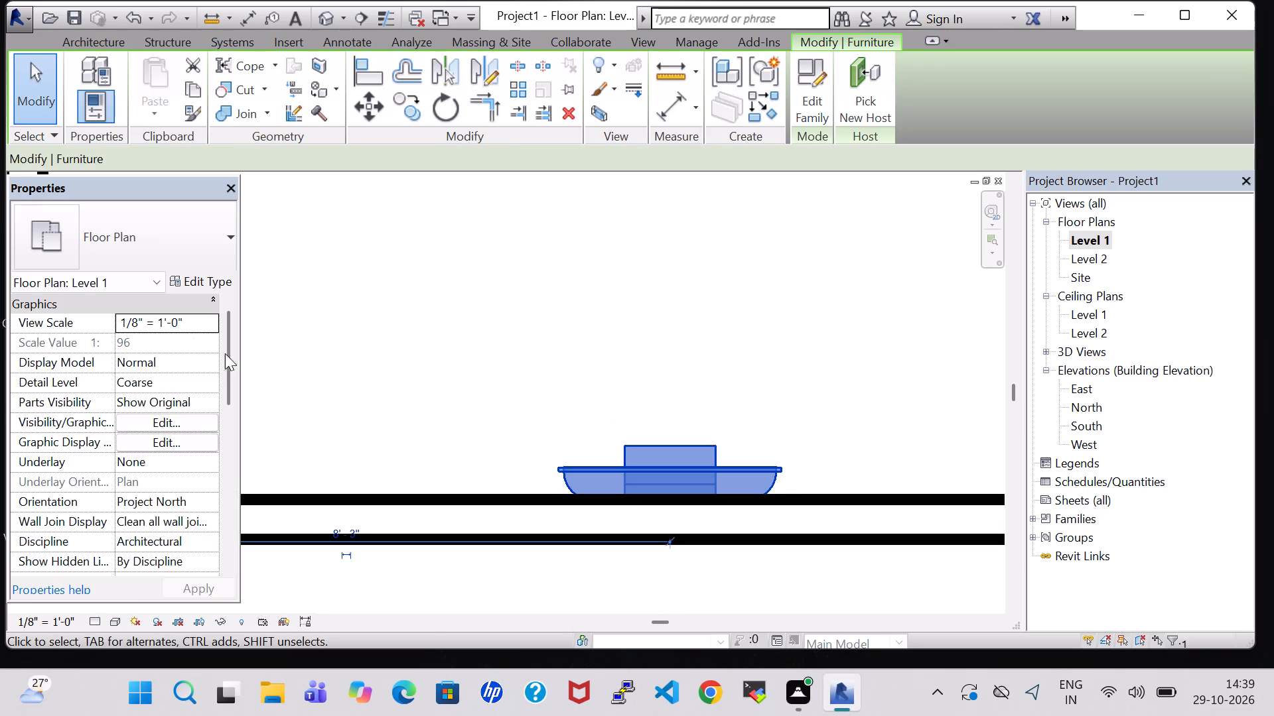
left_click(126, 363)
key("BackSpace")
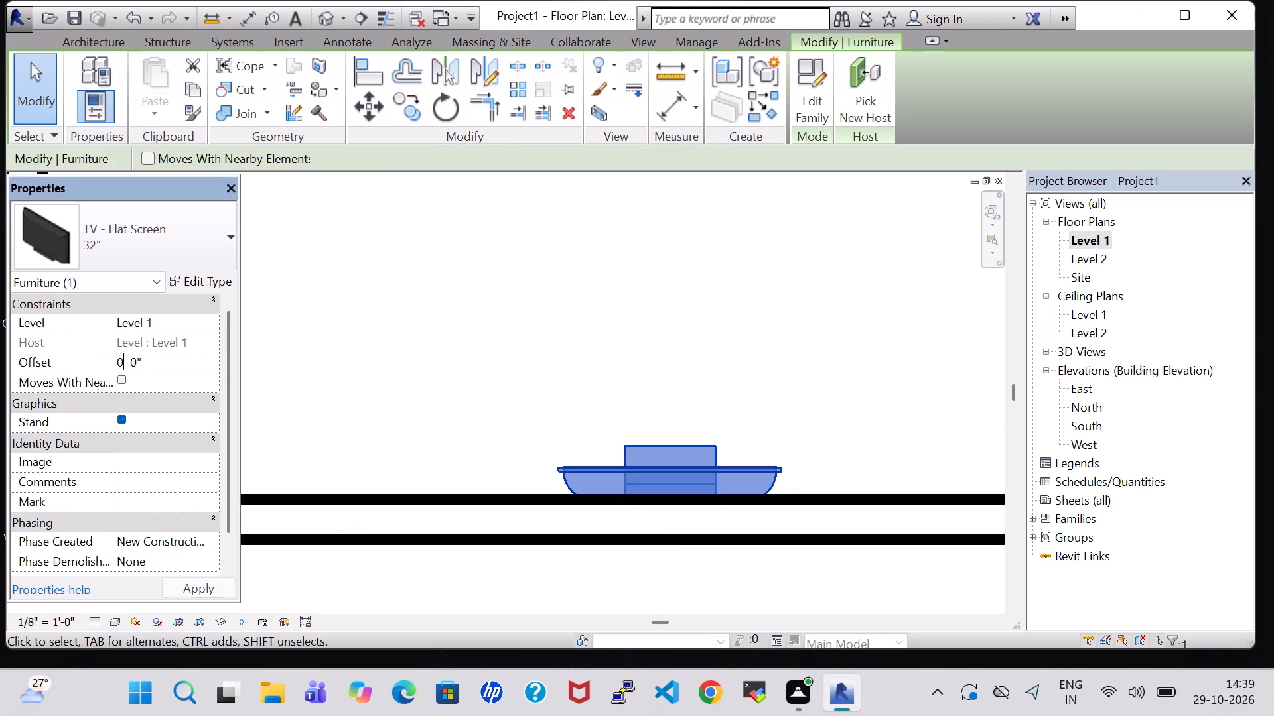
key("3")
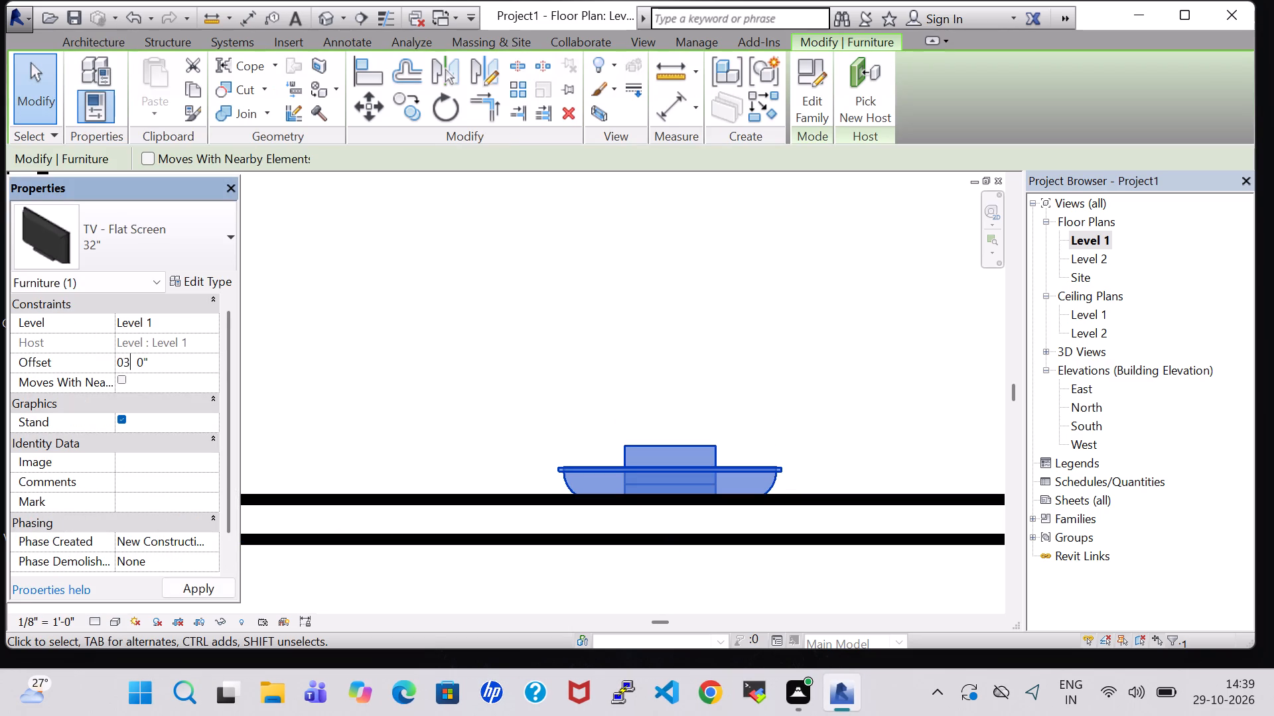
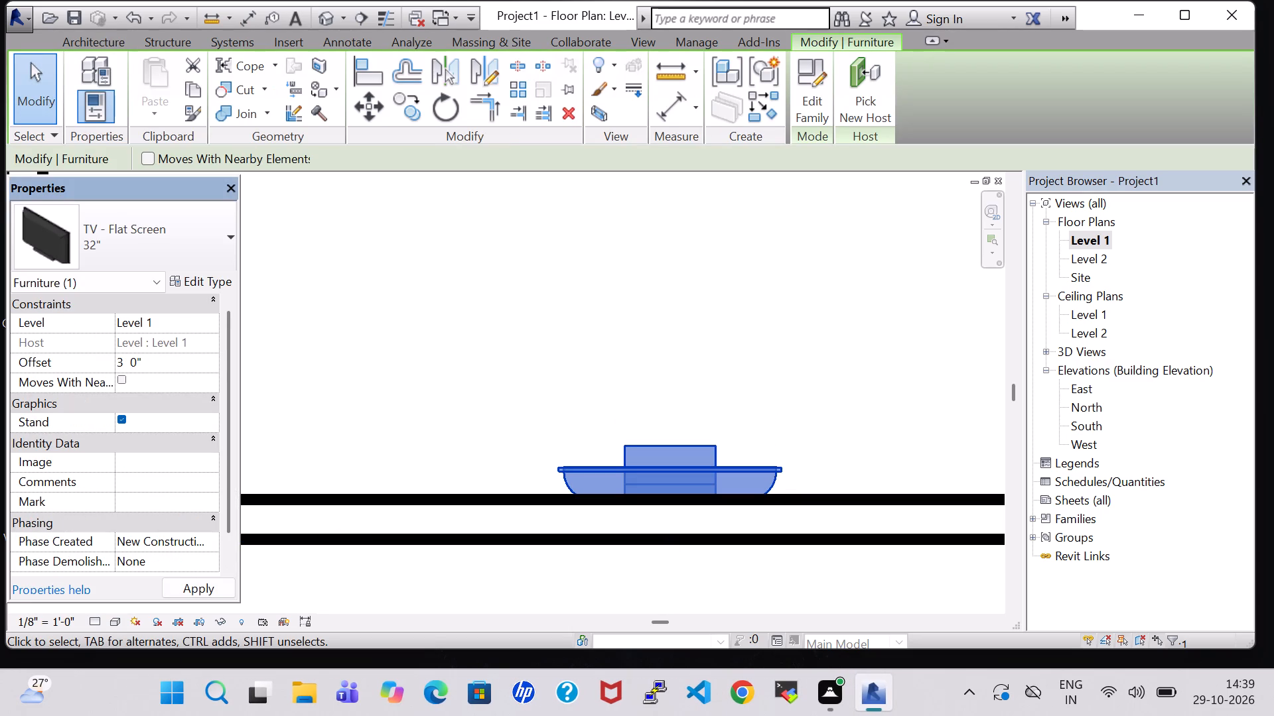
Open the second bedroom TV's offset value for further editing.
left_click(119, 361)
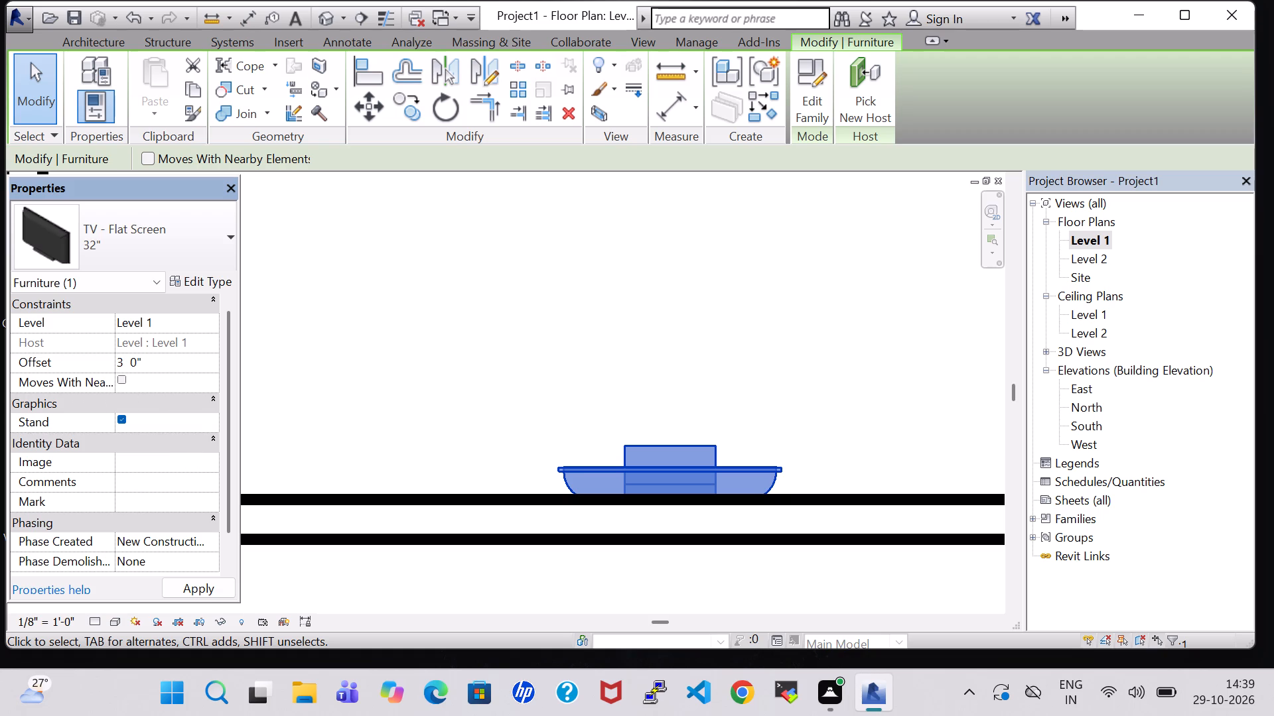
left_click(117, 361)
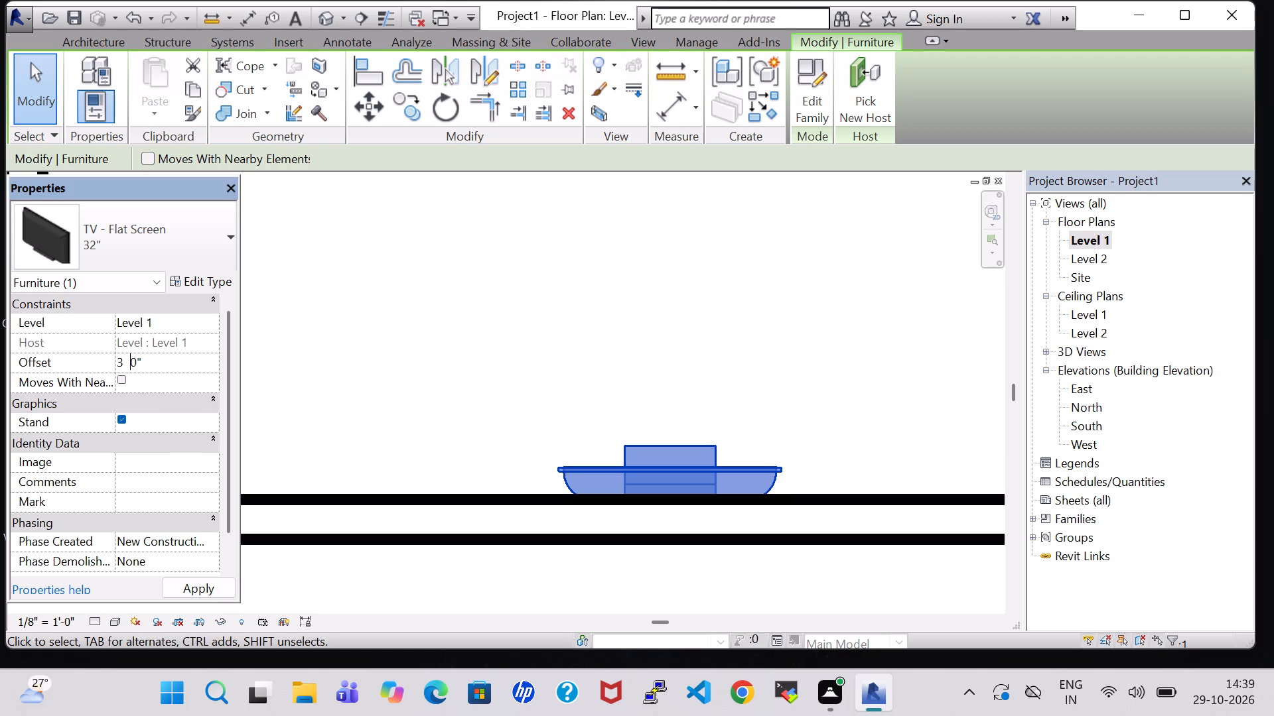
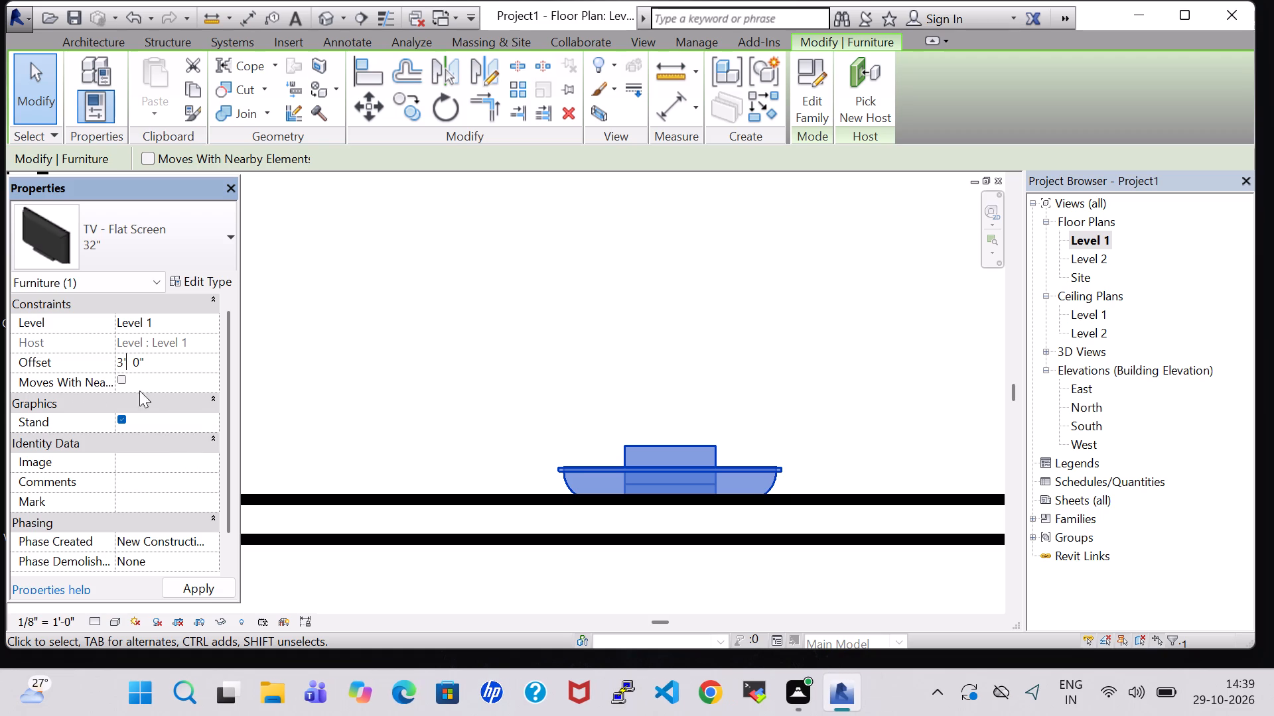
Set the second bedroom's 32" flat screen TV offset to 3' 0" above Level 1.
left_click(208, 579)
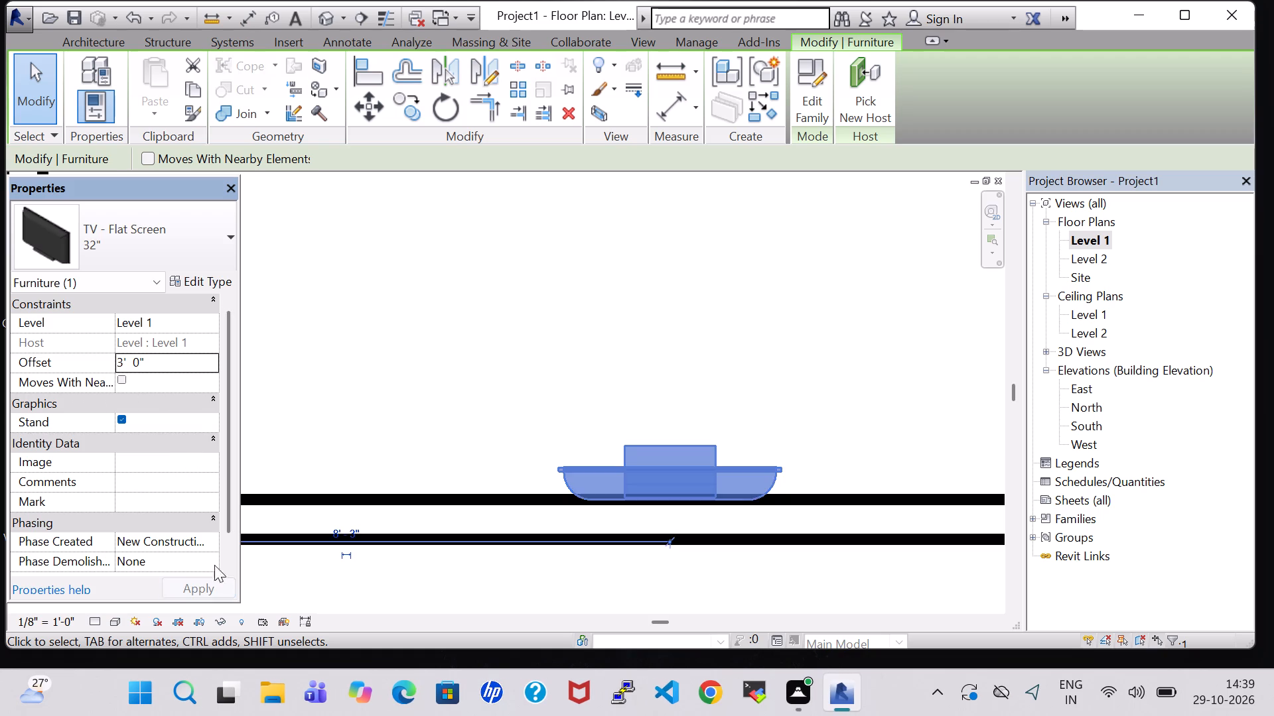
left_click(418, 341)
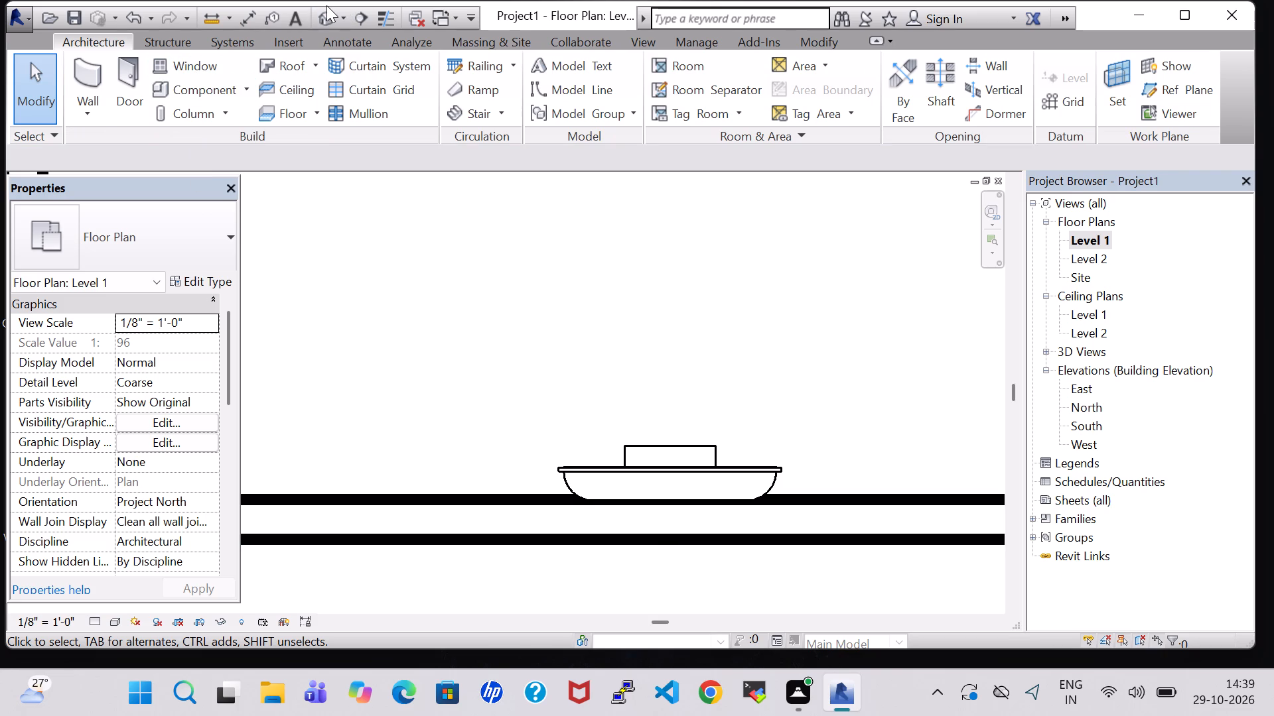
Switch to the 3D view and examine the second bedroom TV's height and position against its wall.
left_click(326, 5)
left_click(326, 15)
scroll(512, 358, "down", 1)
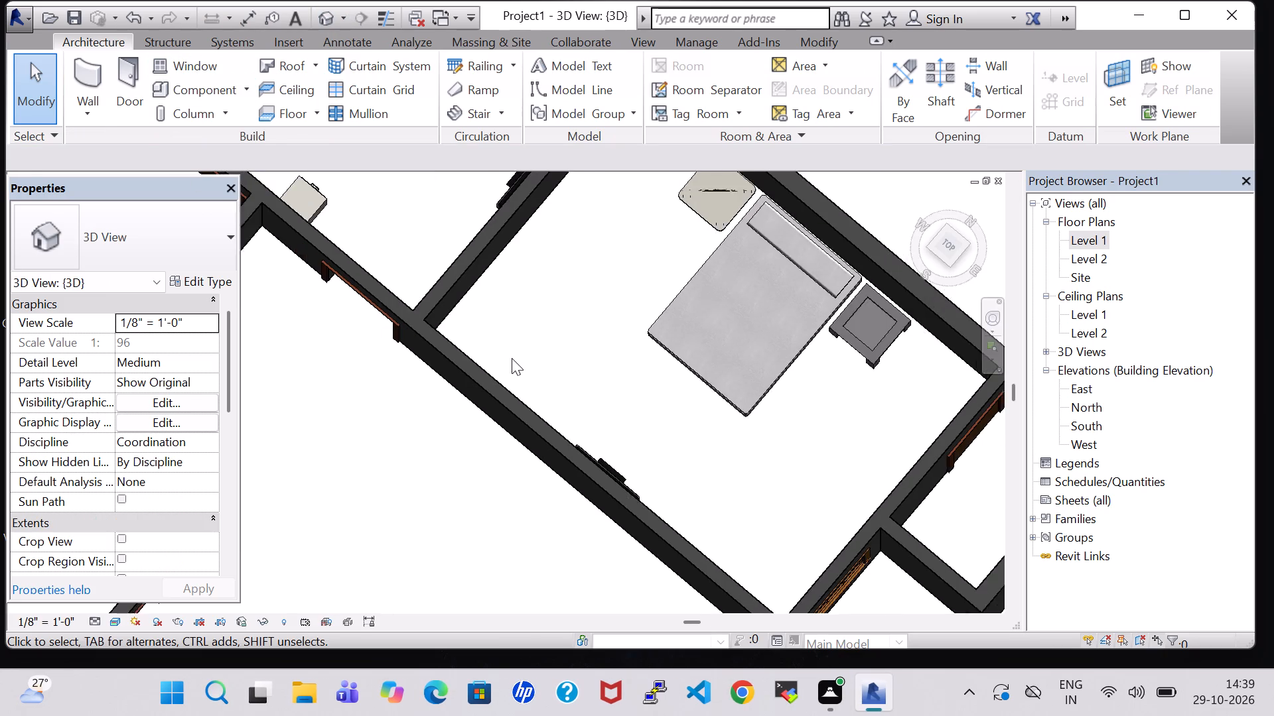
scroll(512, 358, "down", 1)
middle_click_drag(658, 389, 495, 466)
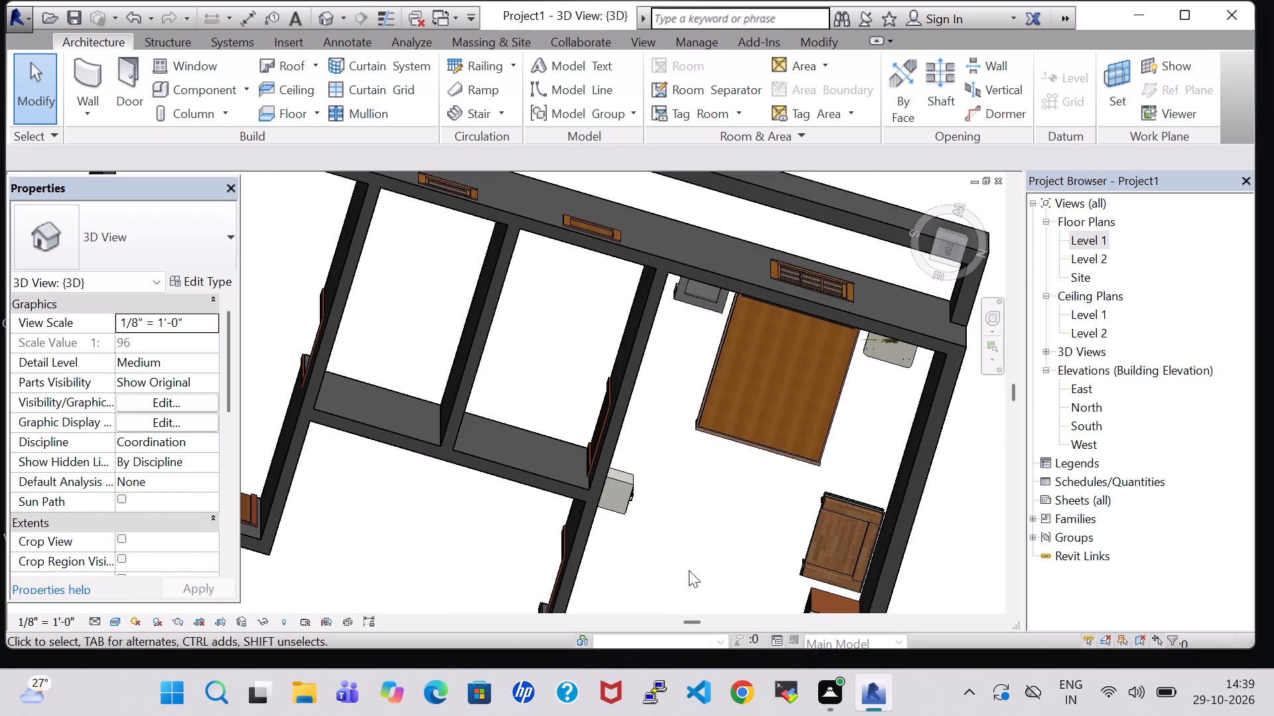
middle_click_drag(678, 570, 645, 116)
middle_click_drag(567, 353, 438, 213)
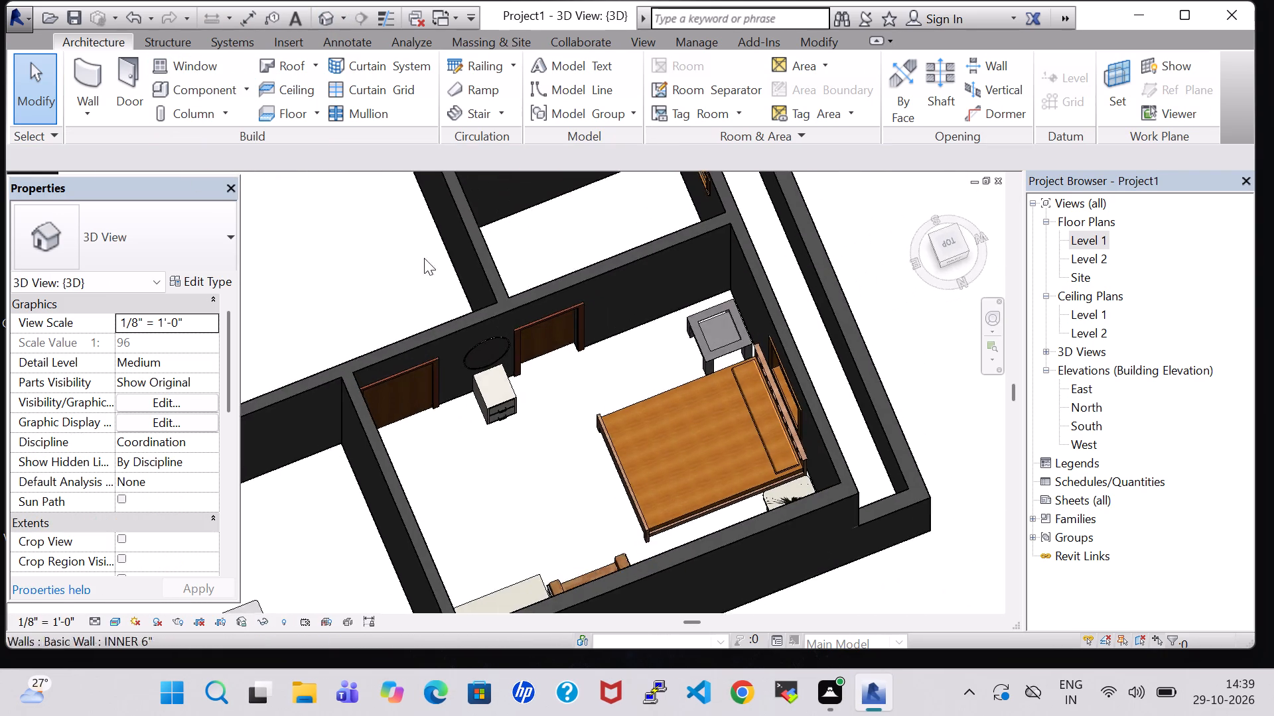
middle_click_drag(311, 508, 514, 281)
scroll(311, 508, "up", 1)
middle_click_drag(384, 311, 398, 170)
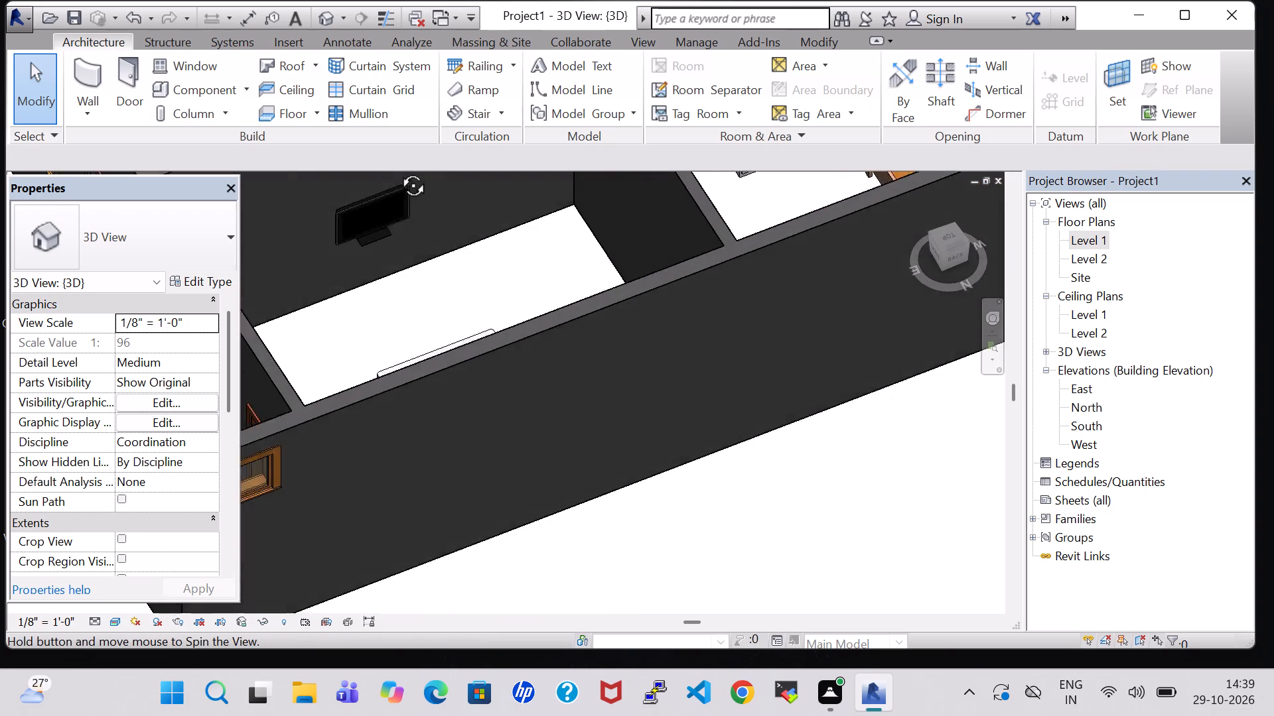
middle_click_drag(398, 170, 389, 168)
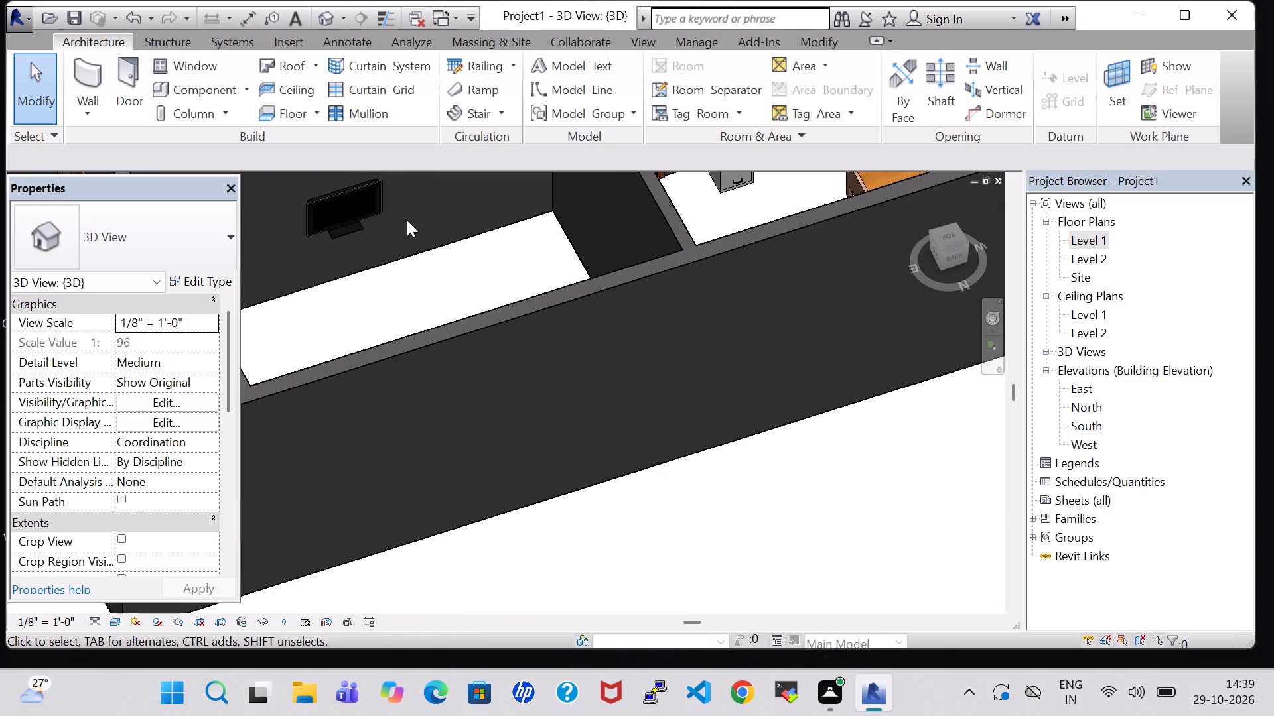
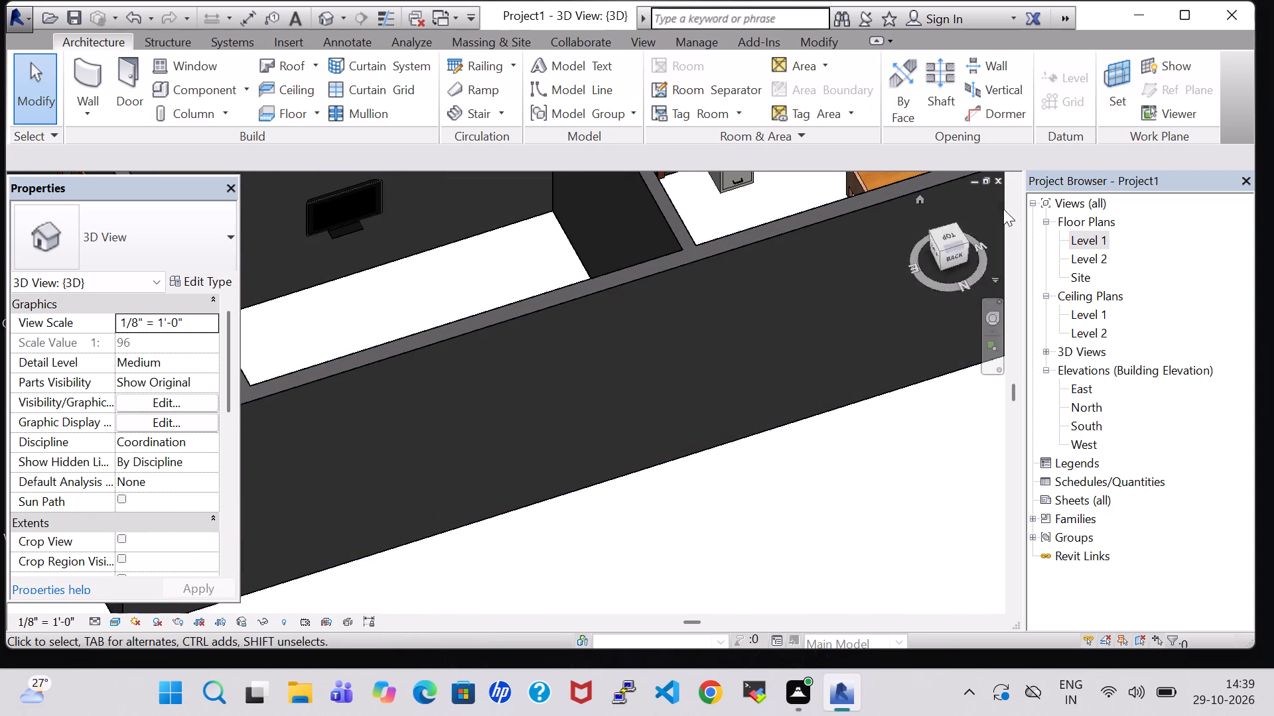
On the Level 1 plan, place a Single-Flush 34" x 80" door in the second bedroom's lower wall beside the shared bedroom wall, swinging inward.
double_click(1086, 235)
scroll(787, 325, "down", 3)
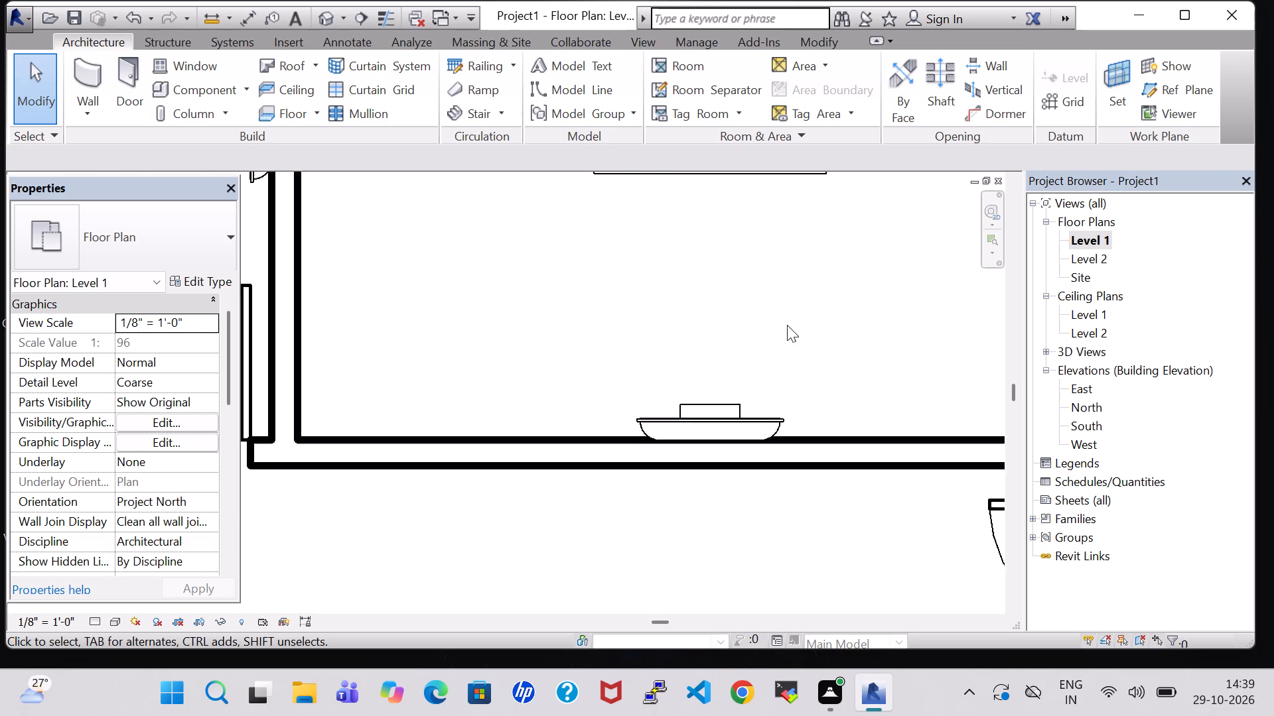
scroll(787, 325, "down", 2)
middle_click_drag(784, 318, 774, 399)
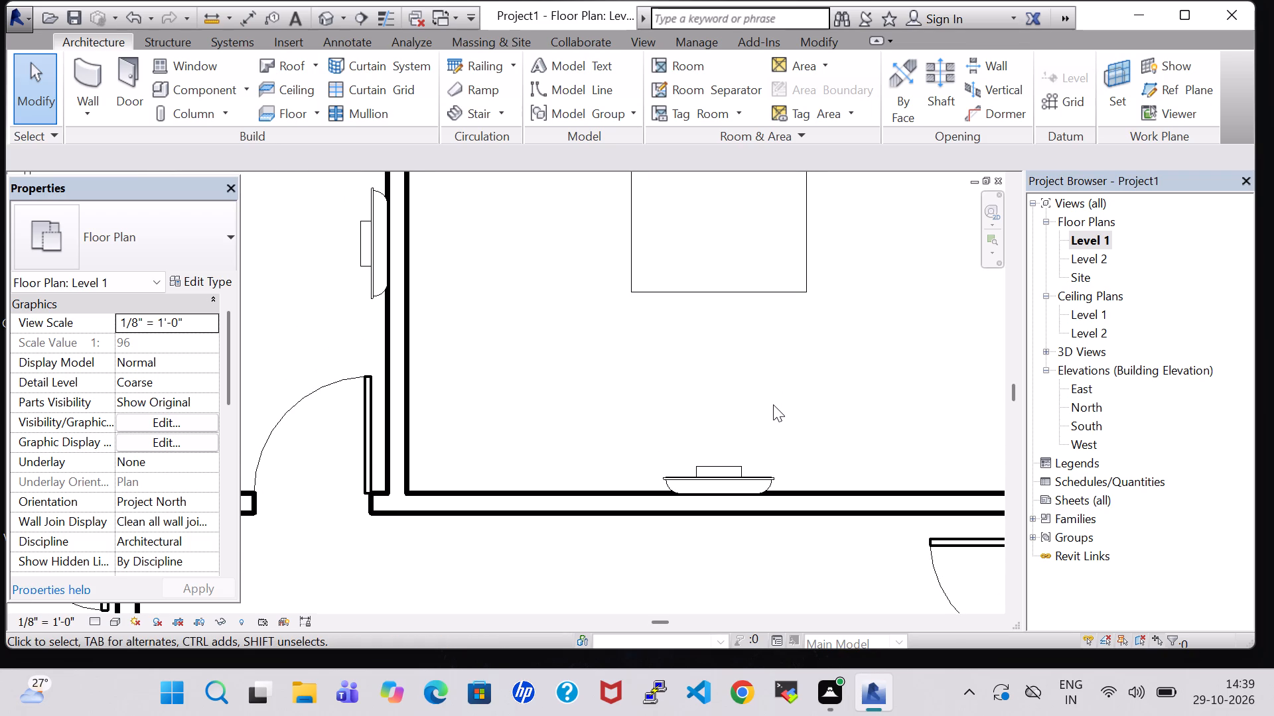
middle_click_drag(773, 404, 768, 477)
scroll(768, 477, "down", 3)
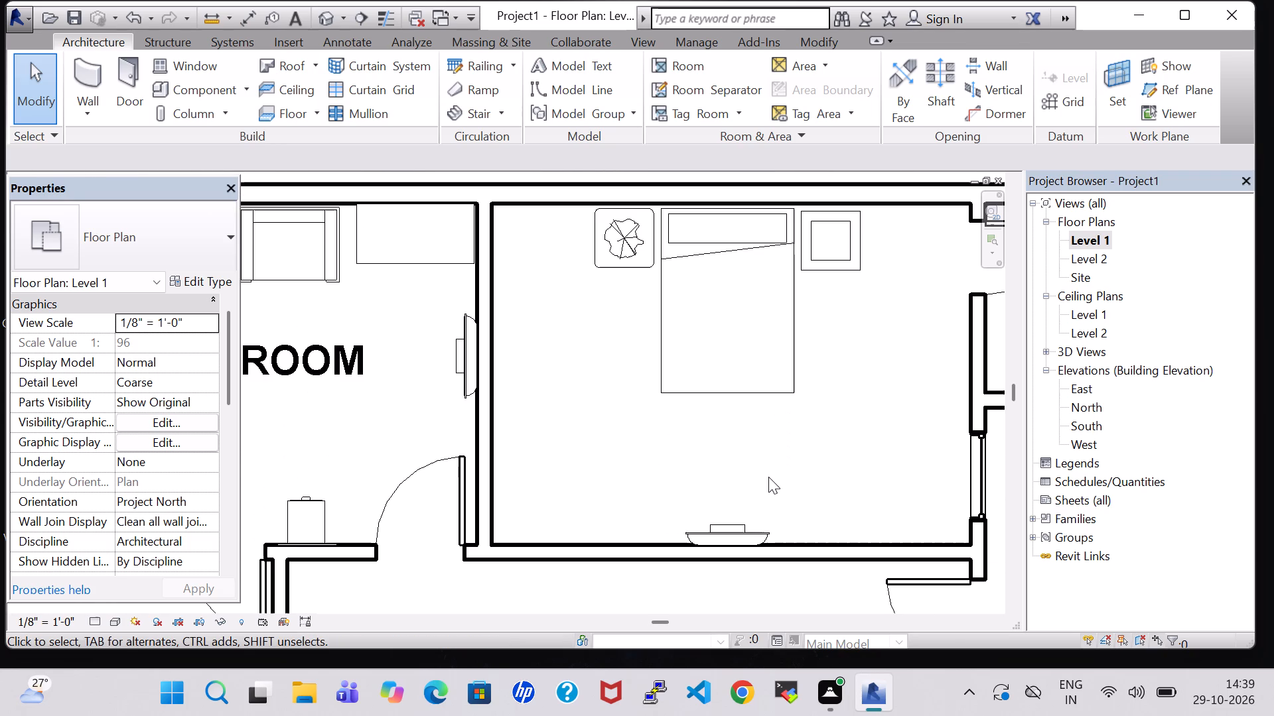
scroll(768, 477, "down", 2)
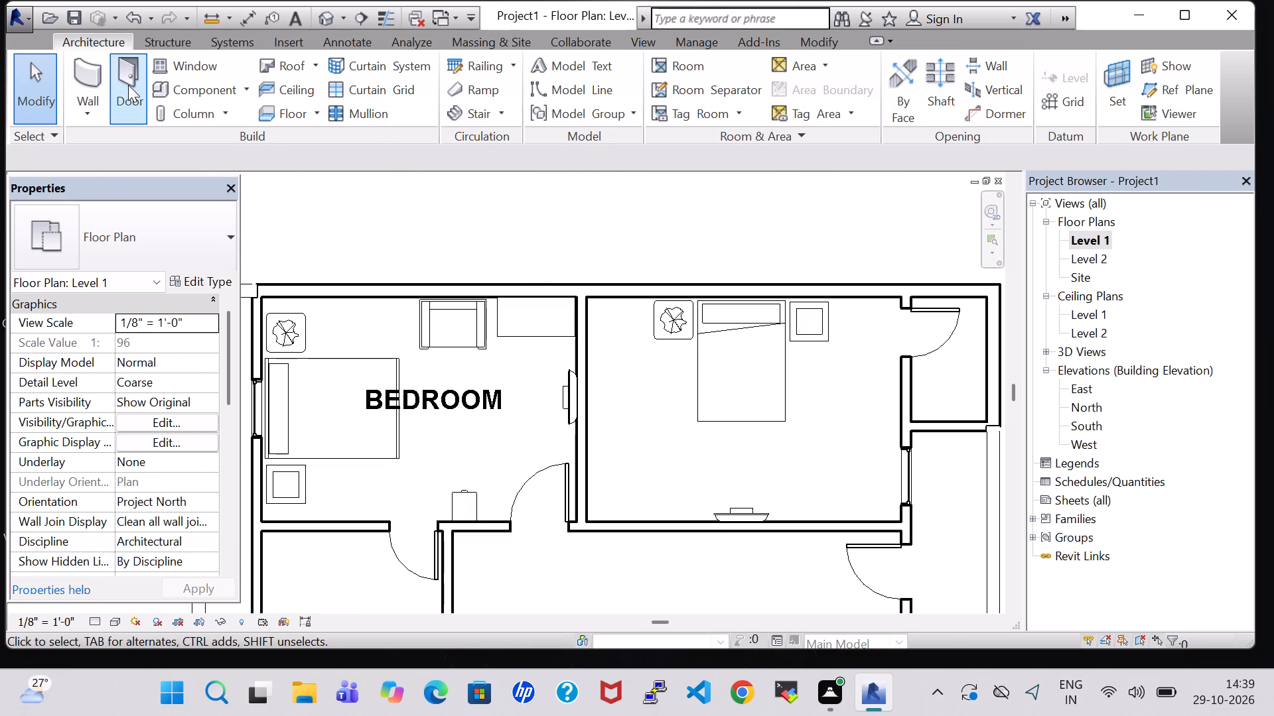
left_click(128, 85)
left_click(168, 241)
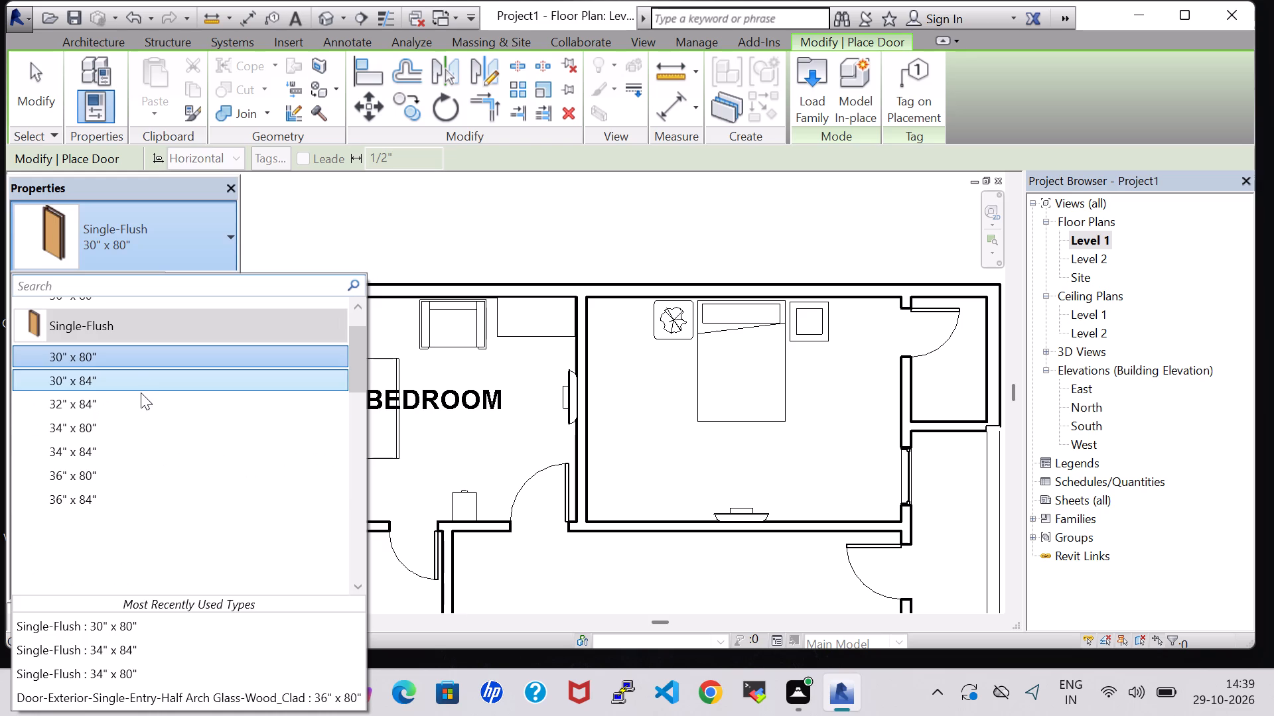
left_click(143, 422)
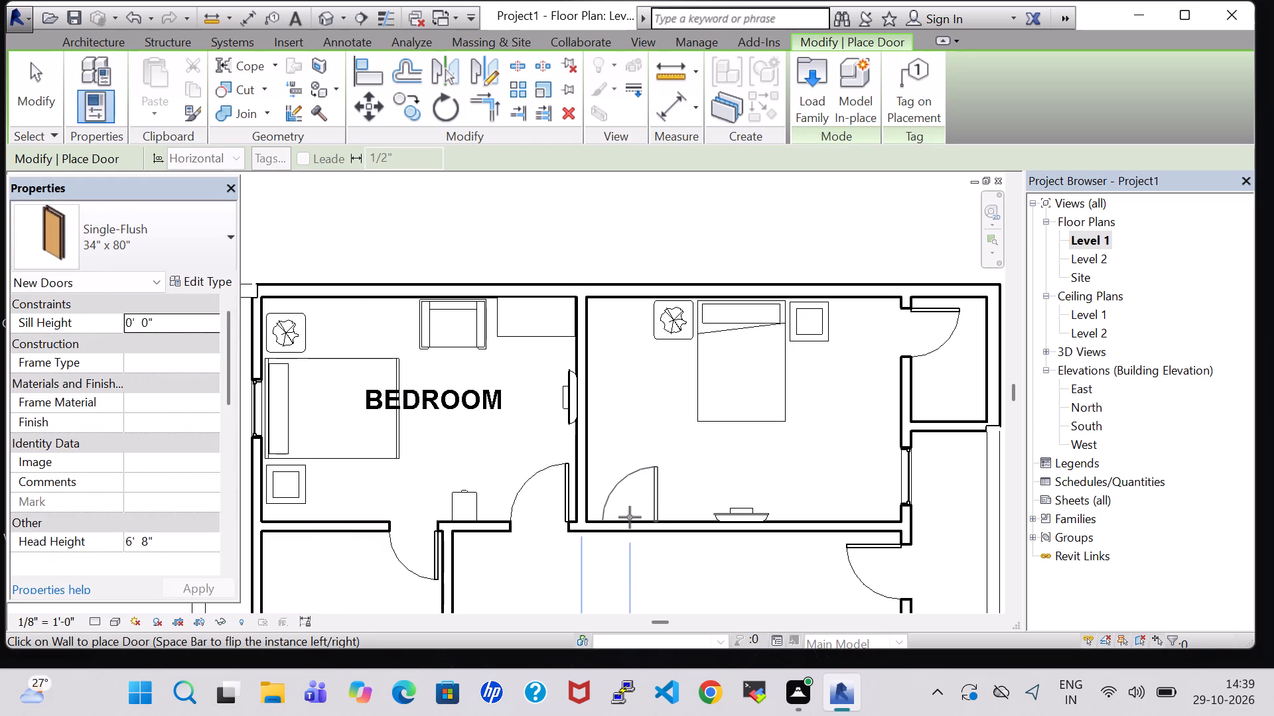
key("space")
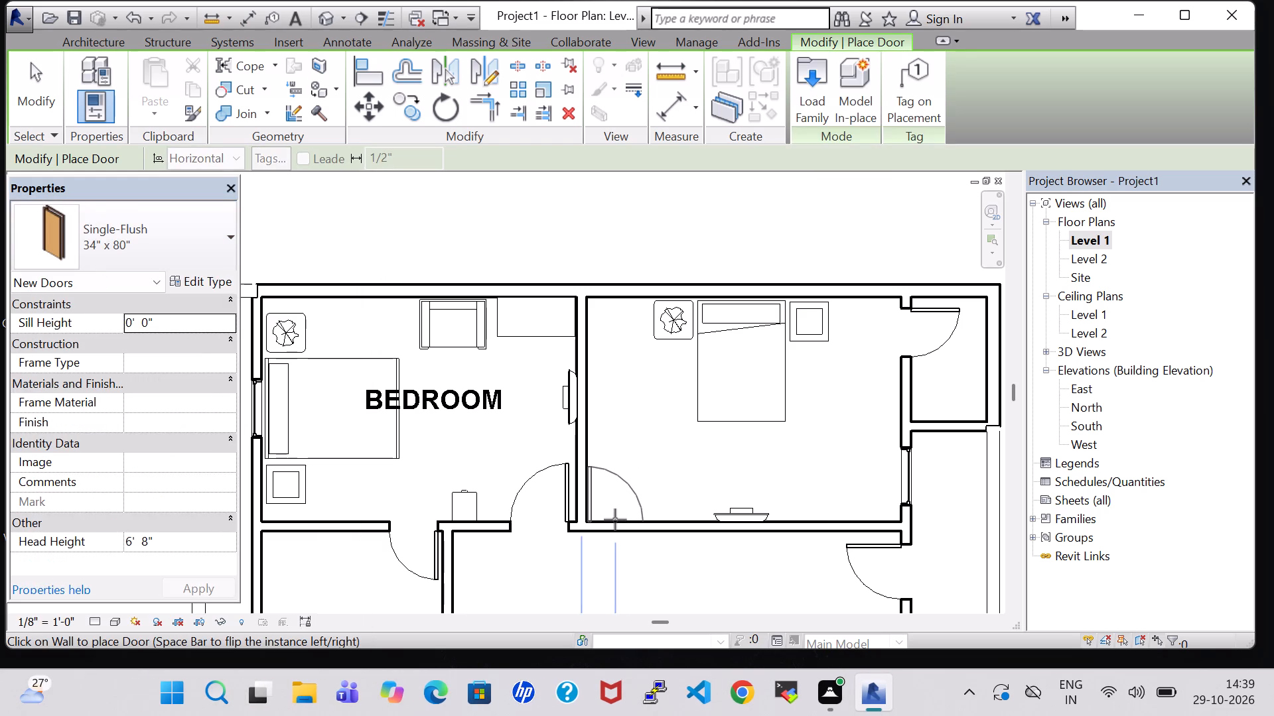
left_click(619, 520)
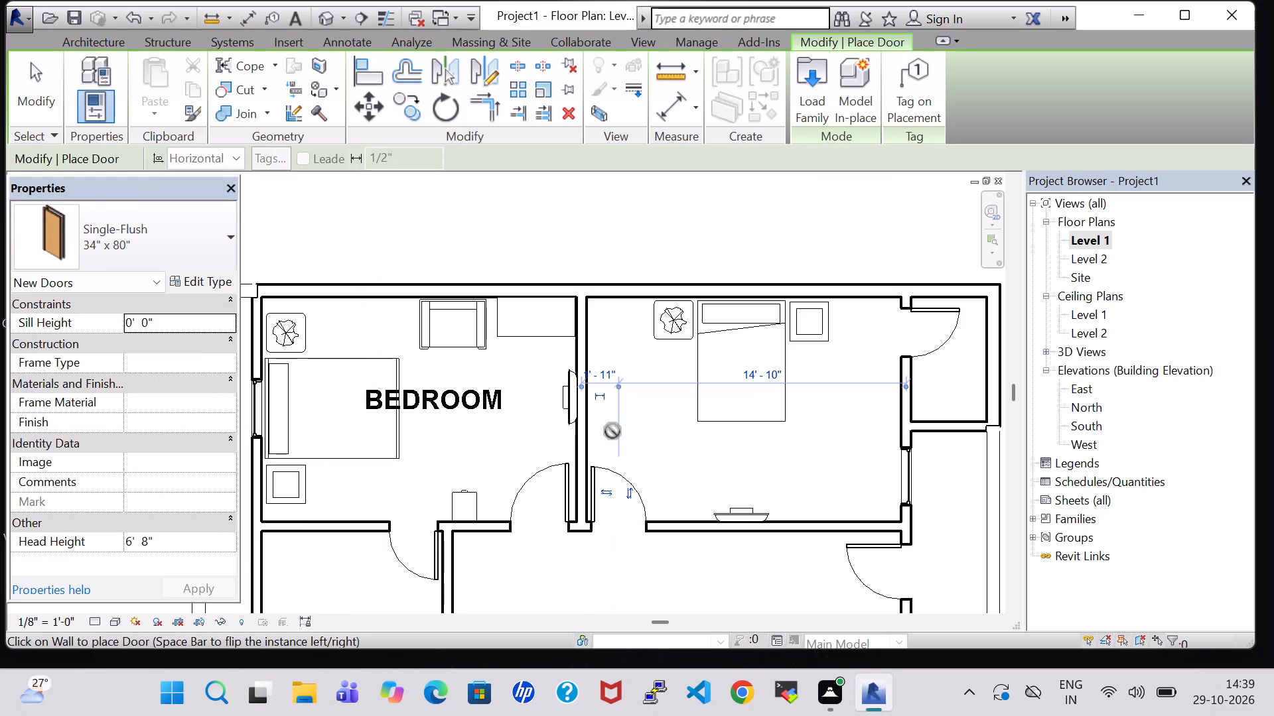
key("Escape")
key("Escape")
left_click(625, 401)
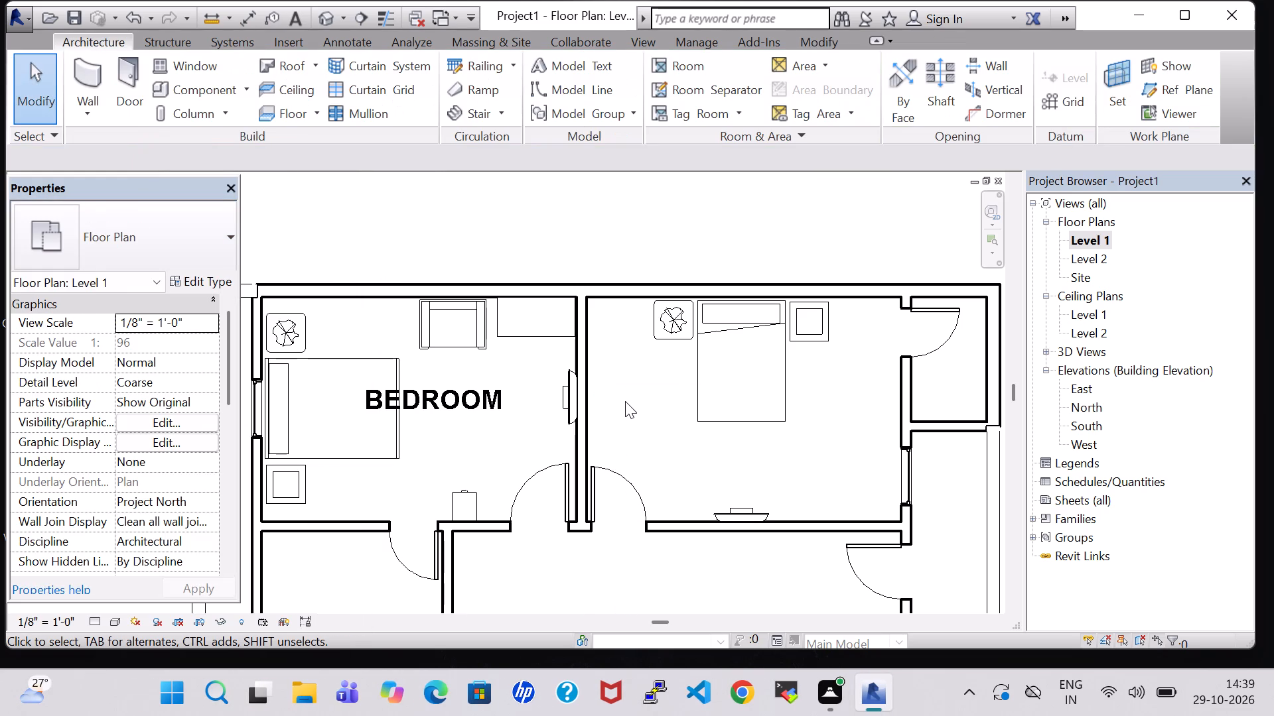
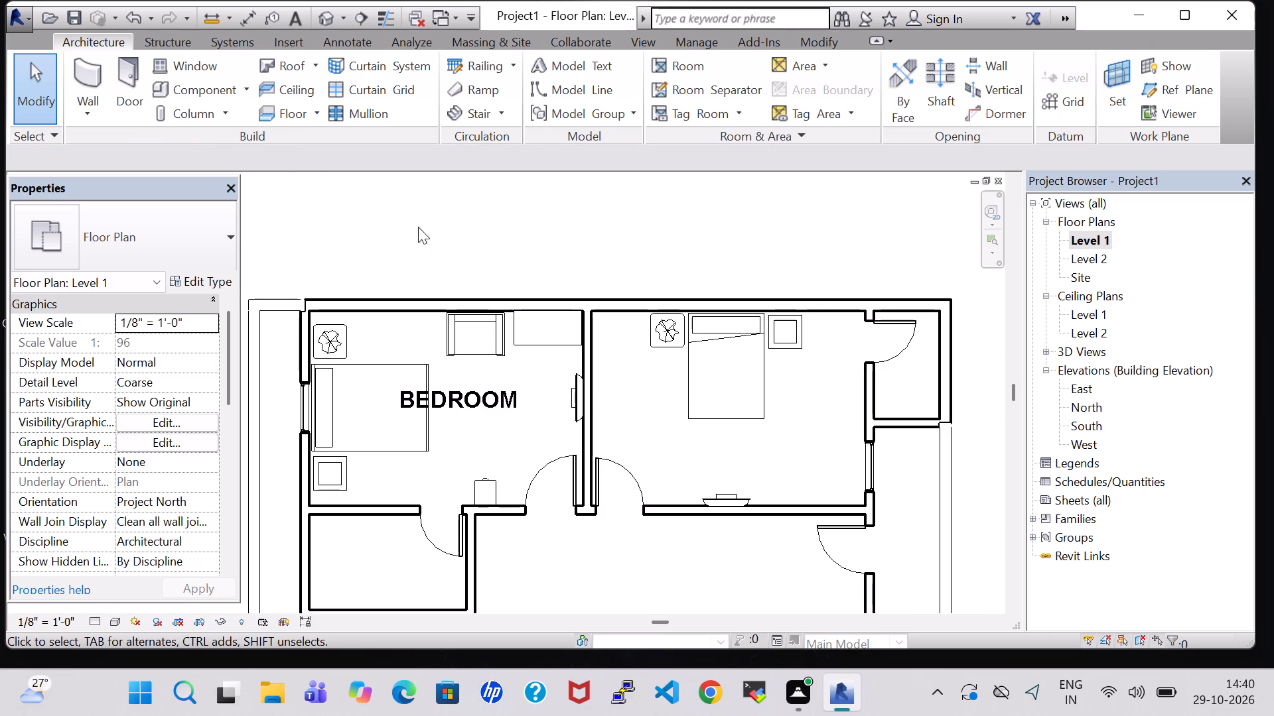
Place another 48" x 72" x 24" Dresser in the second bedroom, rotated to back against the lower wall between the TV and the window wall.
left_click(533, 344)
right_click(533, 344)
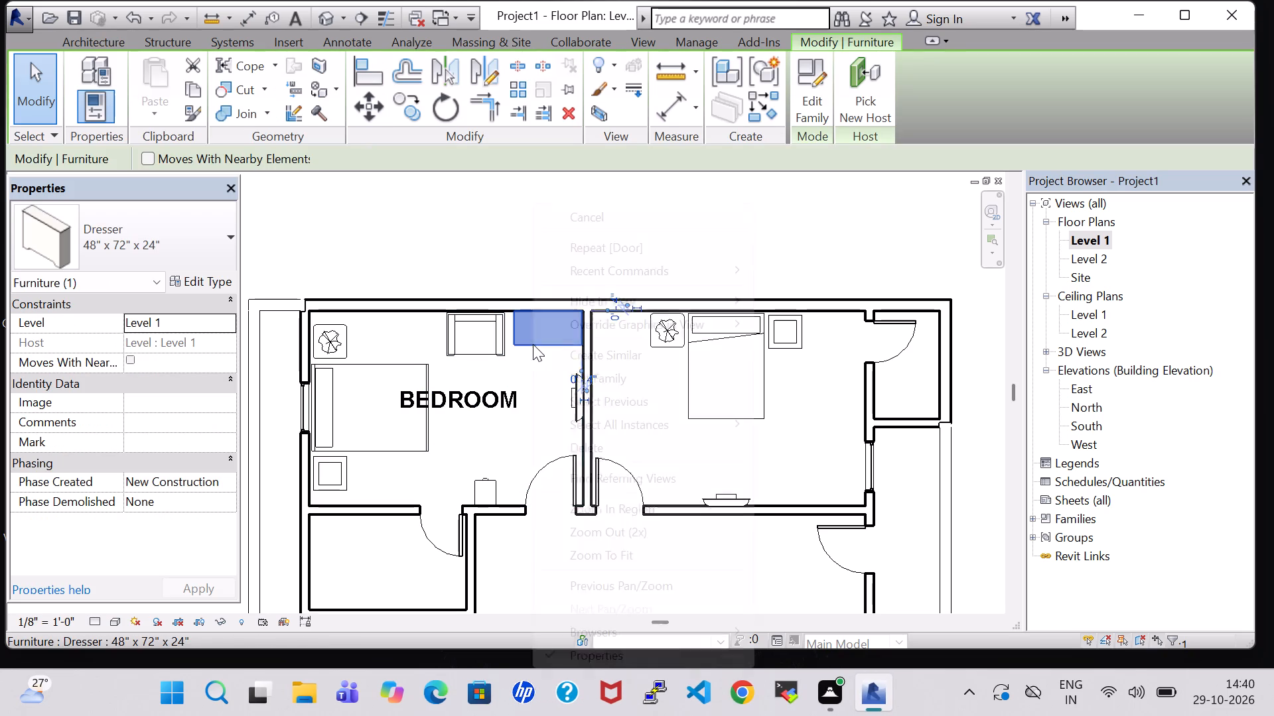
left_click(643, 363)
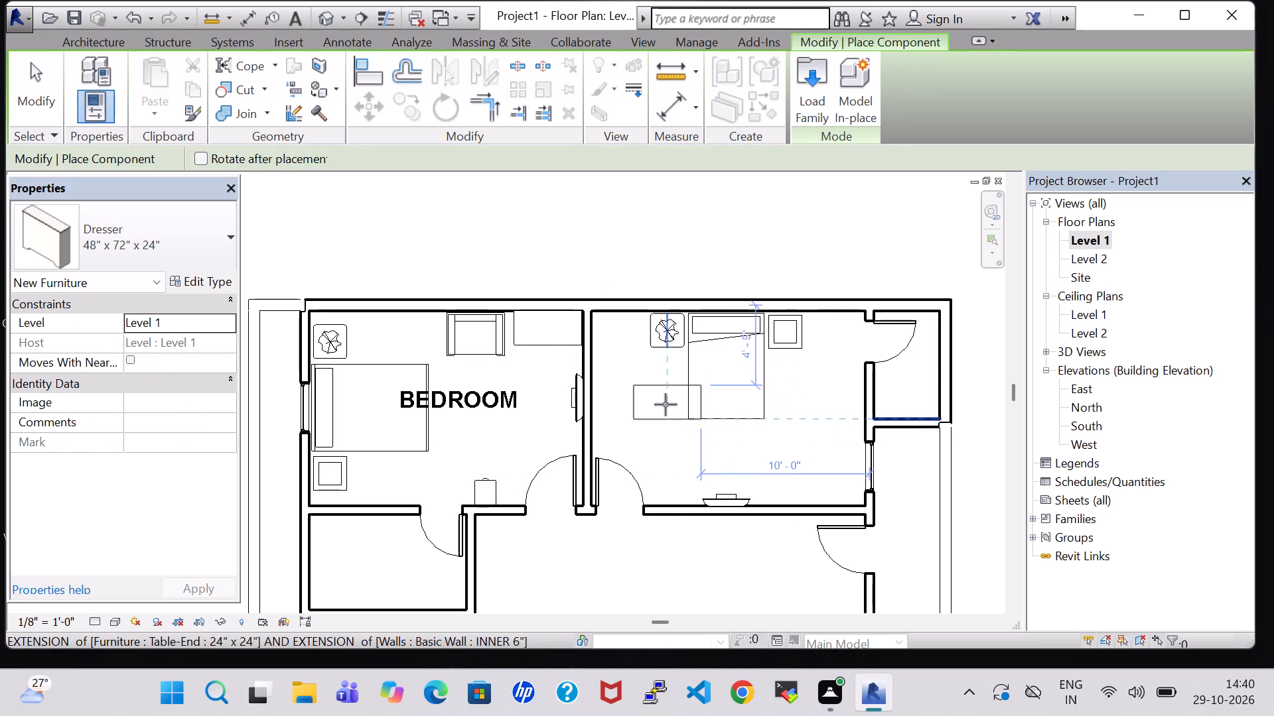
key("space")
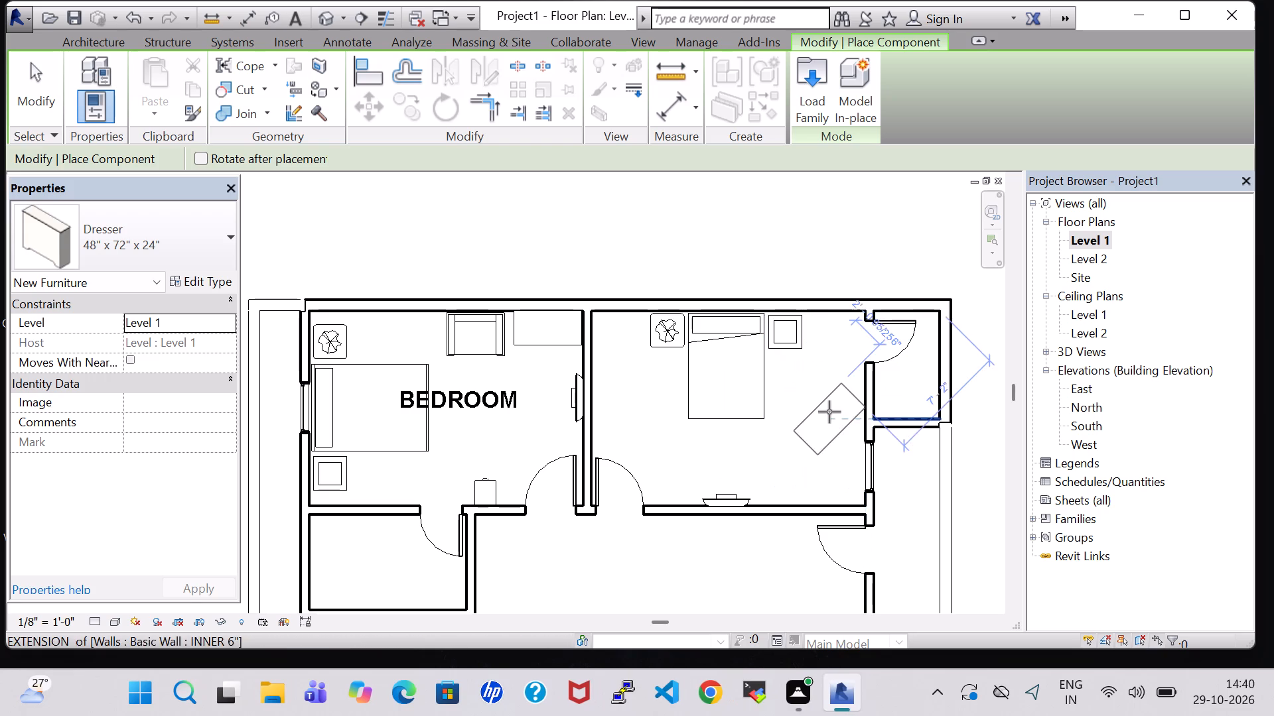
key("space")
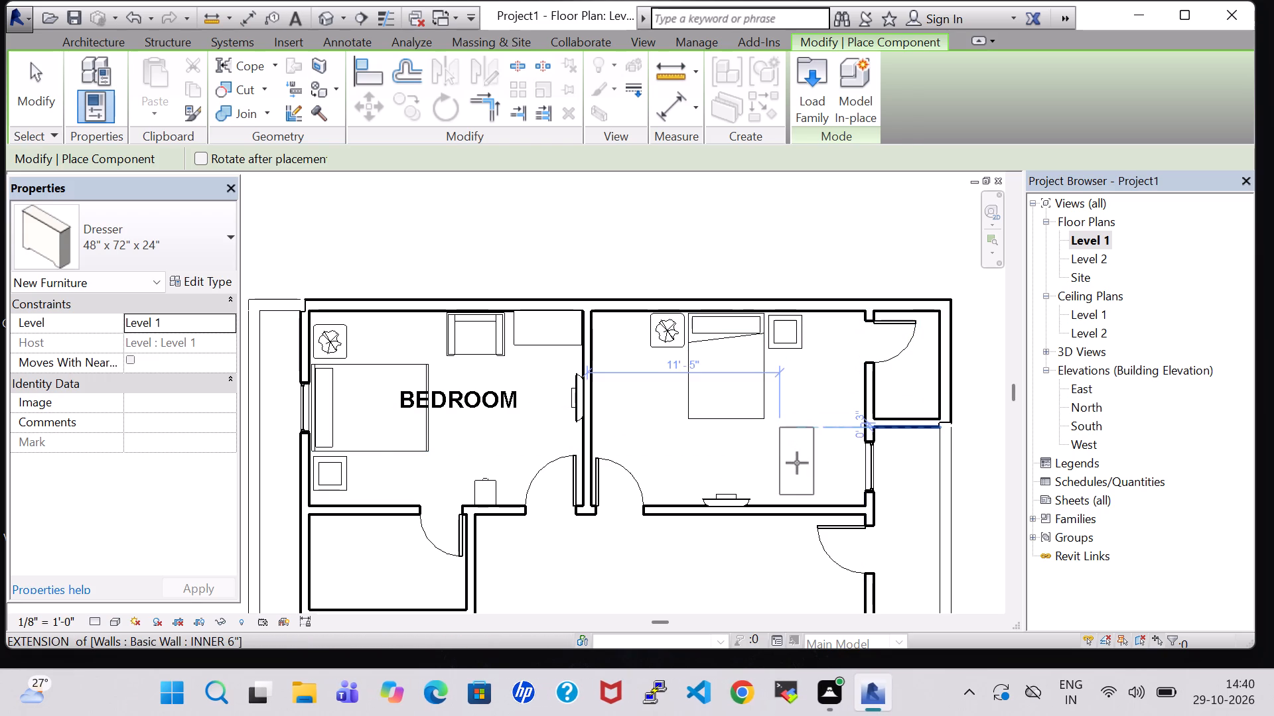
key("space")
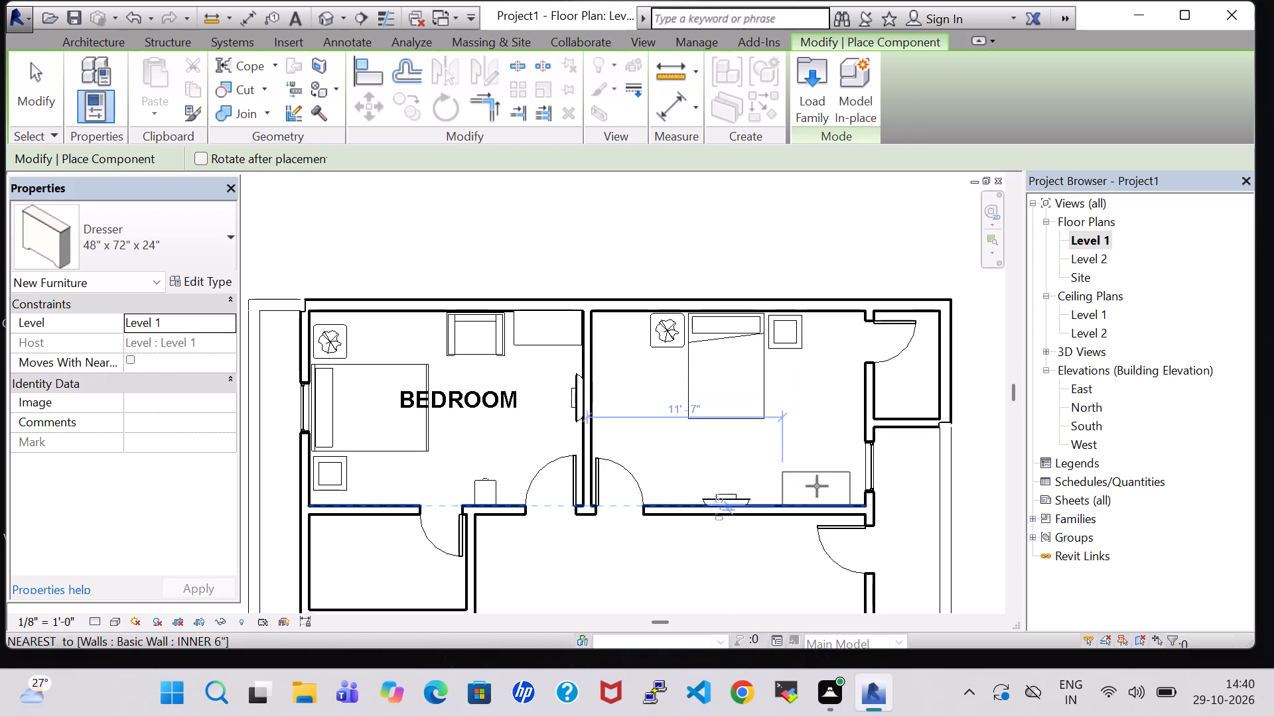
left_click(817, 482)
key("Escape")
key("Escape")
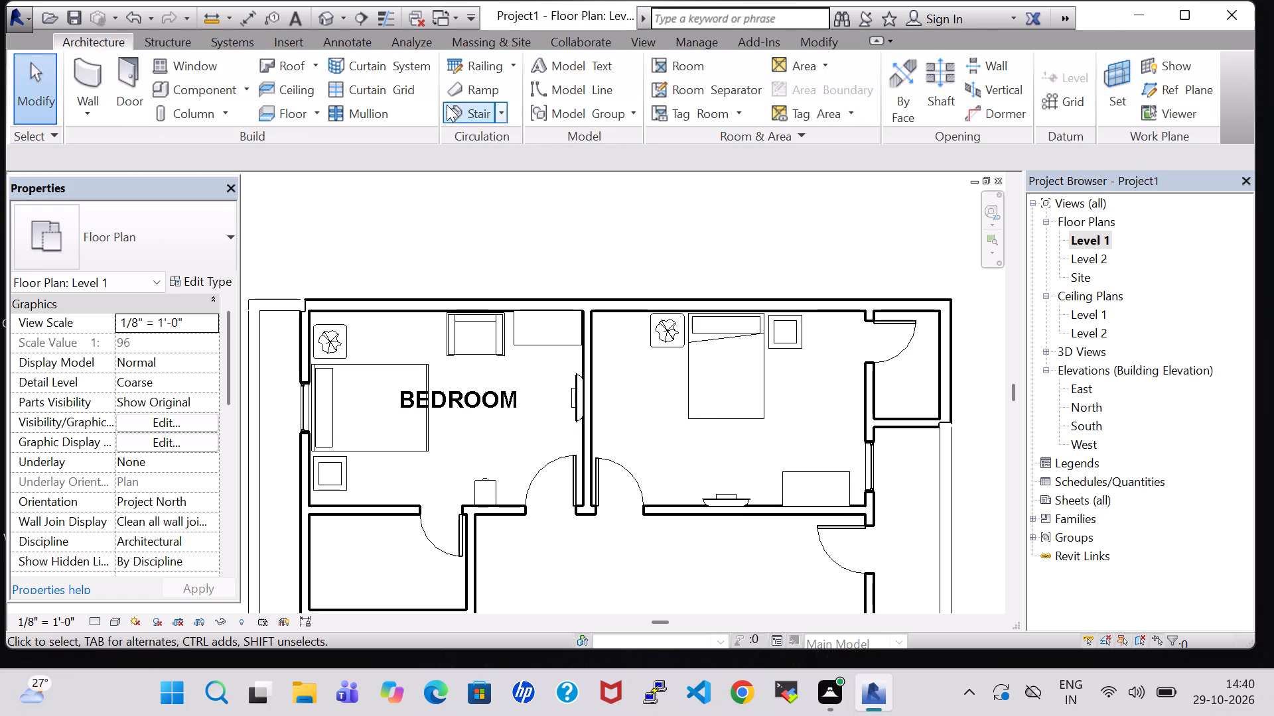
Inspect the furniture, doors and windows of both bedrooms in the 3D view, and return to the Level 1 floor plan.
left_click(326, 13)
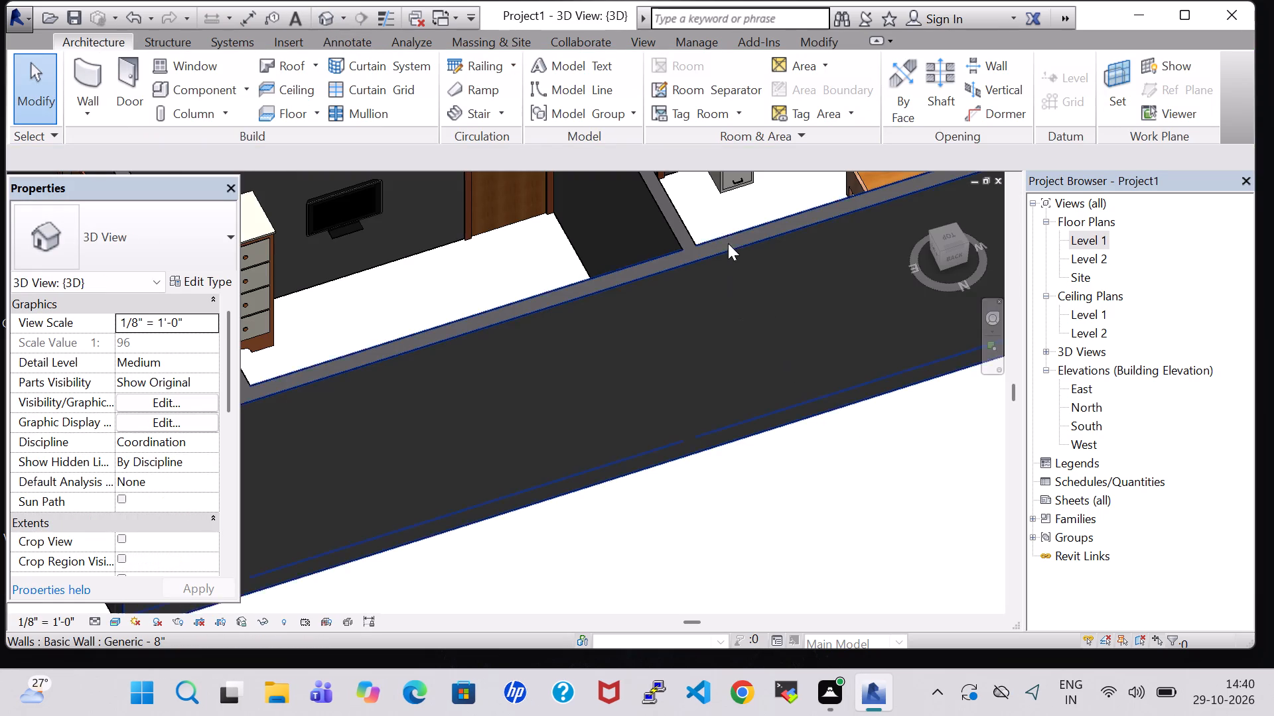
scroll(727, 231, "down", 5)
middle_click_drag(616, 220, 639, 444, "shift")
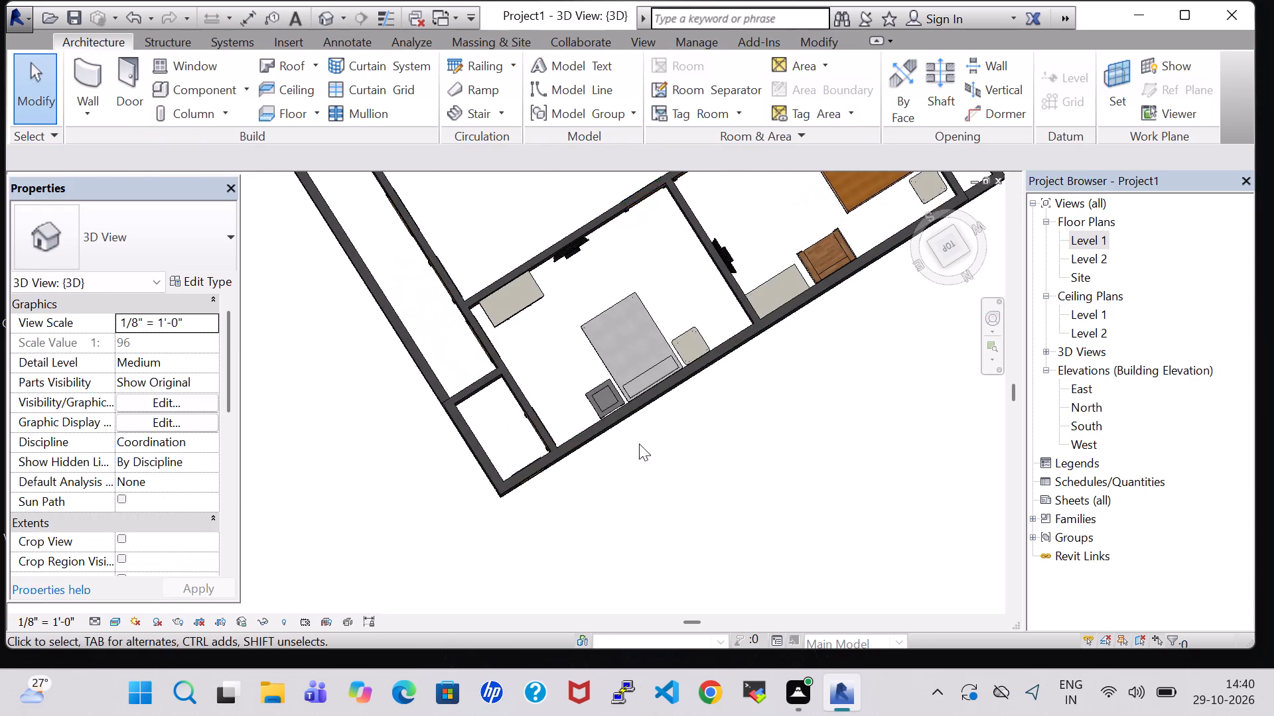
scroll(643, 431, "up", 4)
scroll(703, 302, "up", 1)
middle_click_drag(673, 284, 776, 365, "shift")
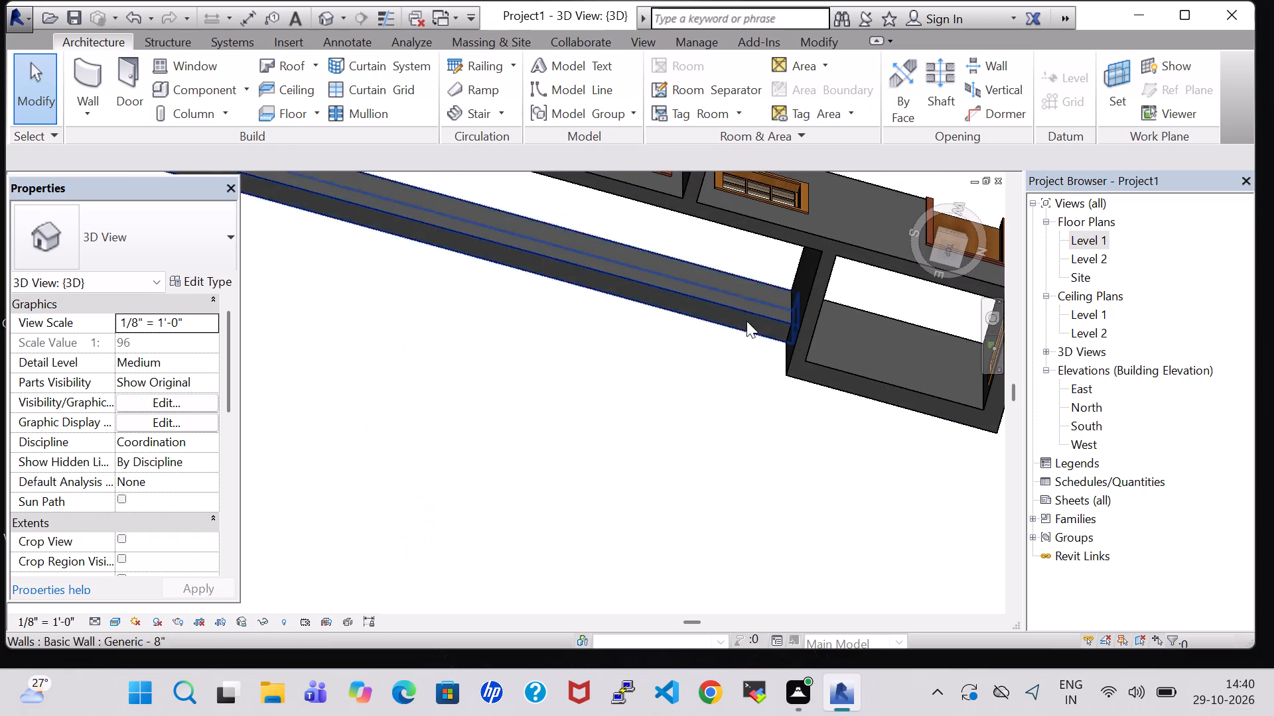
middle_click_drag(724, 288, 526, 540)
middle_click_drag(760, 395, 758, 250, "shift")
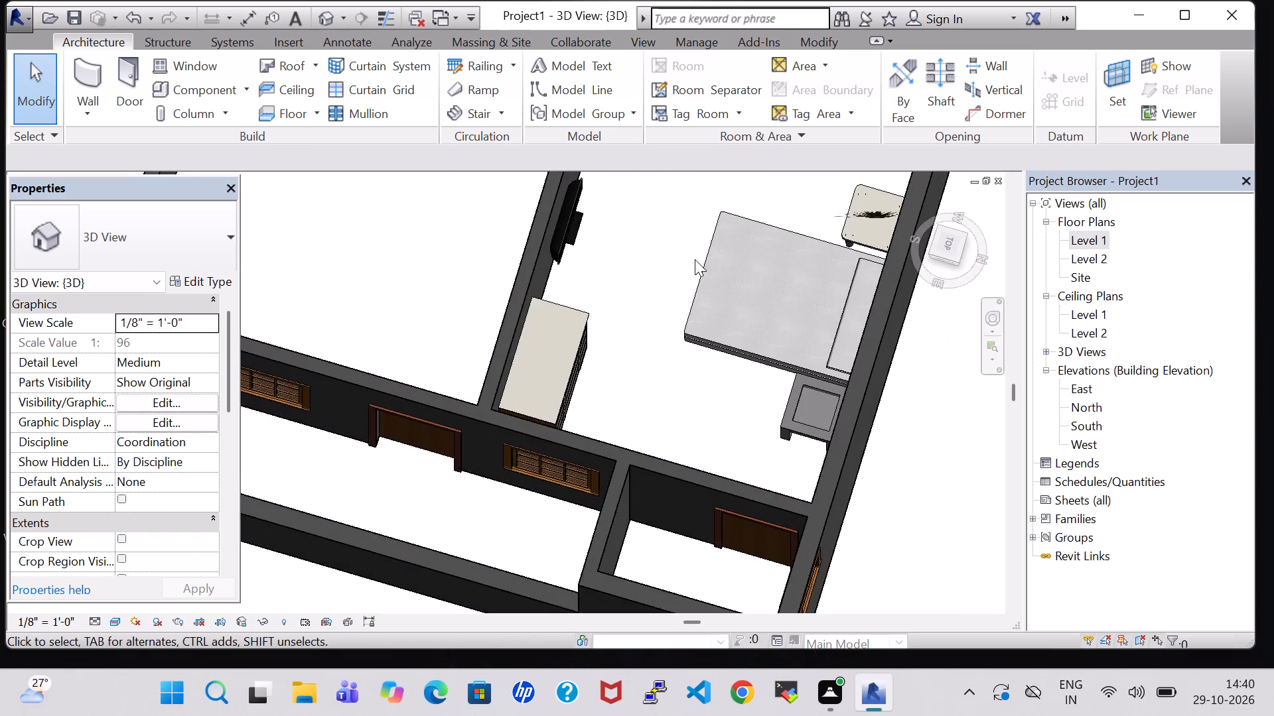
middle_click_drag(649, 270, 762, 272, "shift")
middle_click_drag(577, 178, 406, 666)
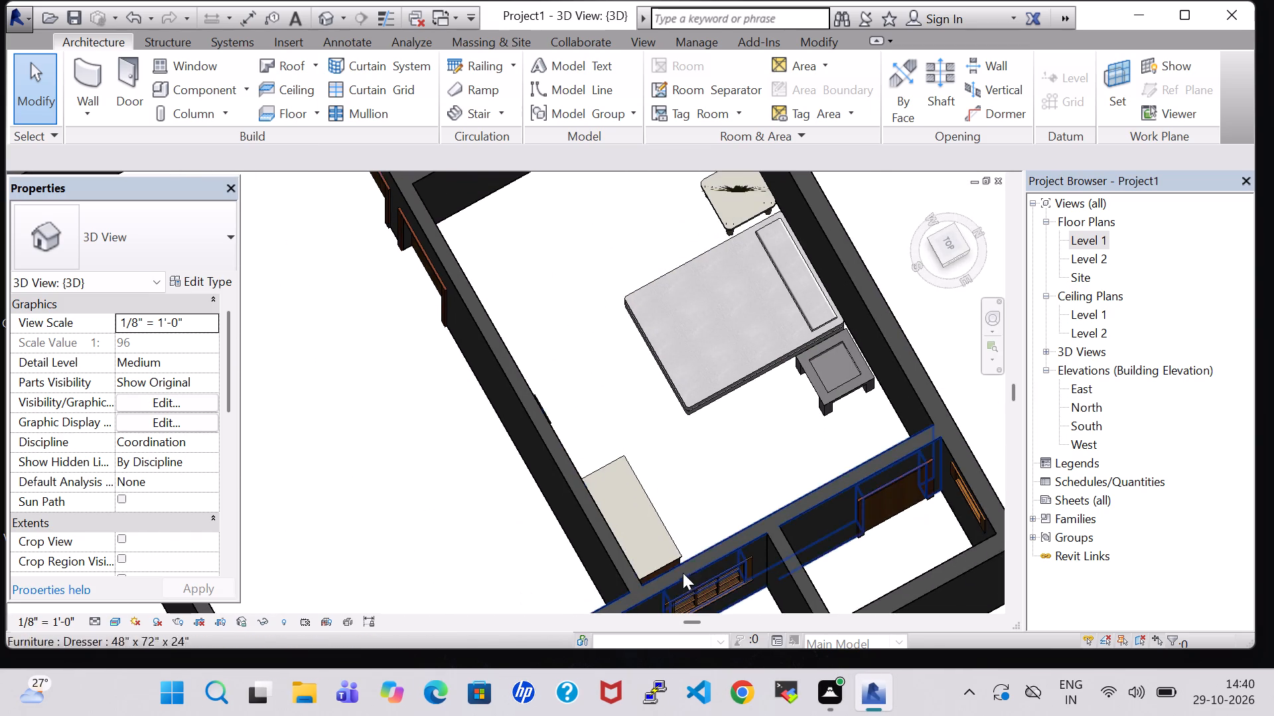
middle_click_drag(685, 573, 699, 422)
middle_click_drag(589, 267, 642, 318, "shift")
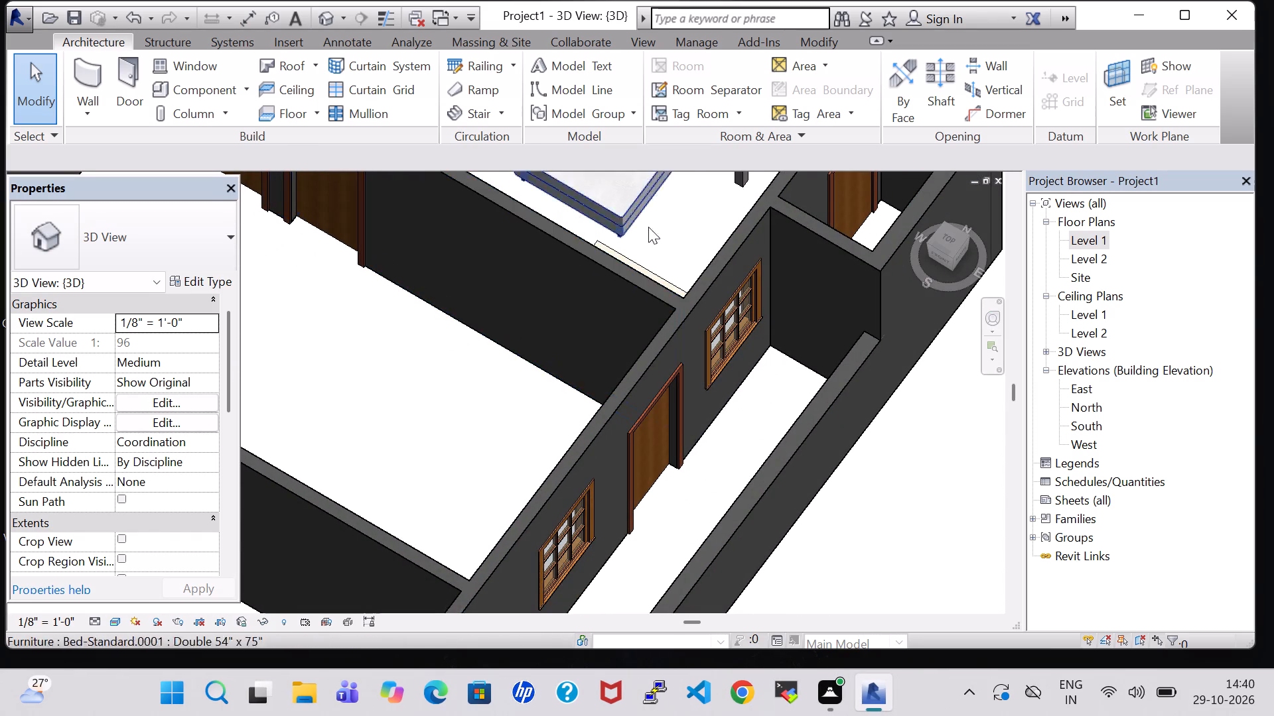
middle_click_drag(654, 227, 612, 366)
middle_click_drag(685, 383, 423, 379, "shift")
middle_click_drag(489, 521, 505, 177)
scroll(515, 204, "down", 3)
middle_click_drag(530, 327, 579, 452, "shift")
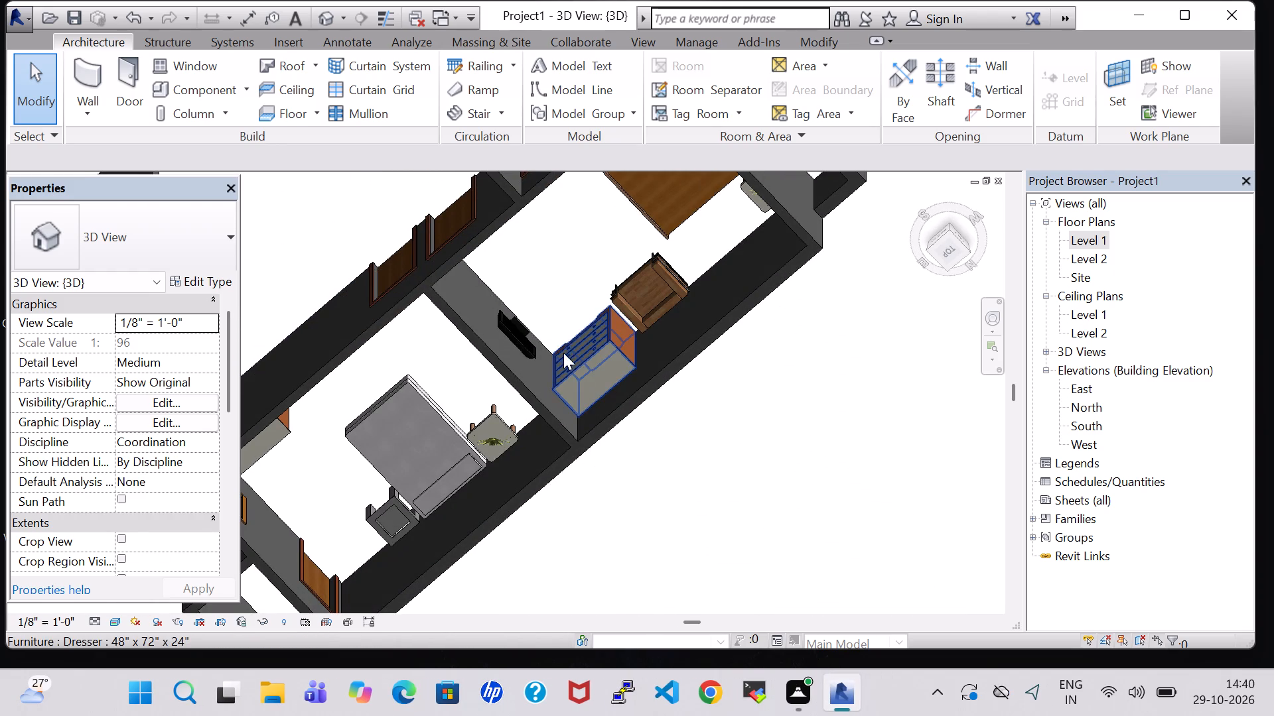
middle_click_drag(563, 290, 664, 272, "shift")
middle_click_drag(370, 212, 501, 552)
middle_click_drag(698, 426, 732, 375, "shift")
middle_click_drag(684, 312, 736, 317)
middle_click_drag(511, 314, 447, 493)
middle_click_drag(596, 432, 676, 382)
scroll(449, 382, "up", 2)
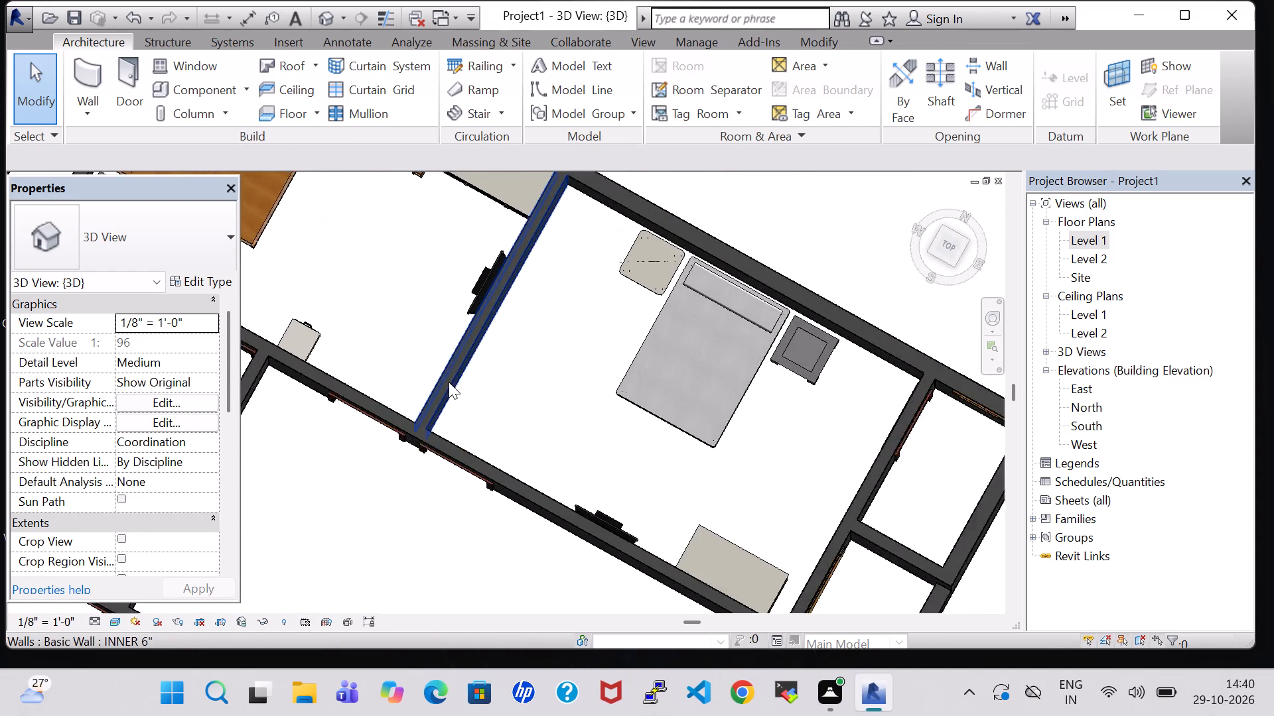
scroll(449, 382, "up", 1)
middle_click_drag(508, 386, 545, 336, "shift")
middle_click_drag(478, 328, 769, 338)
scroll(478, 328, "up", 1)
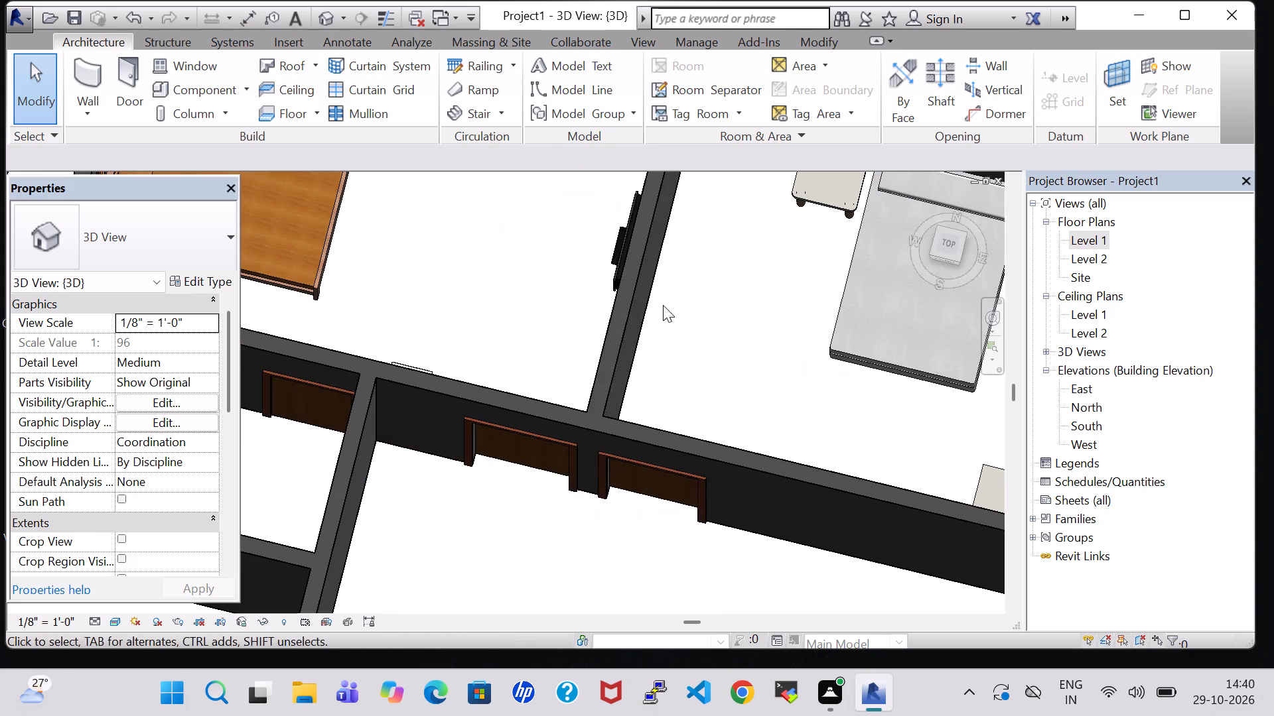
double_click(1087, 243)
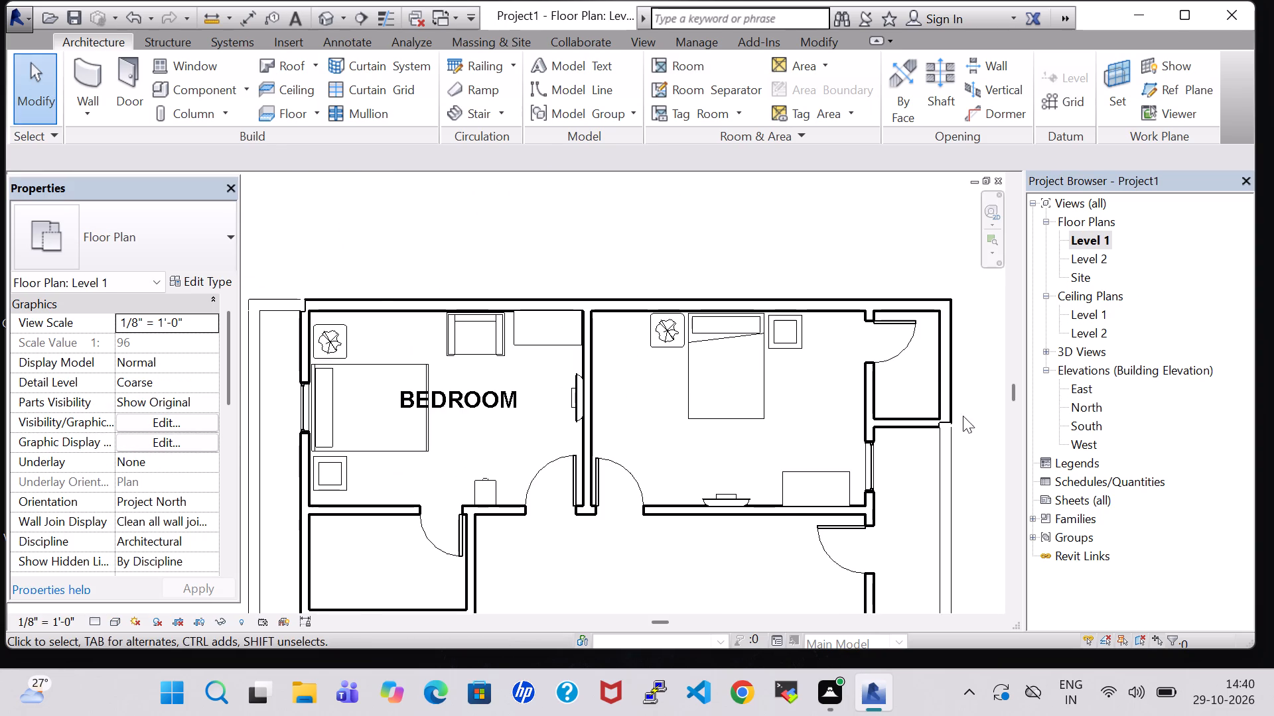
scroll(884, 484, "down", 4)
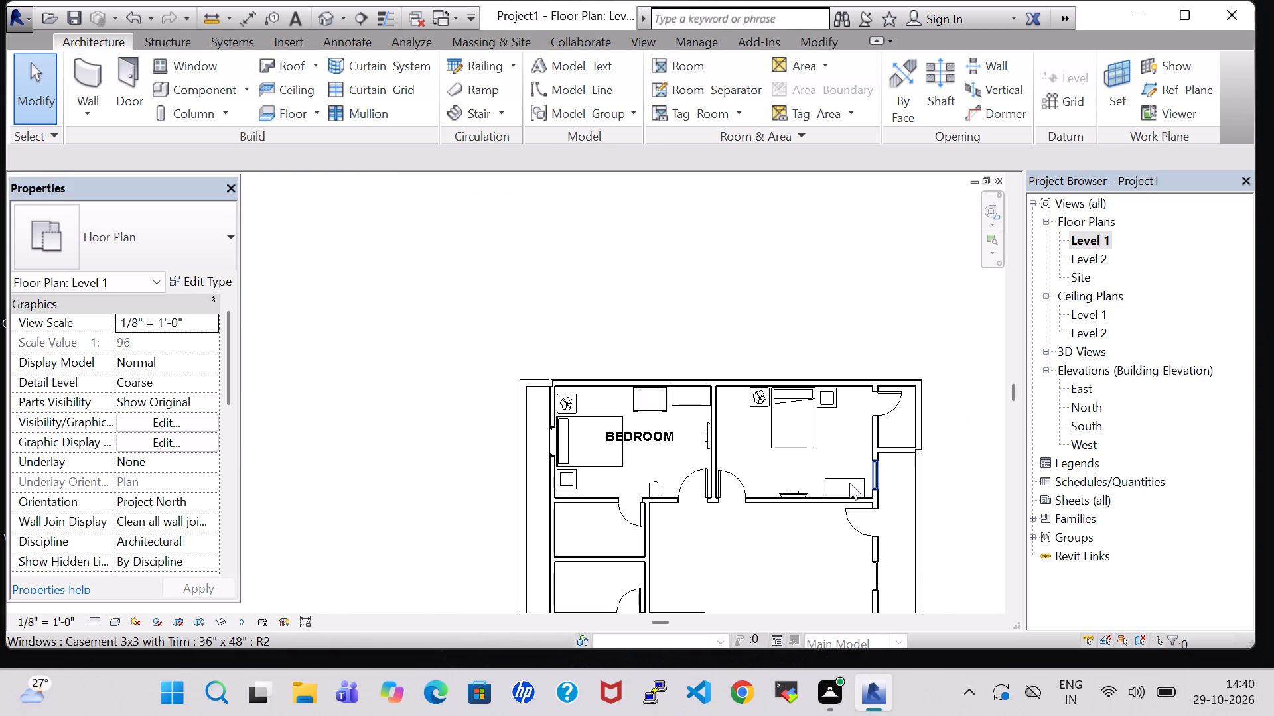
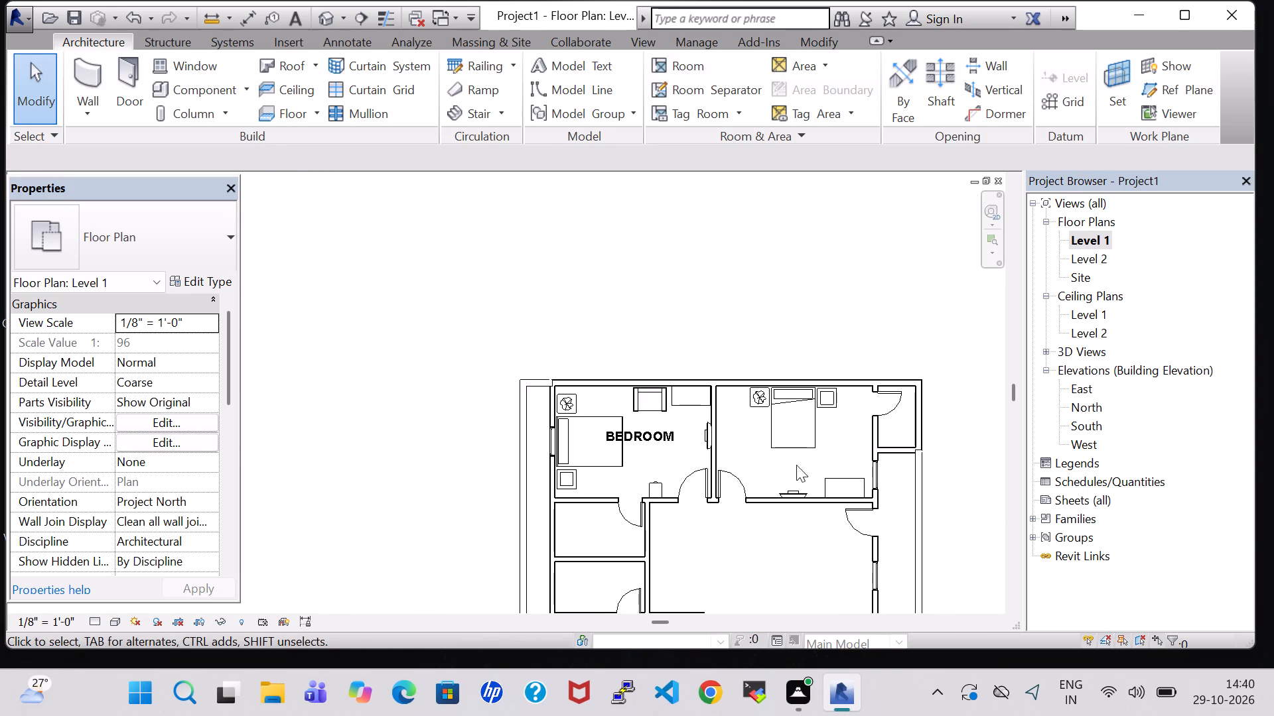
Place another Chair-Corbu in the second bedroom, rotated to back against the partition wall shared with the first bedroom.
left_click(777, 459)
left_click(642, 408)
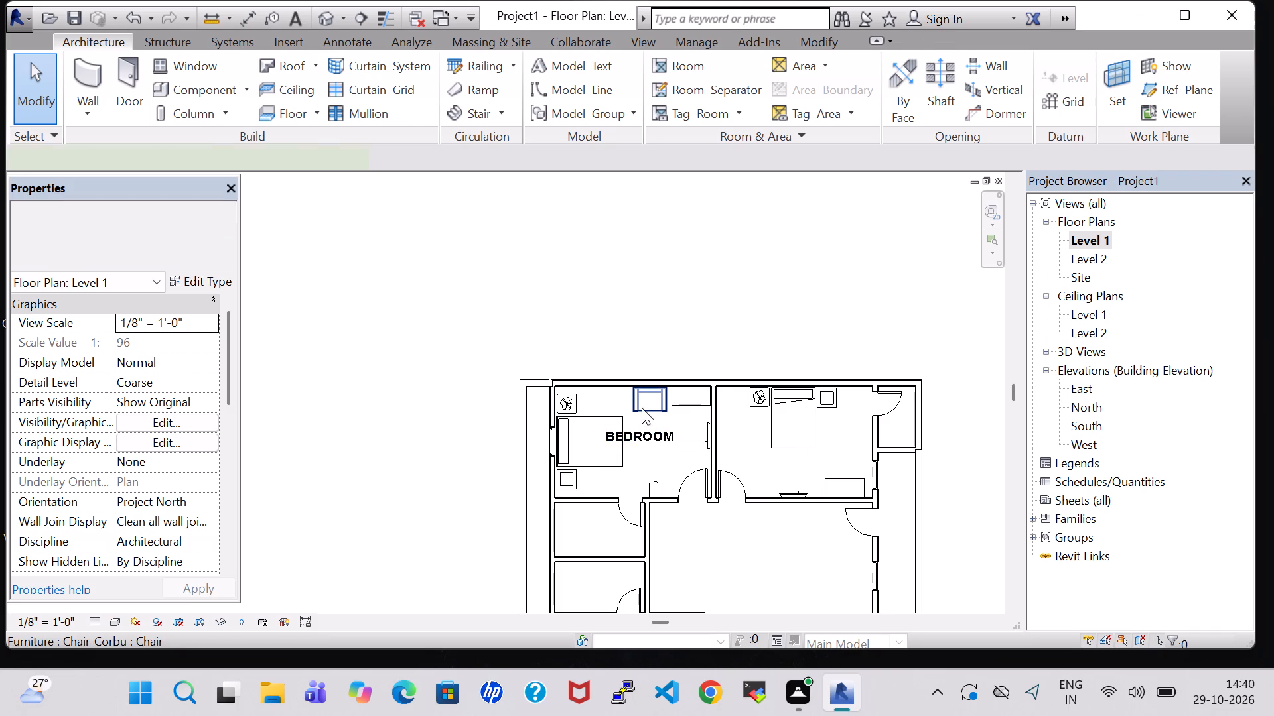
right_click(642, 408)
left_click(726, 349)
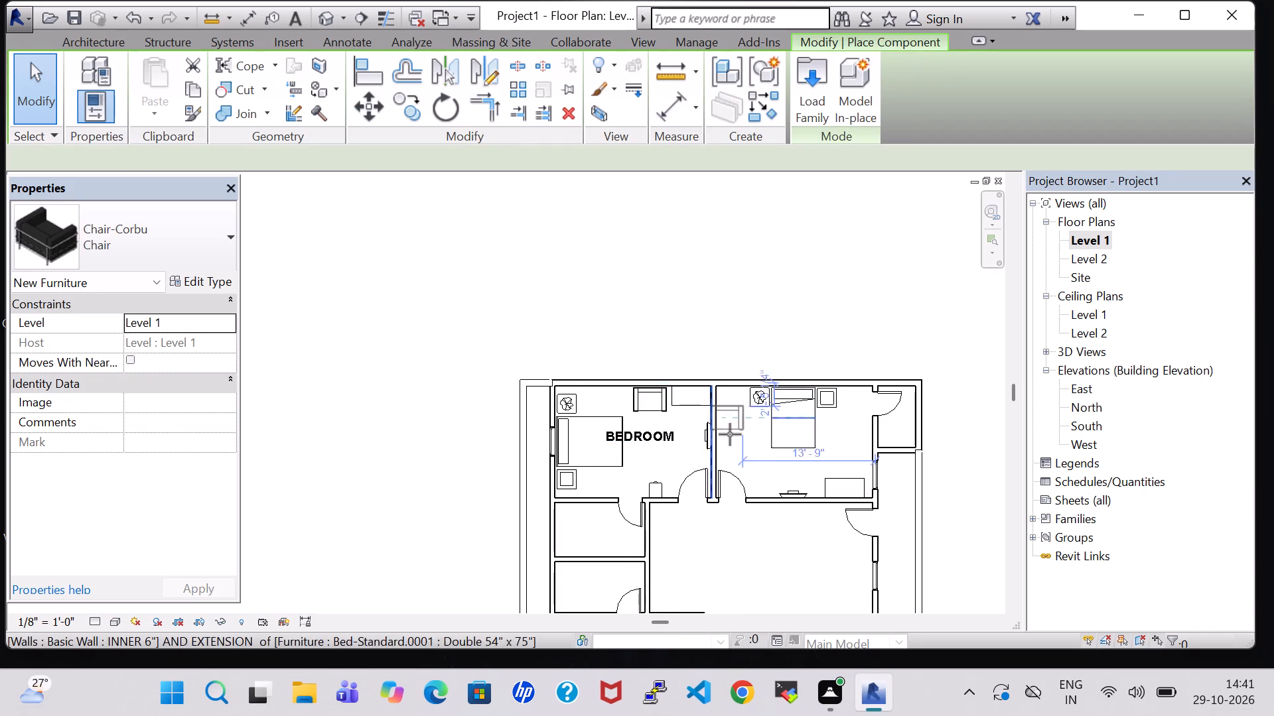
key("space")
key("space")
scroll(735, 440, "up", 2)
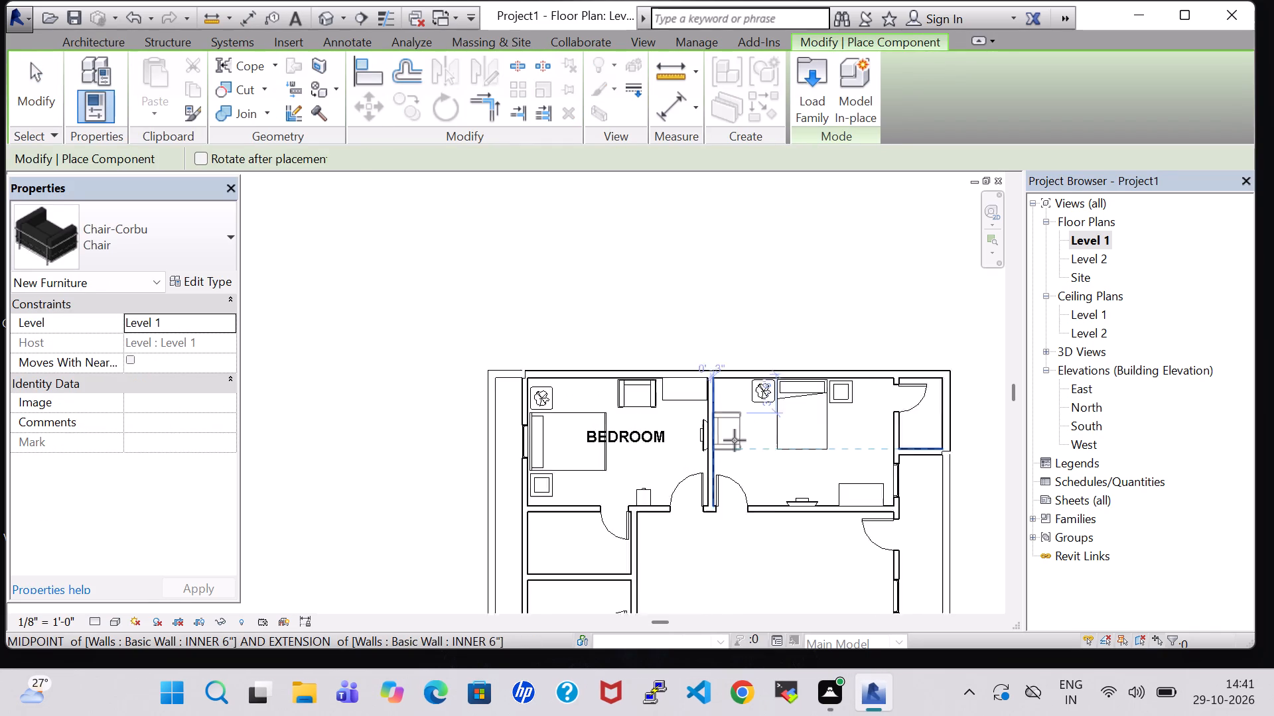
scroll(735, 440, "up", 6)
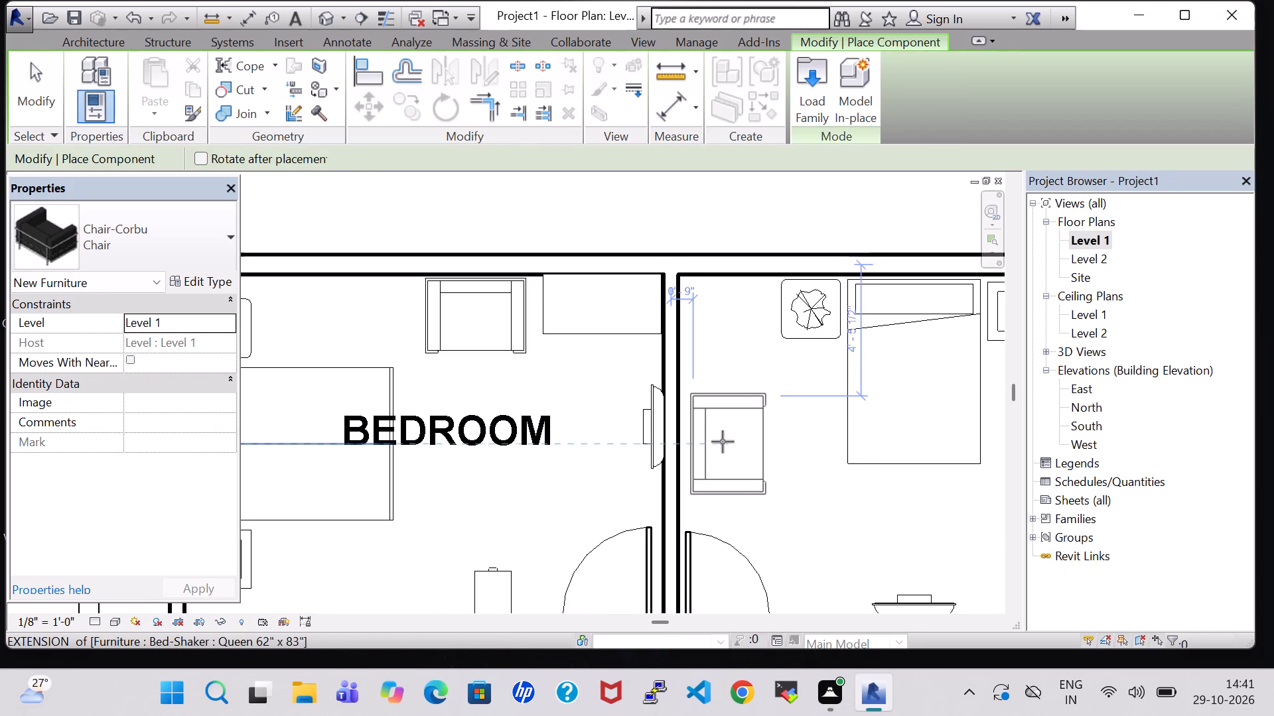
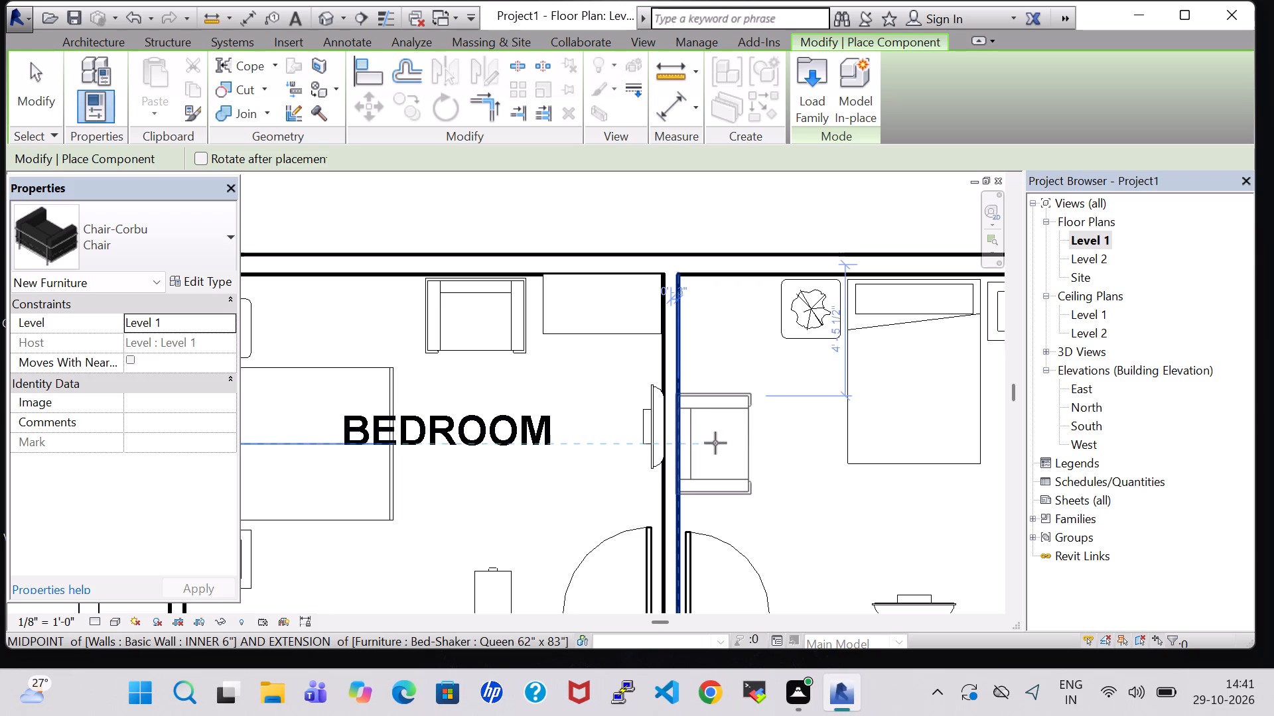
Place the Chair-Corbu in the second bedroom against the partition wall, aligned with the wall's midpoint.
left_click(715, 443)
key("Escape")
key("Escape")
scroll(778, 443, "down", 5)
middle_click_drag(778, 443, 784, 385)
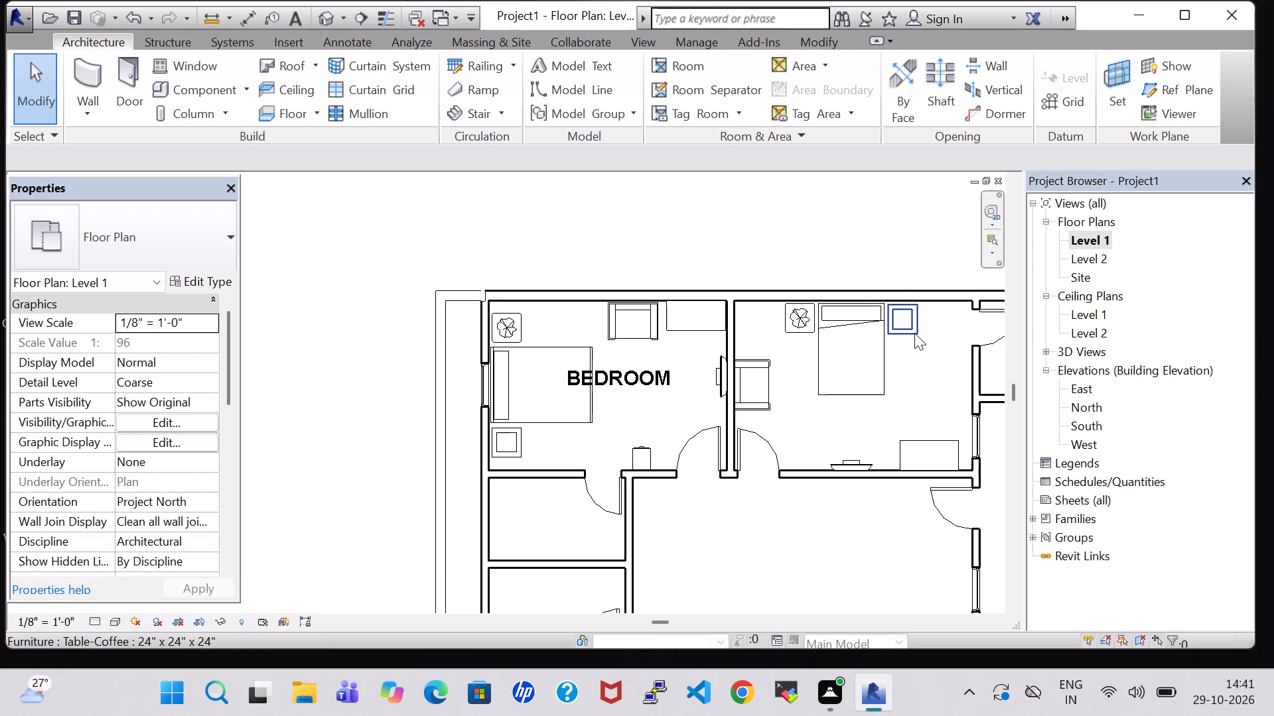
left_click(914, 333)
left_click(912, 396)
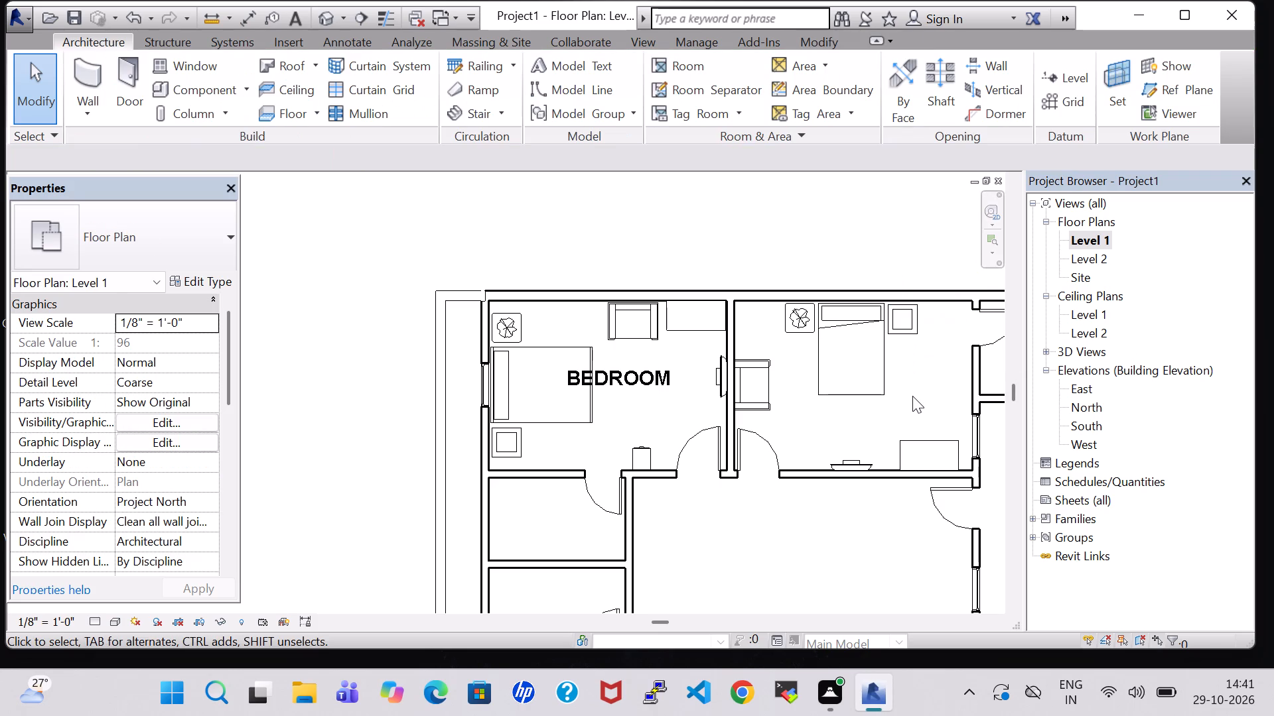
Open the 3D view and examine the second bedroom's chair, bed, side tables, TV and dresser from several angles.
left_click(320, 22)
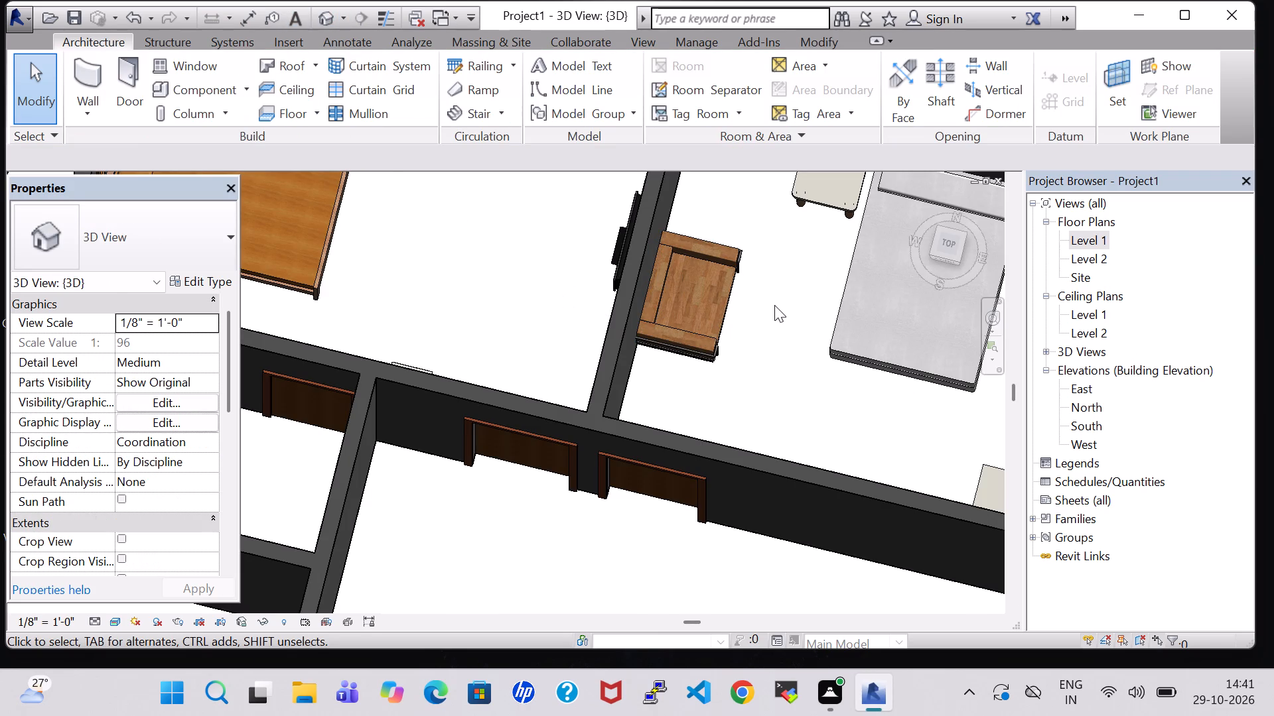
scroll(774, 305, "down", 3)
middle_click_drag(784, 288, 779, 360, "shift")
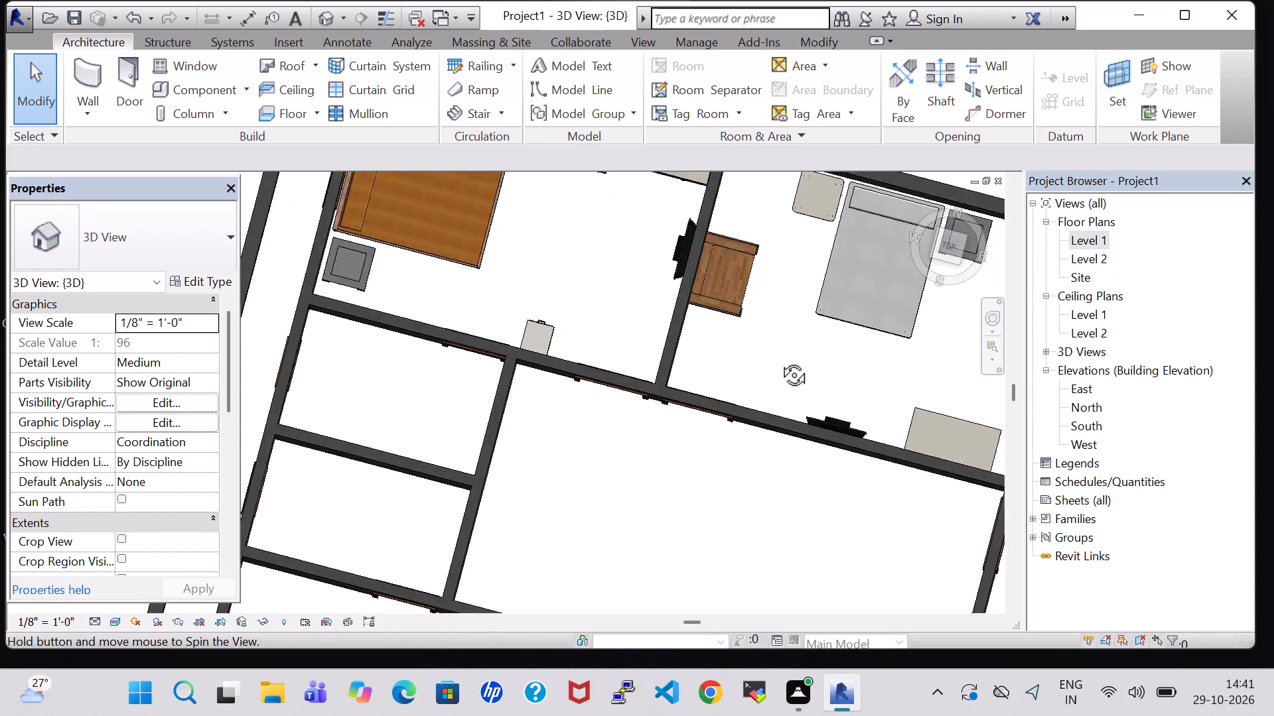
middle_click_drag(779, 360, 776, 370, "shift")
scroll(780, 370, "up", 3)
middle_click_drag(782, 367, 523, 367)
middle_click_drag(717, 367, 665, 429, "shift")
middle_click_drag(701, 474, 558, 143)
middle_click_drag(693, 203, 690, 364)
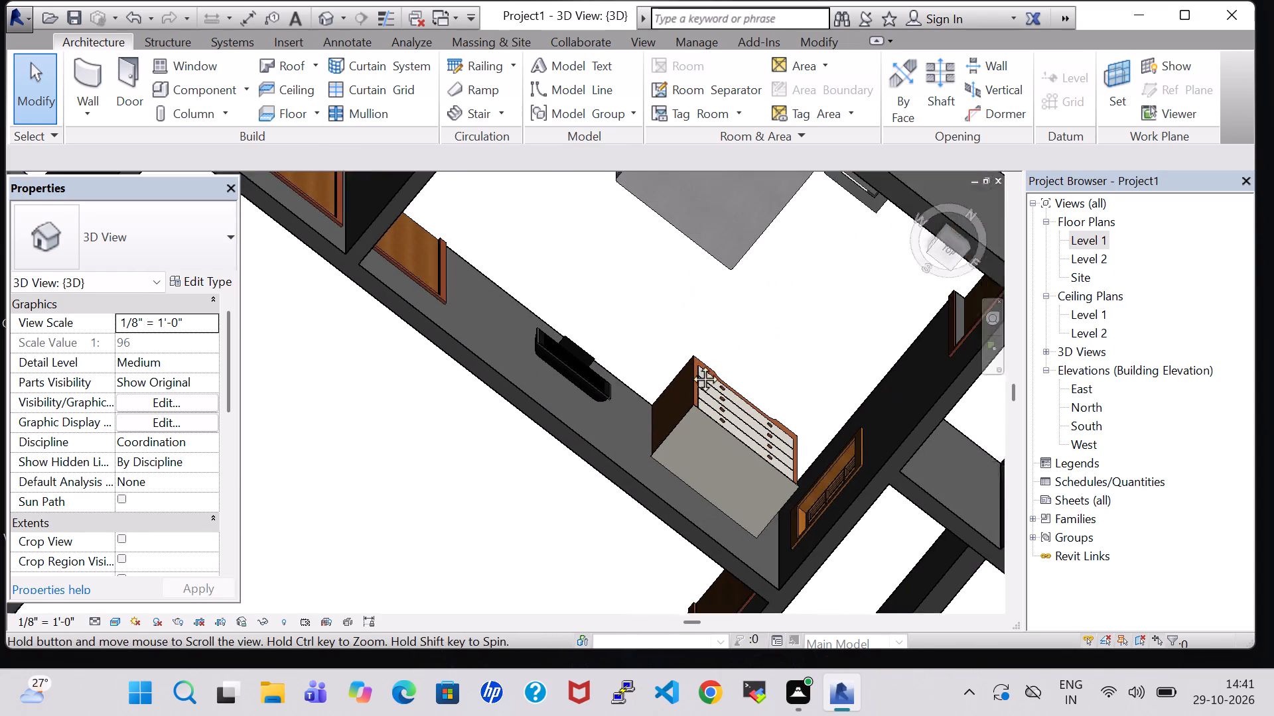
middle_click_drag(690, 364, 690, 420)
middle_click_drag(678, 420, 616, 320)
middle_click_drag(717, 509, 675, 247)
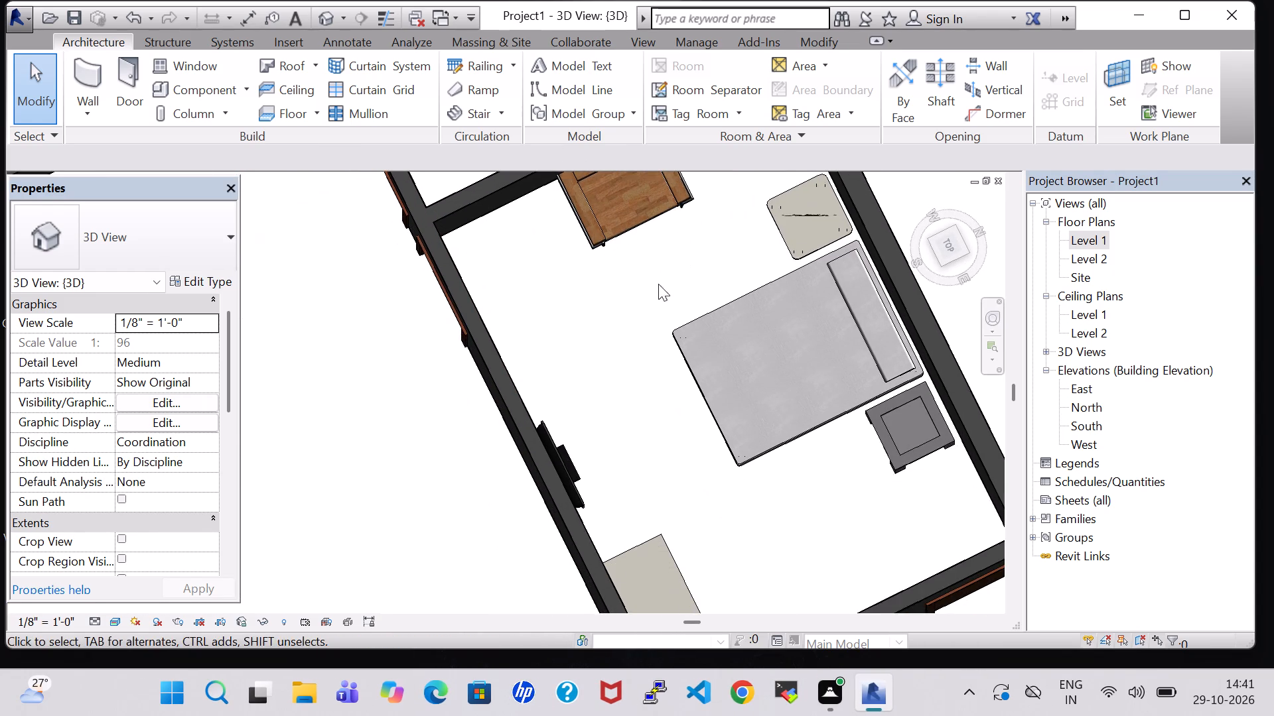
middle_click_drag(630, 397, 618, 328)
middle_click_drag(630, 412, 656, 265)
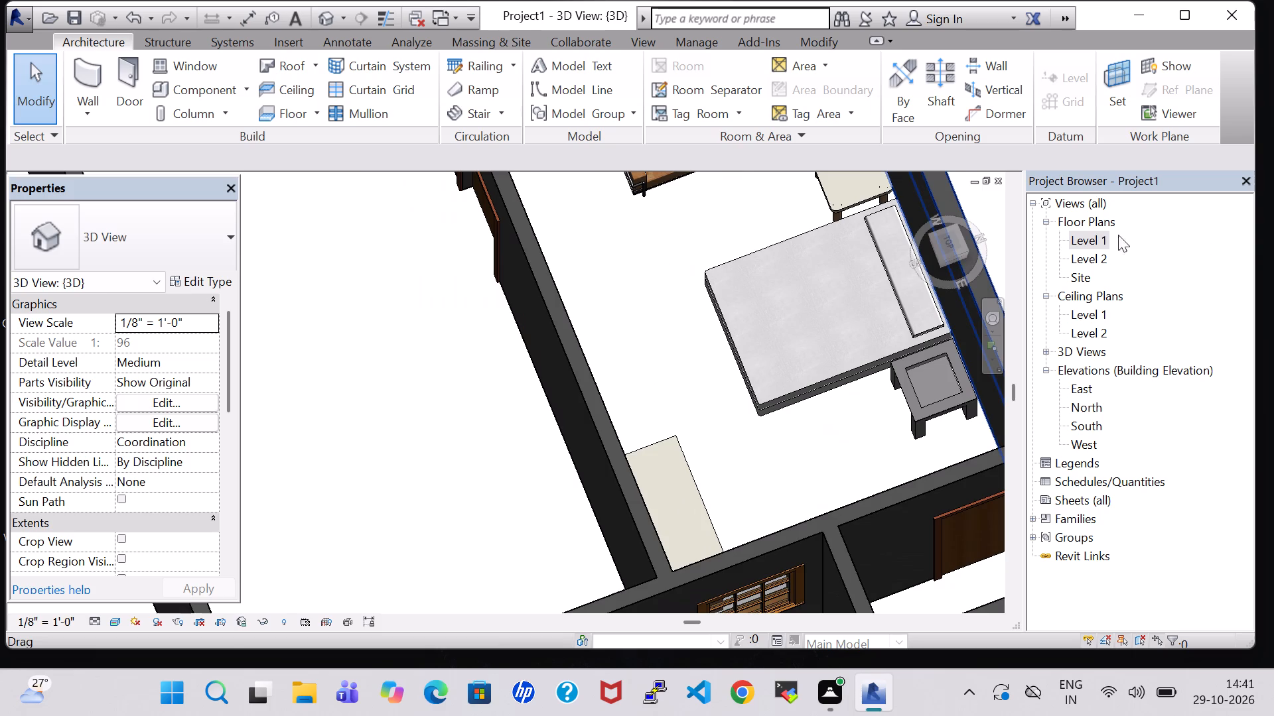
Return to the Level 1 floor plan and review the furniture layout of both bedrooms.
double_click(1087, 237)
scroll(867, 287, "down", 3)
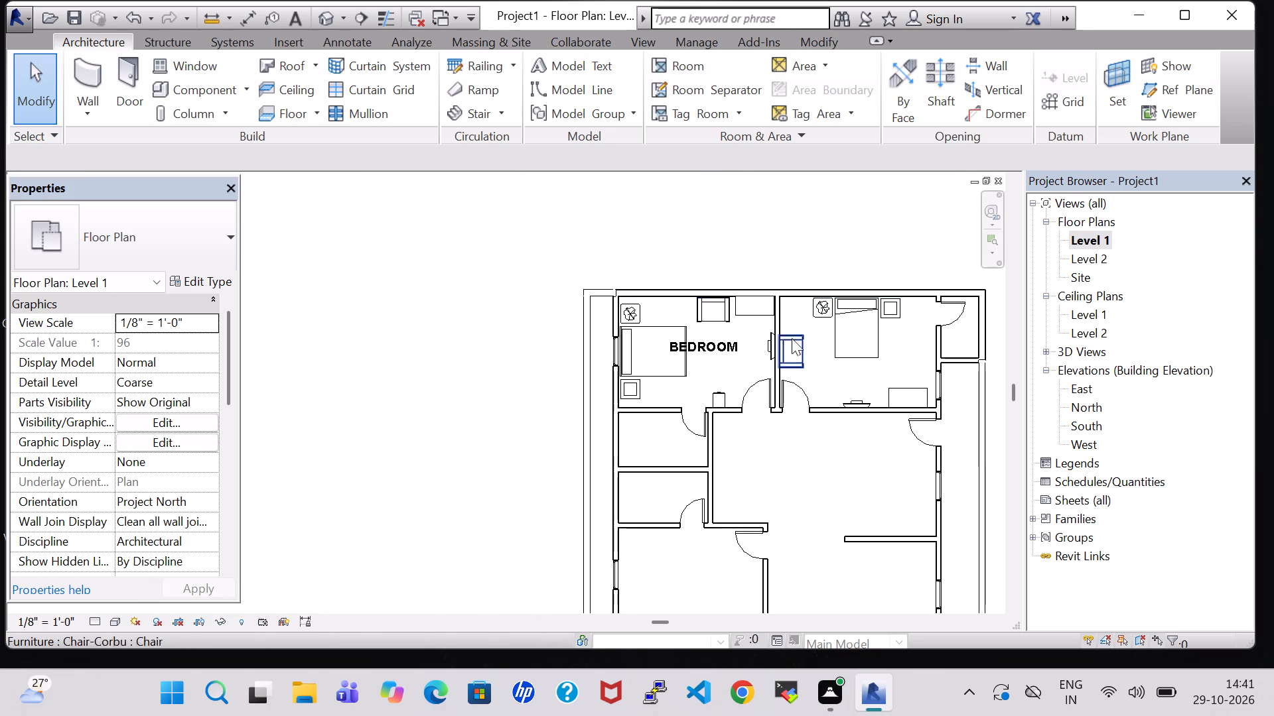
left_click(716, 311)
left_click(784, 226)
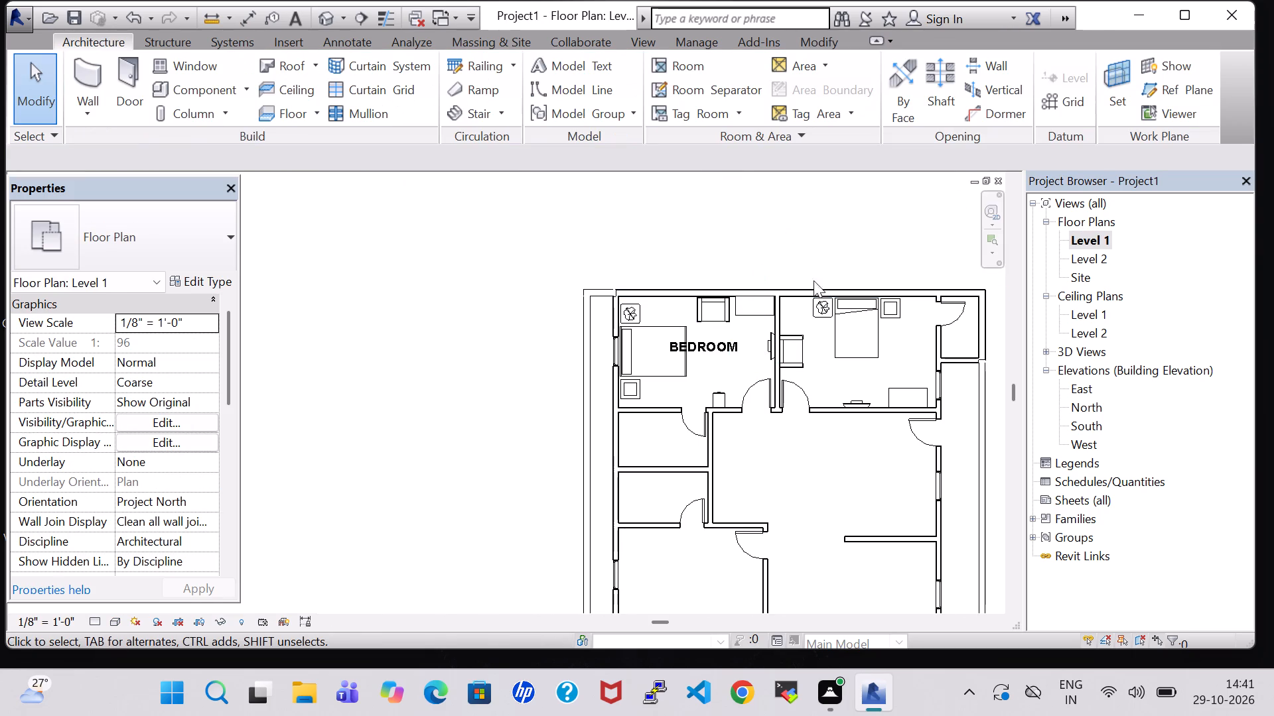
left_click(802, 342)
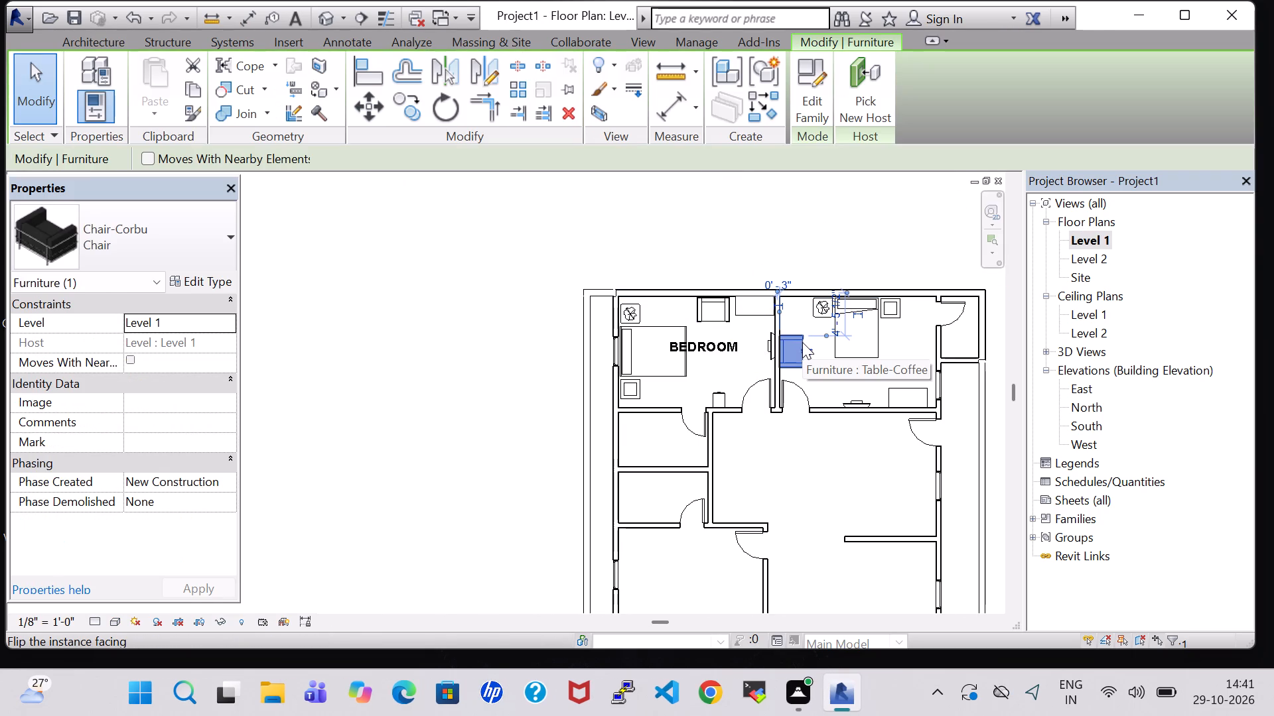
left_click(878, 374)
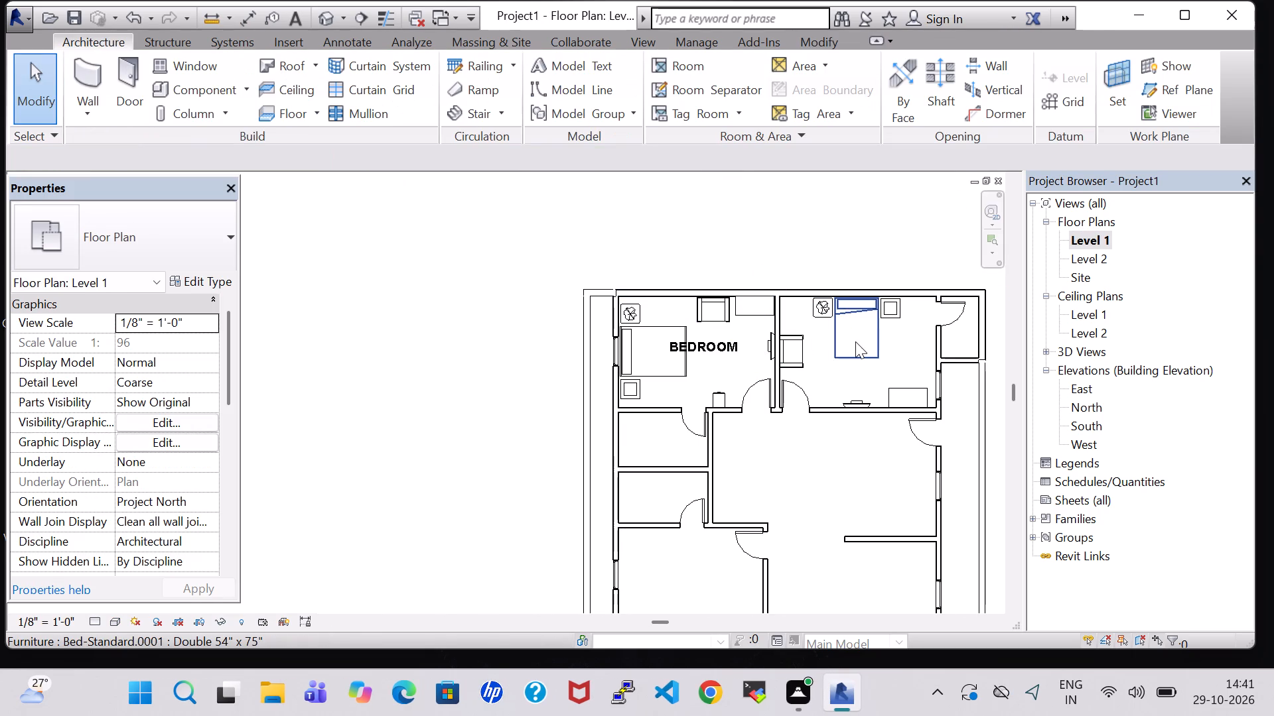
left_click(855, 341)
left_click(802, 243)
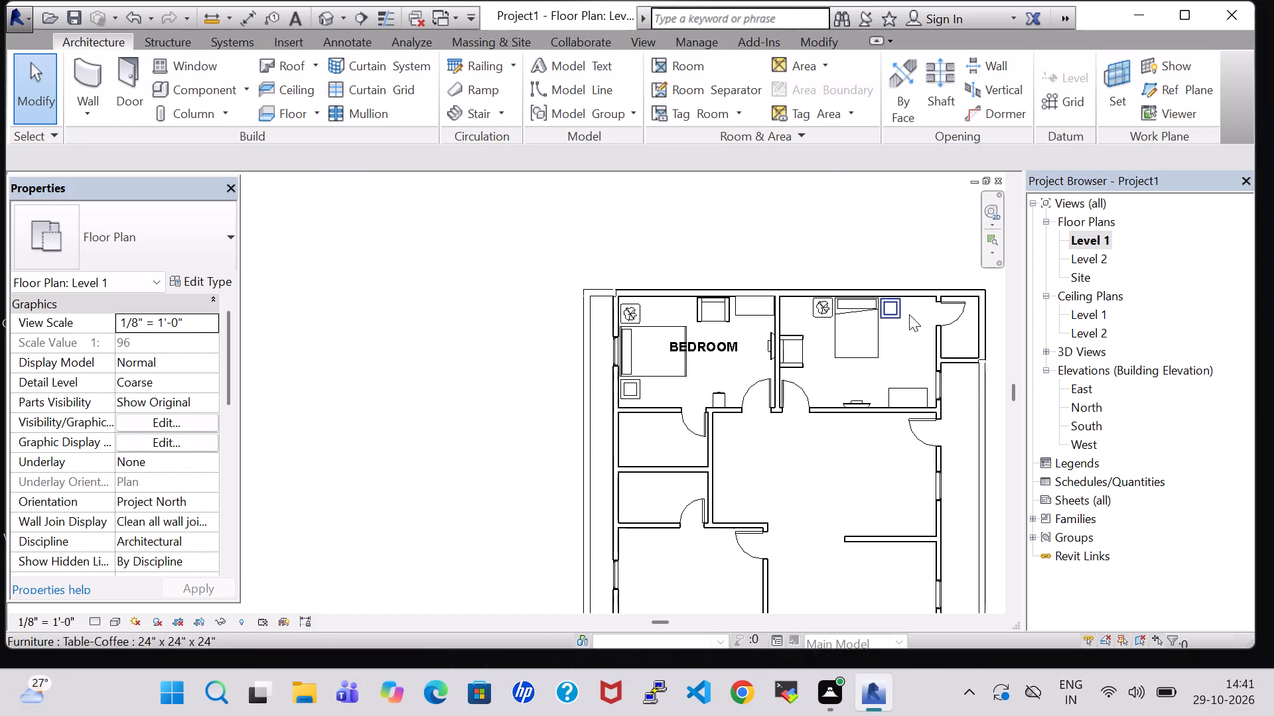
scroll(853, 402, "up", 1)
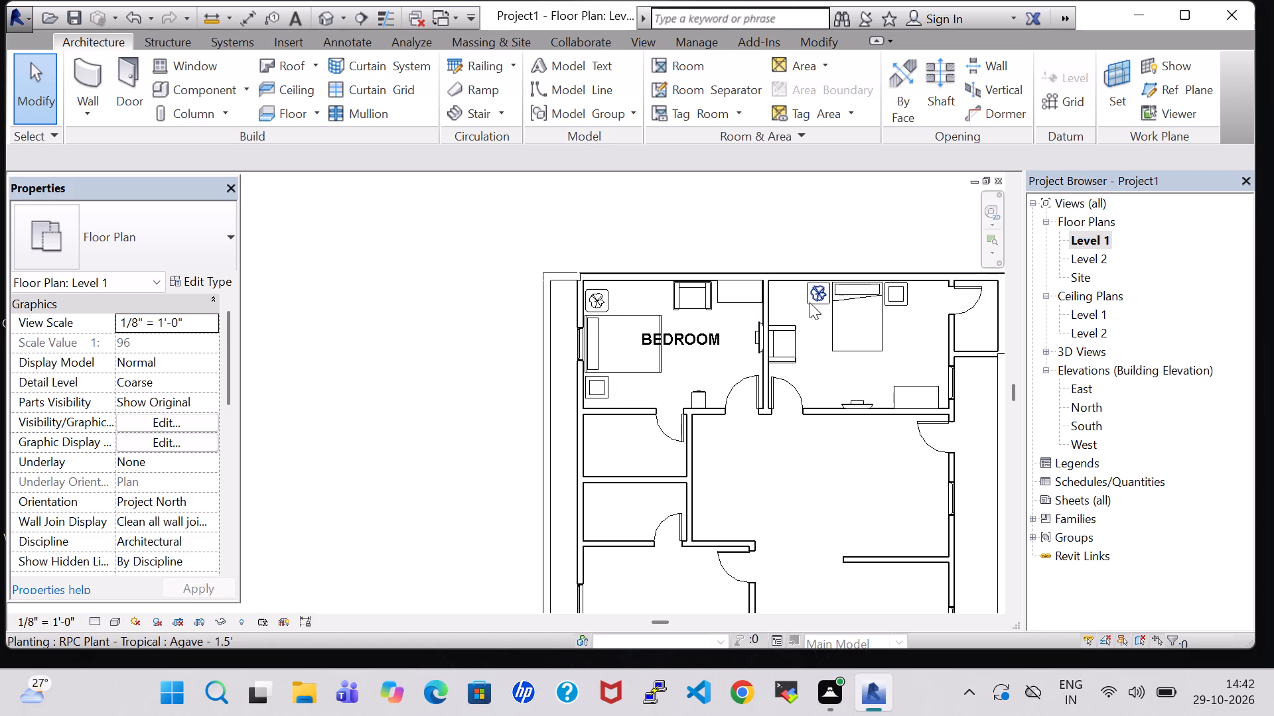
scroll(810, 302, "up", 4)
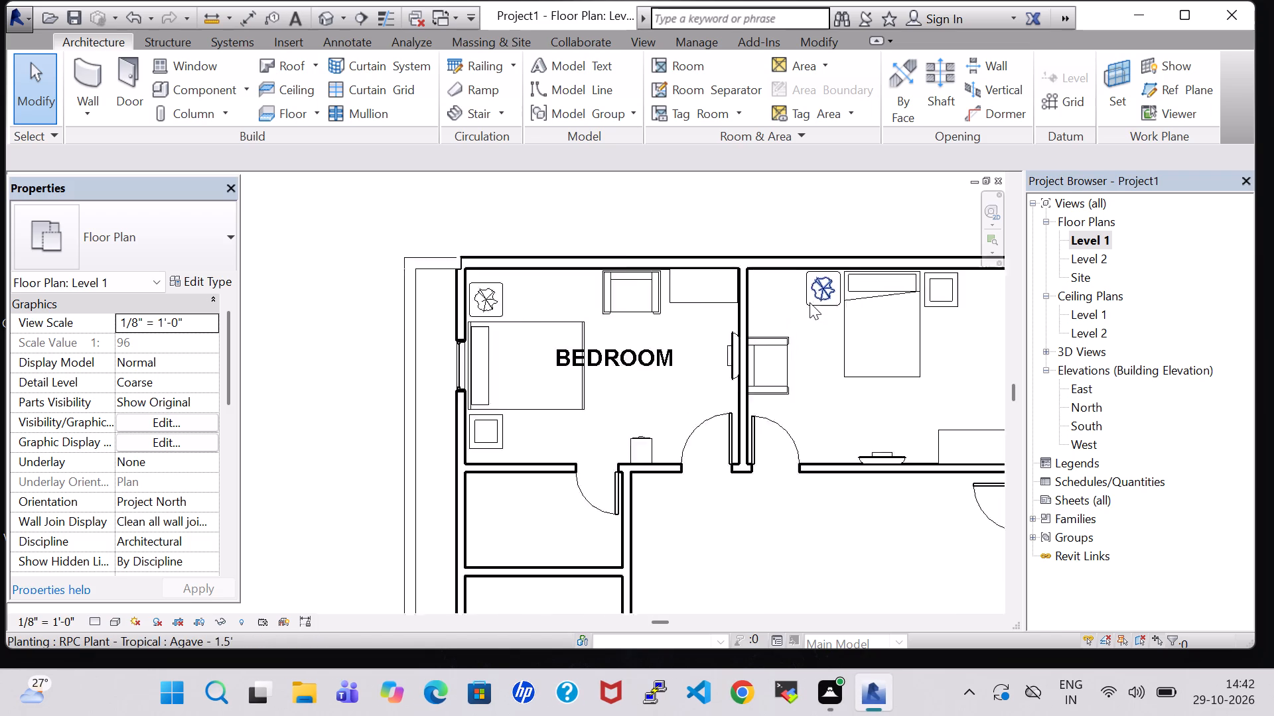
scroll(810, 302, "up", 2)
left_click(812, 353)
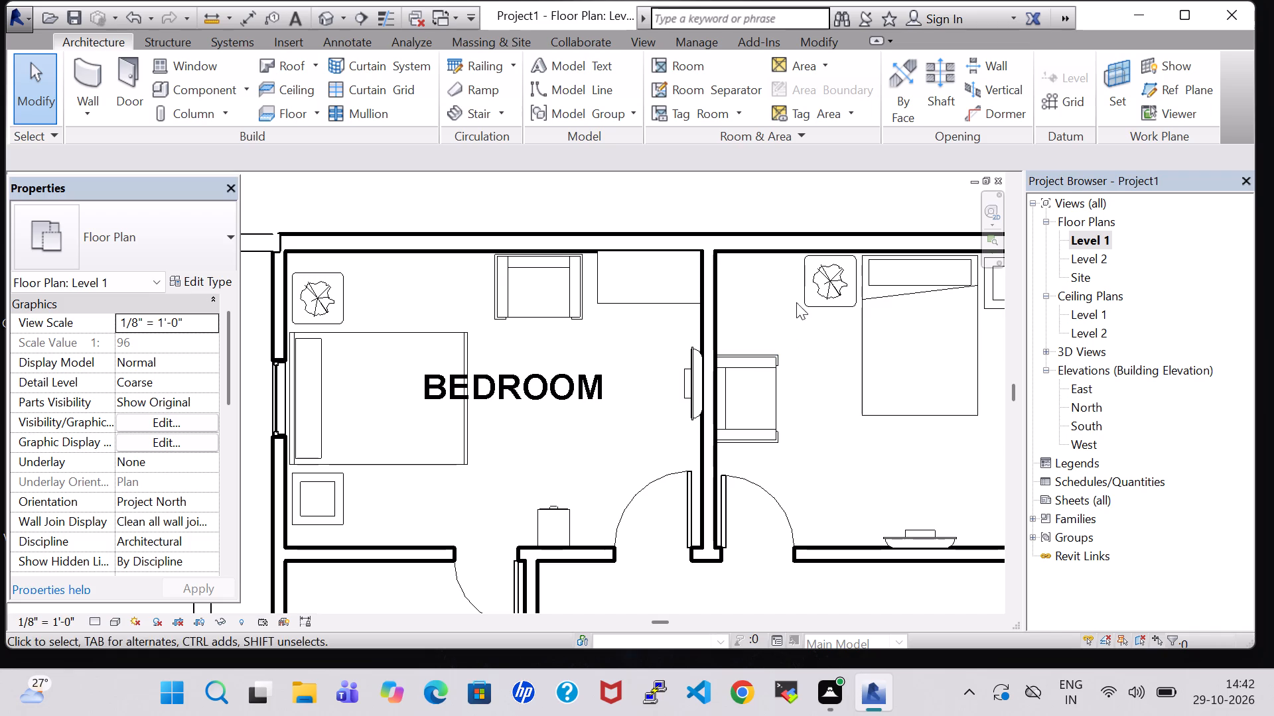
middle_click_drag(877, 283, 680, 283)
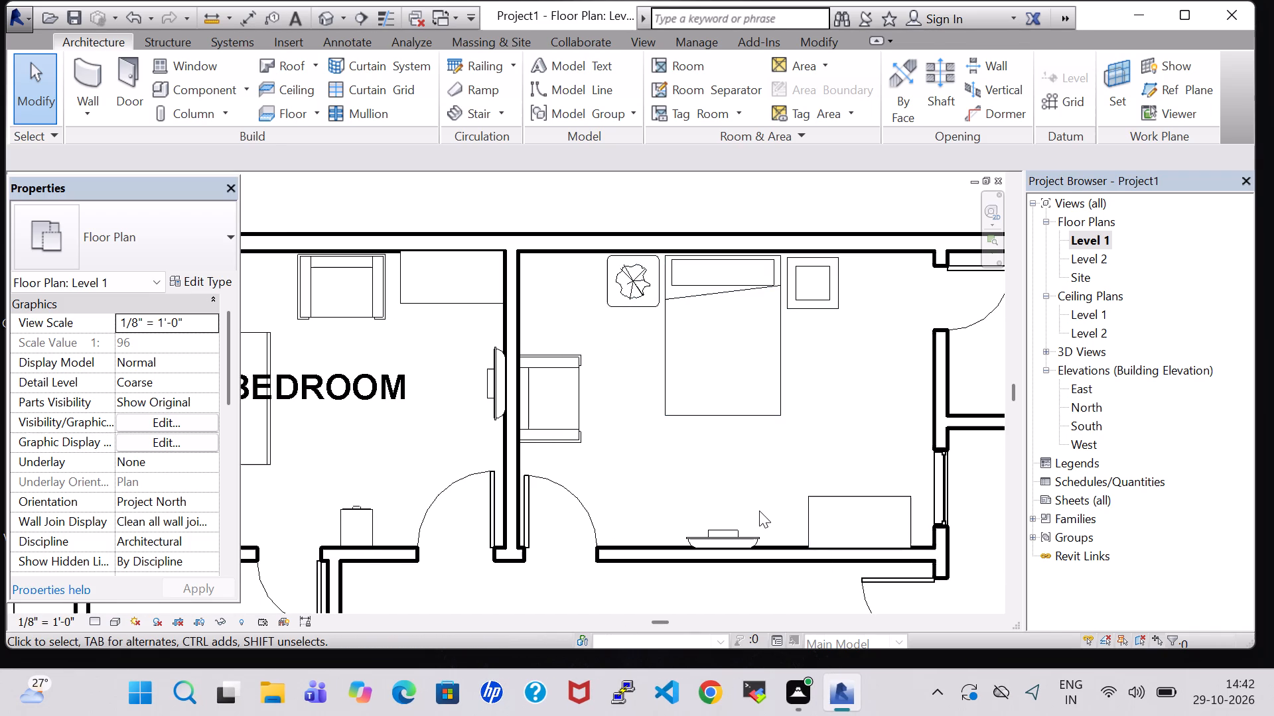
scroll(759, 510, "down", 2)
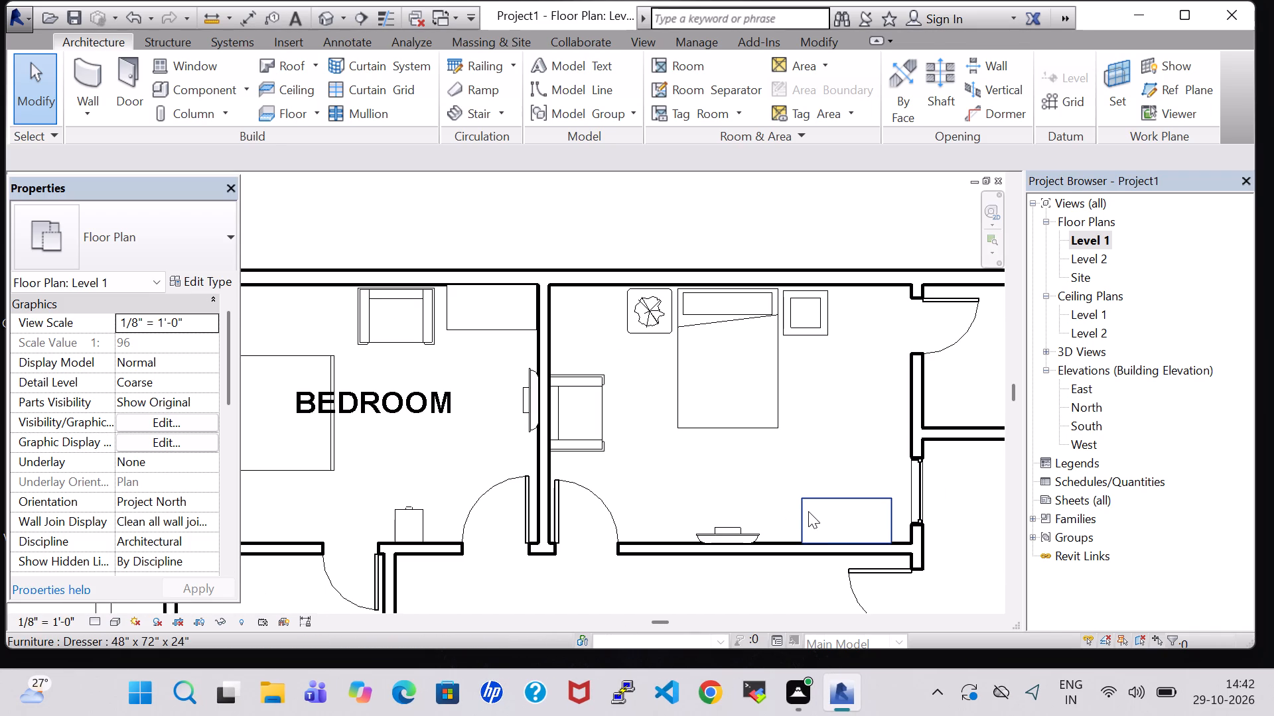
scroll(808, 511, "down", 1)
middle_click_drag(796, 480, 816, 412)
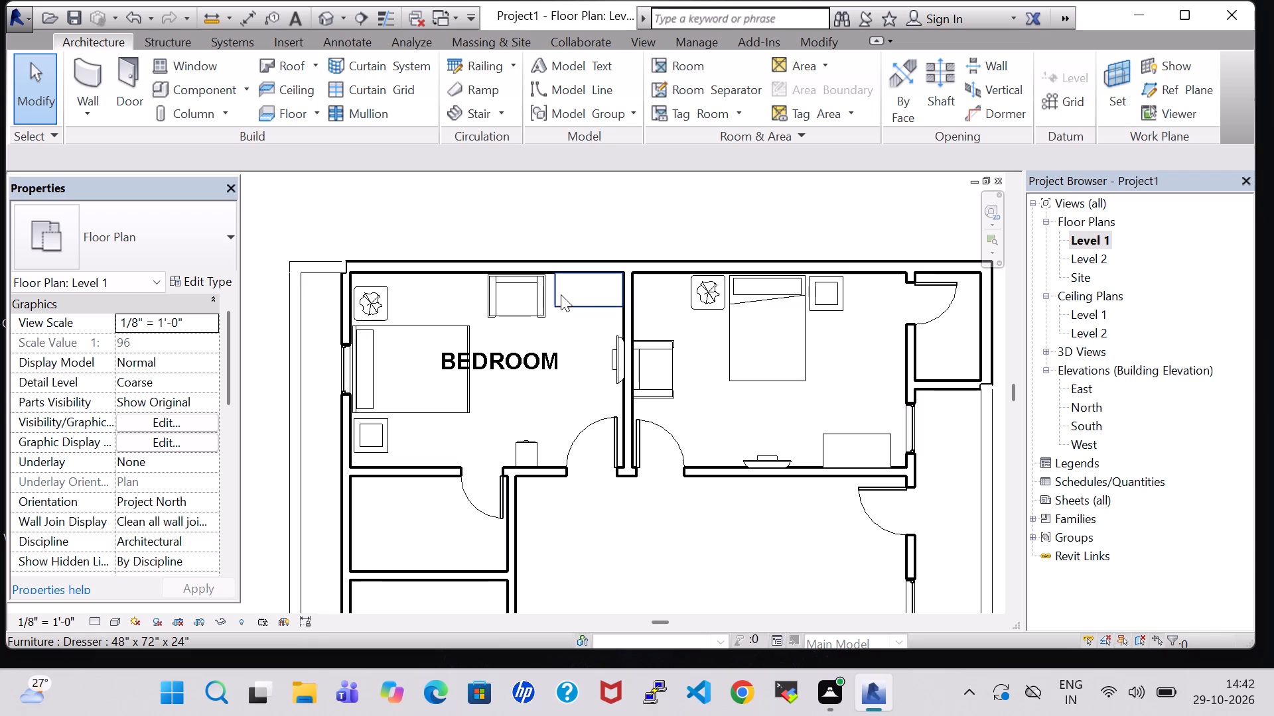
Switch to the 3D view and examine how the dresser, TV, bed and chair sit in the second bedroom.
left_click(324, 13)
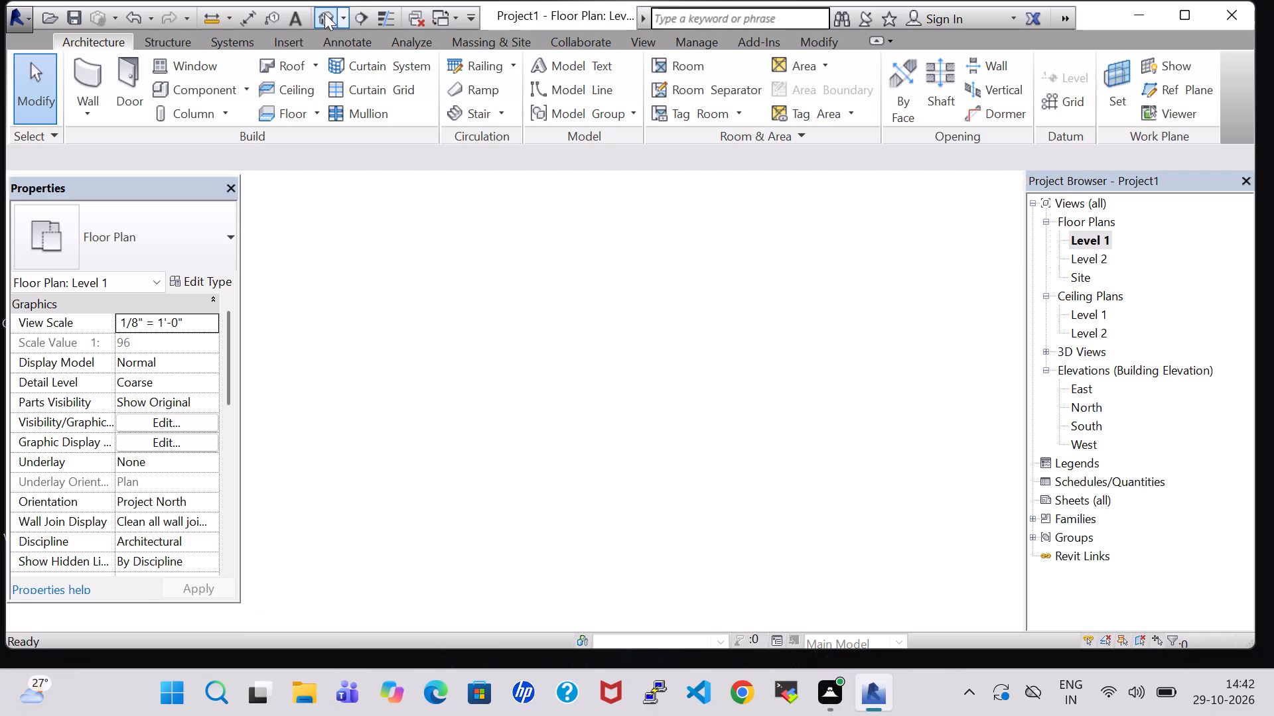
scroll(732, 286, "down", 3)
middle_click_drag(732, 286, 632, 296)
middle_click_drag(557, 529, 565, 324)
middle_click_drag(600, 410, 516, 343, "shift")
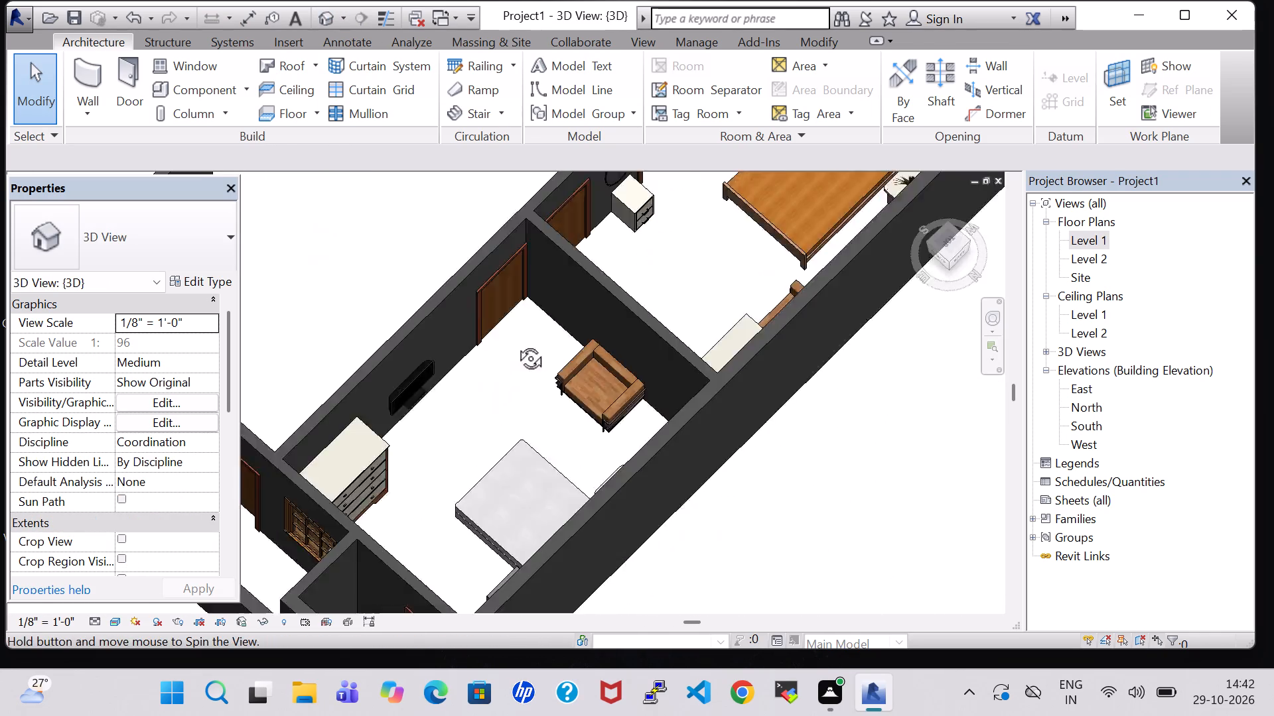
middle_click_drag(516, 343, 503, 329, "shift")
middle_click_drag(346, 441, 561, 375)
middle_click_drag(544, 389, 414, 284, "shift")
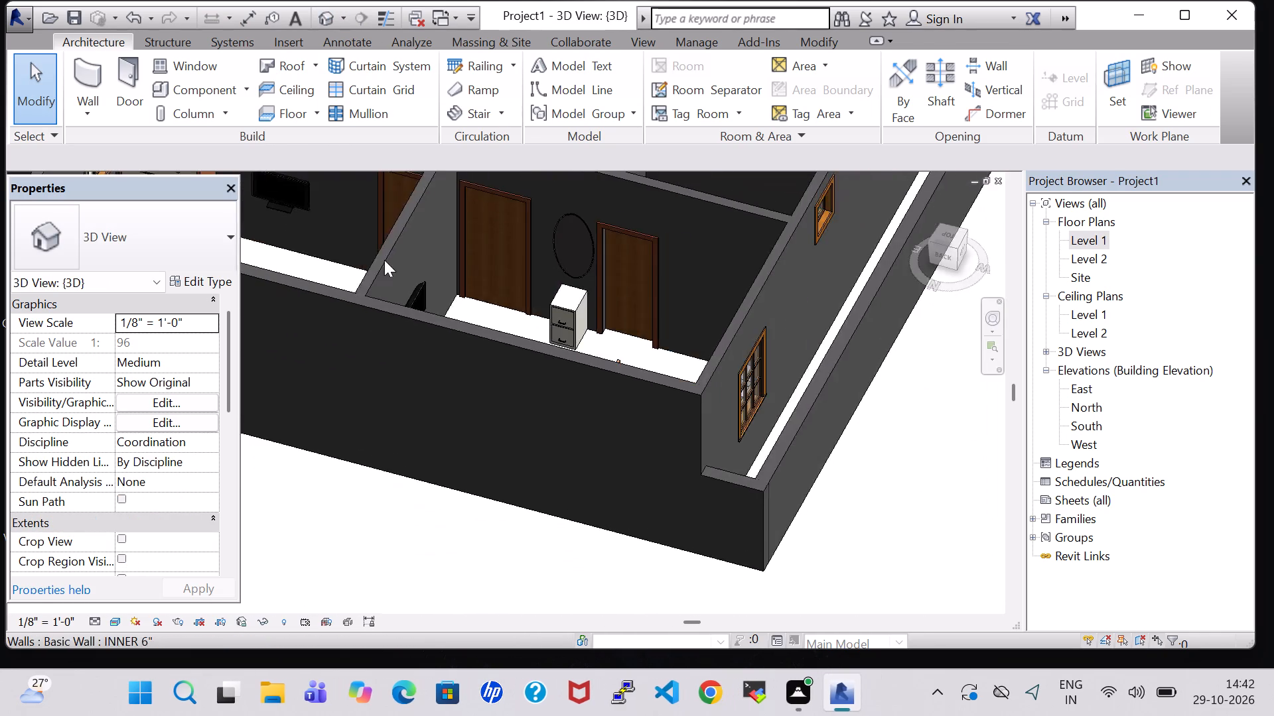
middle_click_drag(389, 260, 784, 449)
middle_click(653, 385)
scroll(653, 385, "up", 1)
middle_click_drag(655, 385, 657, 385)
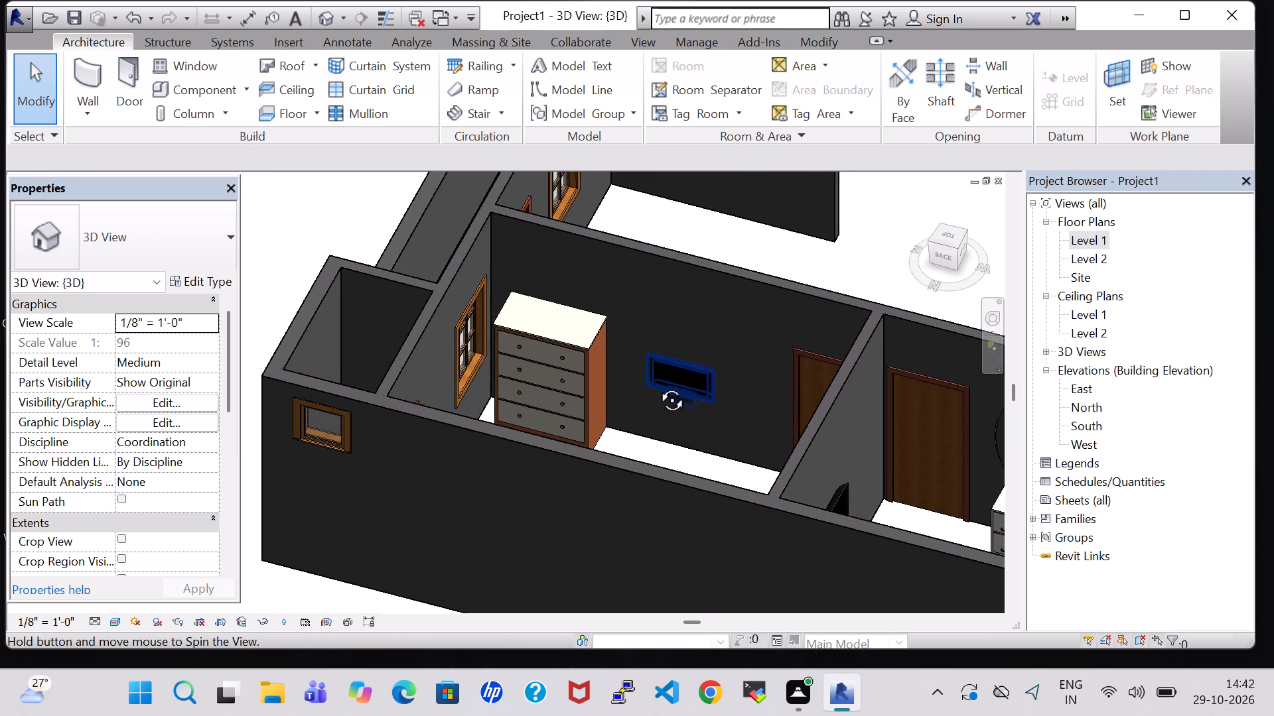
middle_click_drag(657, 385, 683, 390)
scroll(694, 367, "down", 3)
middle_click_drag(694, 367, 691, 472, "shift")
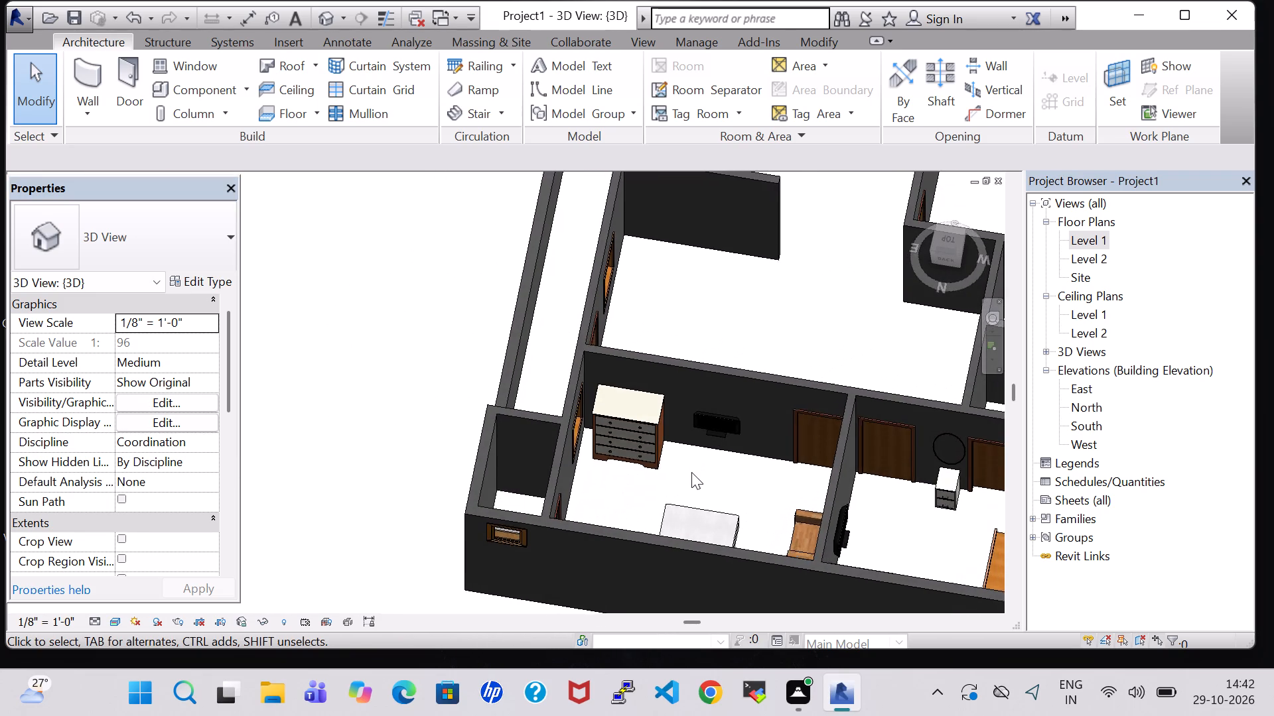
scroll(691, 472, "up", 5)
middle_click_drag(691, 472, 678, 537, "shift")
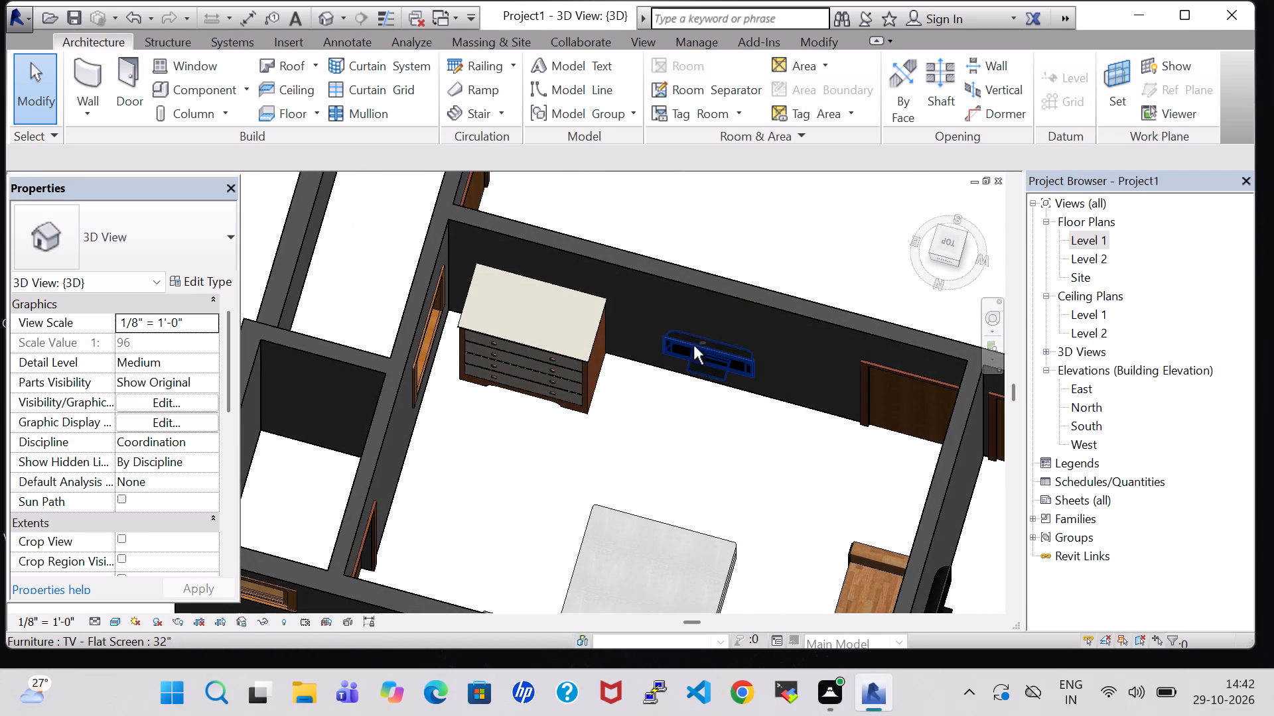
scroll(705, 359, "down", 4)
middle_click_drag(719, 426, 727, 272, "shift")
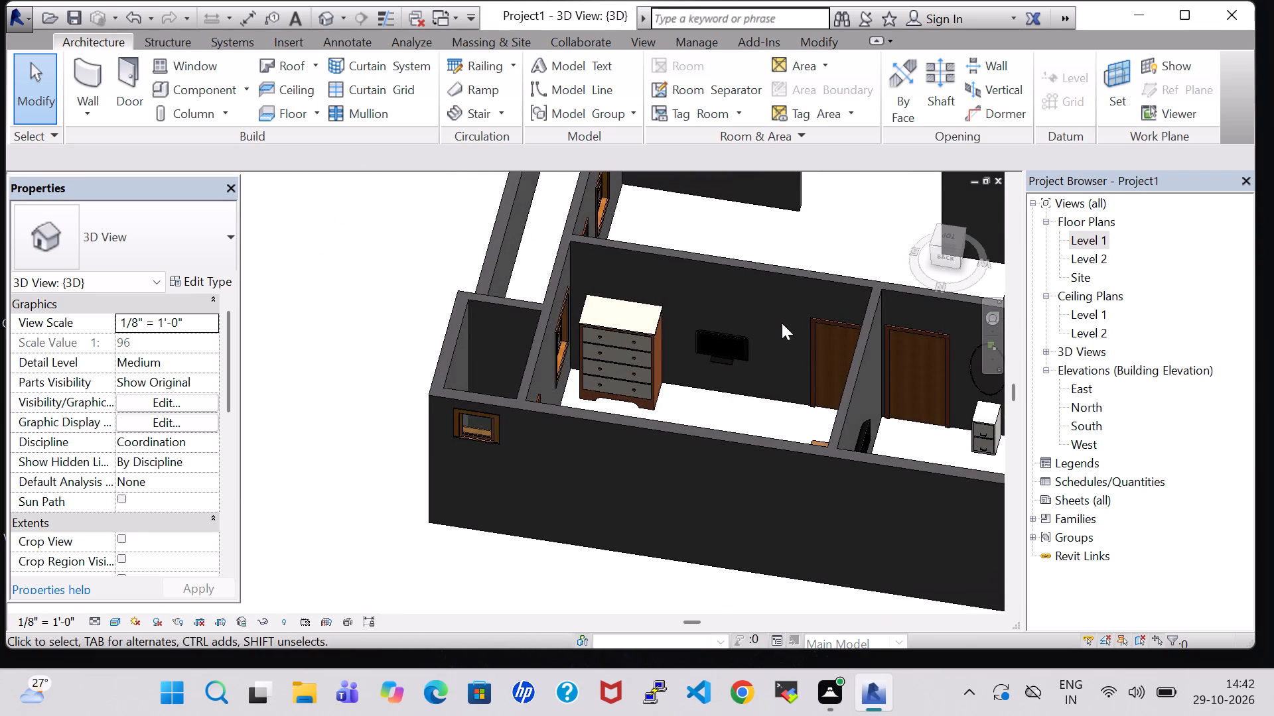
Examine the first bedroom's furniture and the adjoining small rooms' walls, doors and windows in the 3D view.
middle_click_drag(782, 325, 479, 331)
middle_click_drag(691, 361, 677, 560)
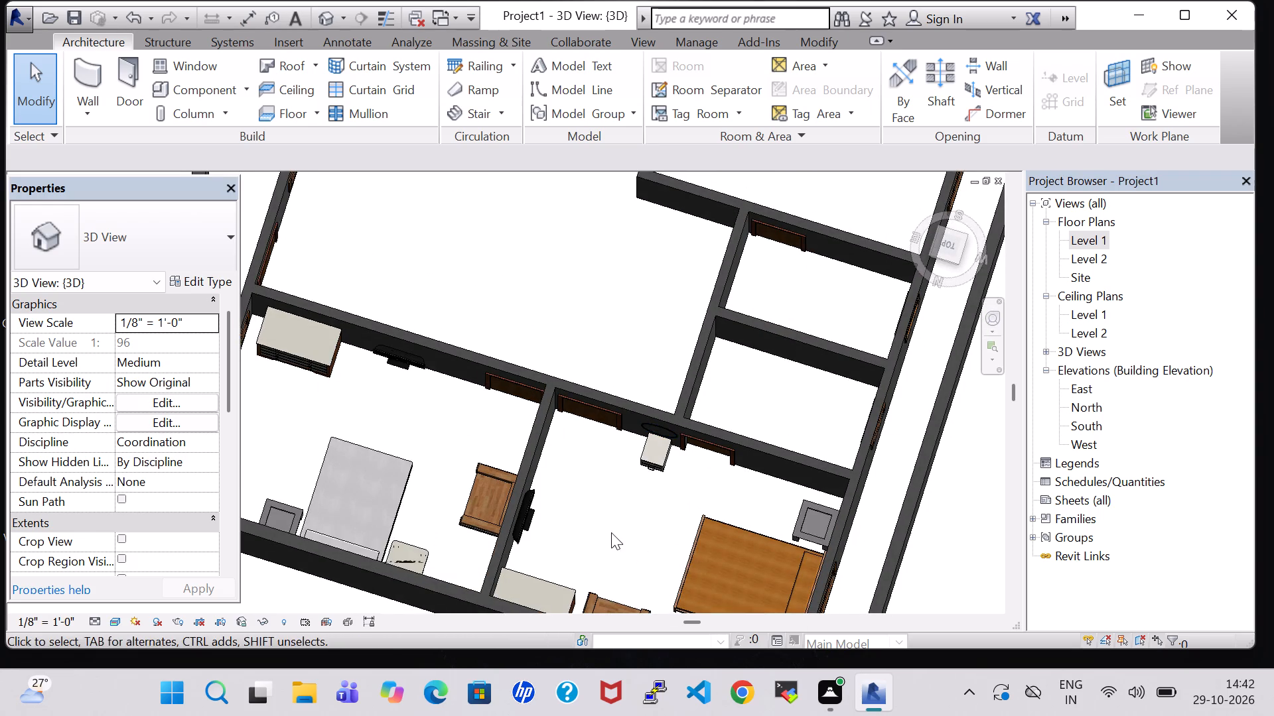
middle_click_drag(611, 532, 672, 322)
scroll(672, 322, "up", 1)
middle_click_drag(672, 322, 630, 529)
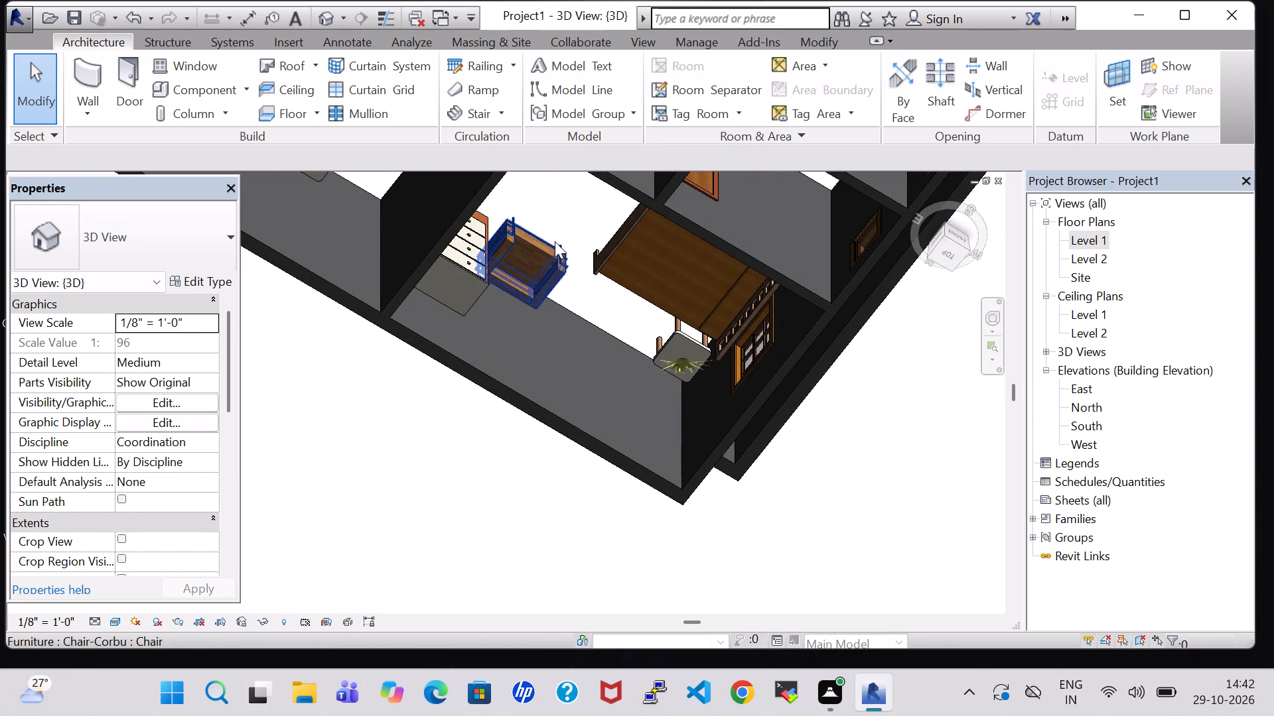
middle_click_drag(555, 241, 604, 405)
middle_click_drag(607, 392, 453, 153)
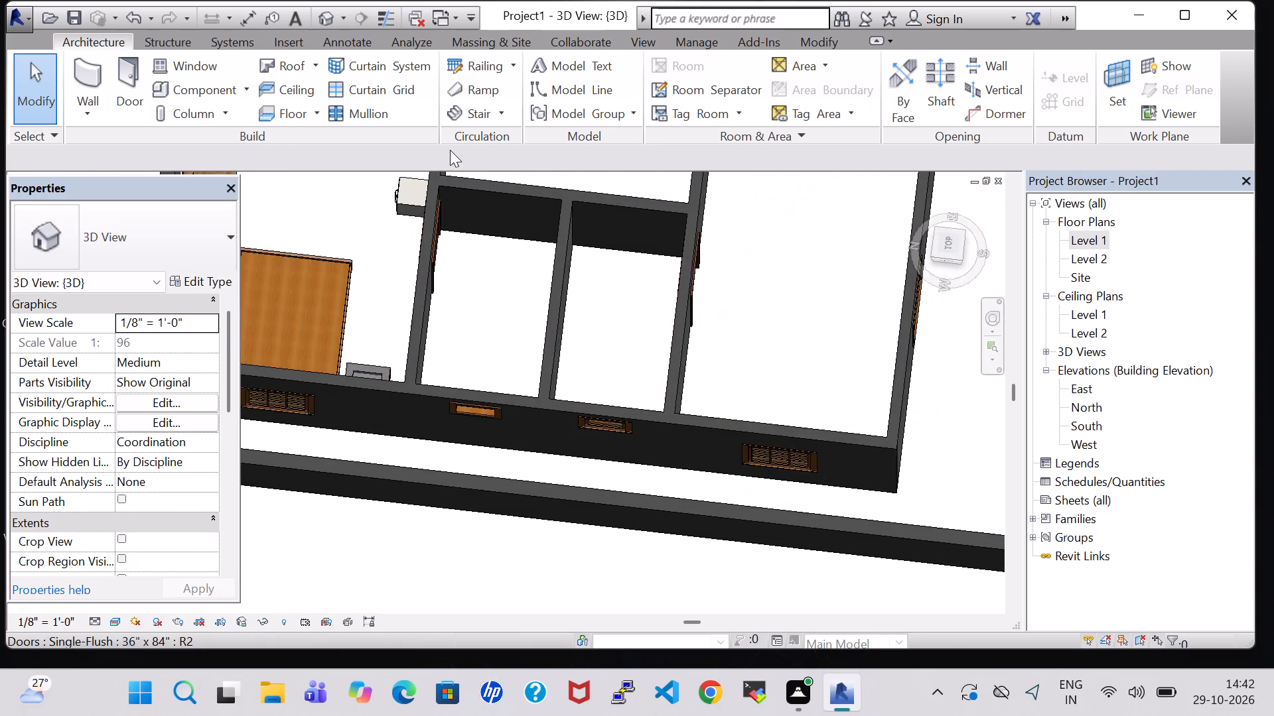
middle_click_drag(494, 192, 672, 513)
middle_click_drag(495, 466, 459, 363, "shift")
middle_click_drag(451, 313, 473, 328)
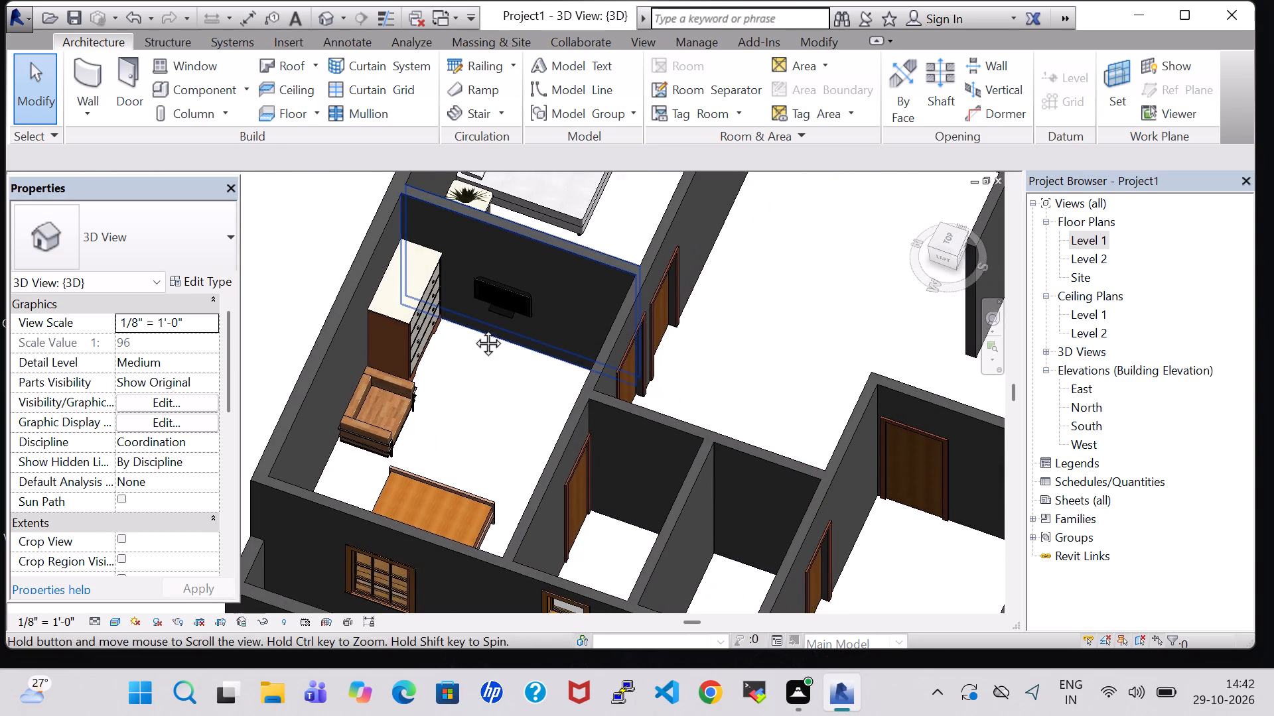
middle_click_drag(473, 328, 514, 380)
middle_click_drag(517, 447, 430, 391, "shift")
middle_click_drag(551, 209, 562, 255)
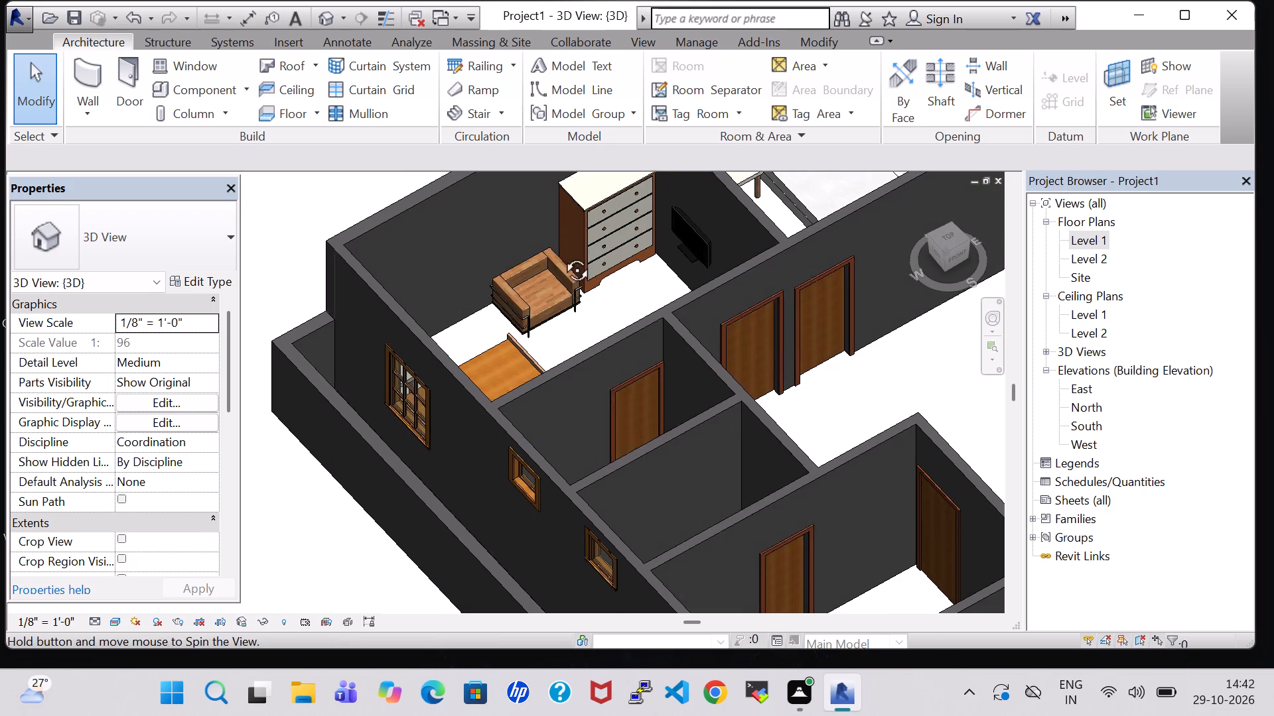
middle_click_drag(562, 255, 564, 266)
middle_click_drag(623, 270, 547, 283)
middle_click_drag(567, 276, 521, 276, "shift")
middle_click_drag(586, 223, 519, 375)
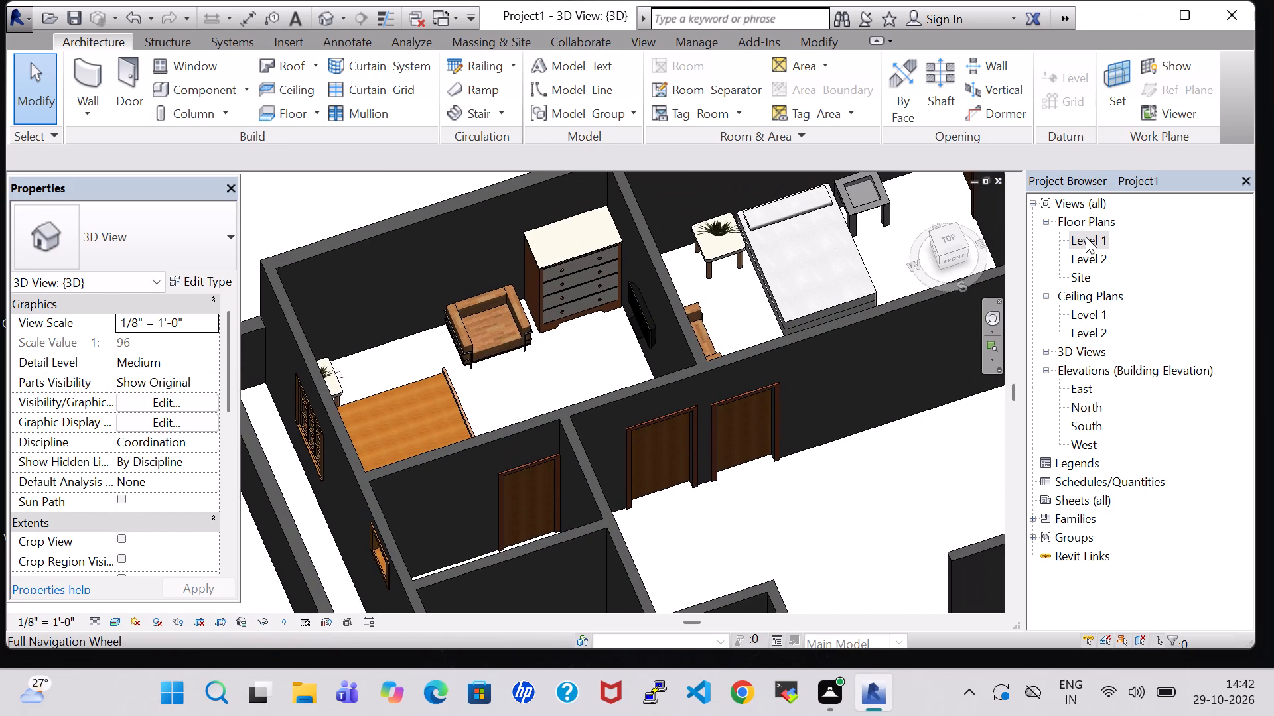
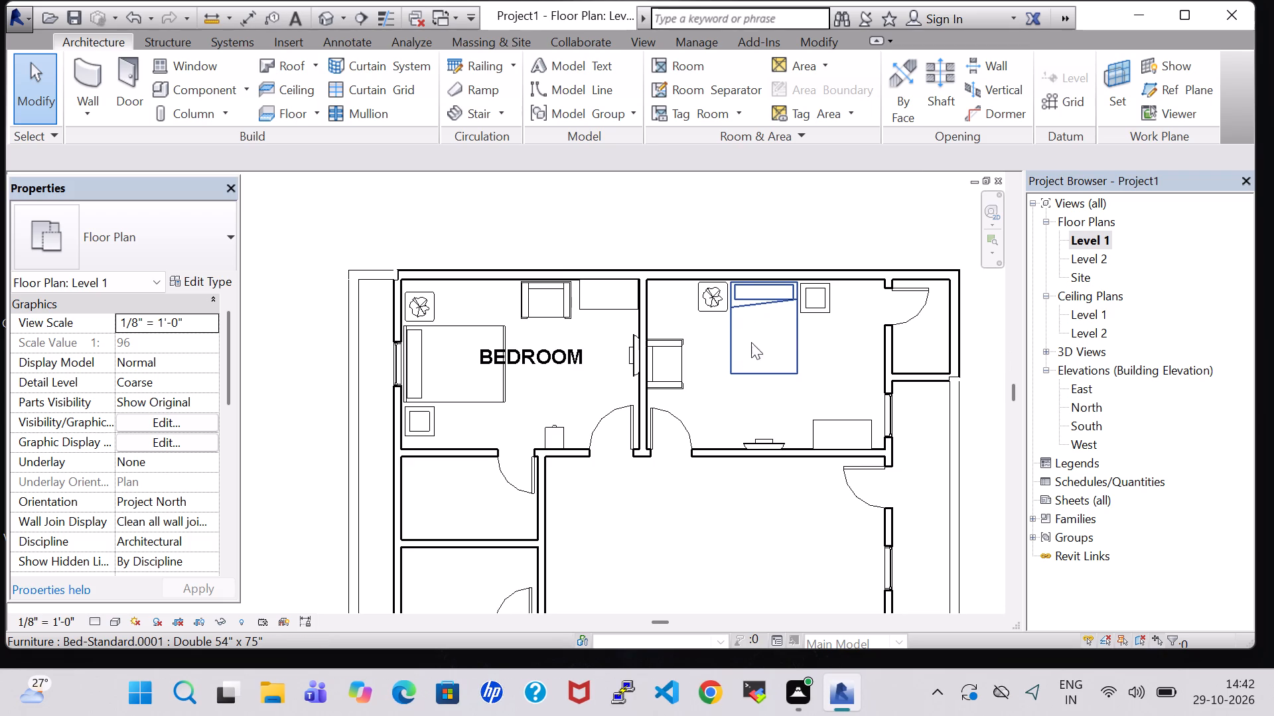
Compare the first bedroom's furniture layout in the Level 1 floor plan with the 3D view, returning to the plan.
left_click(748, 552)
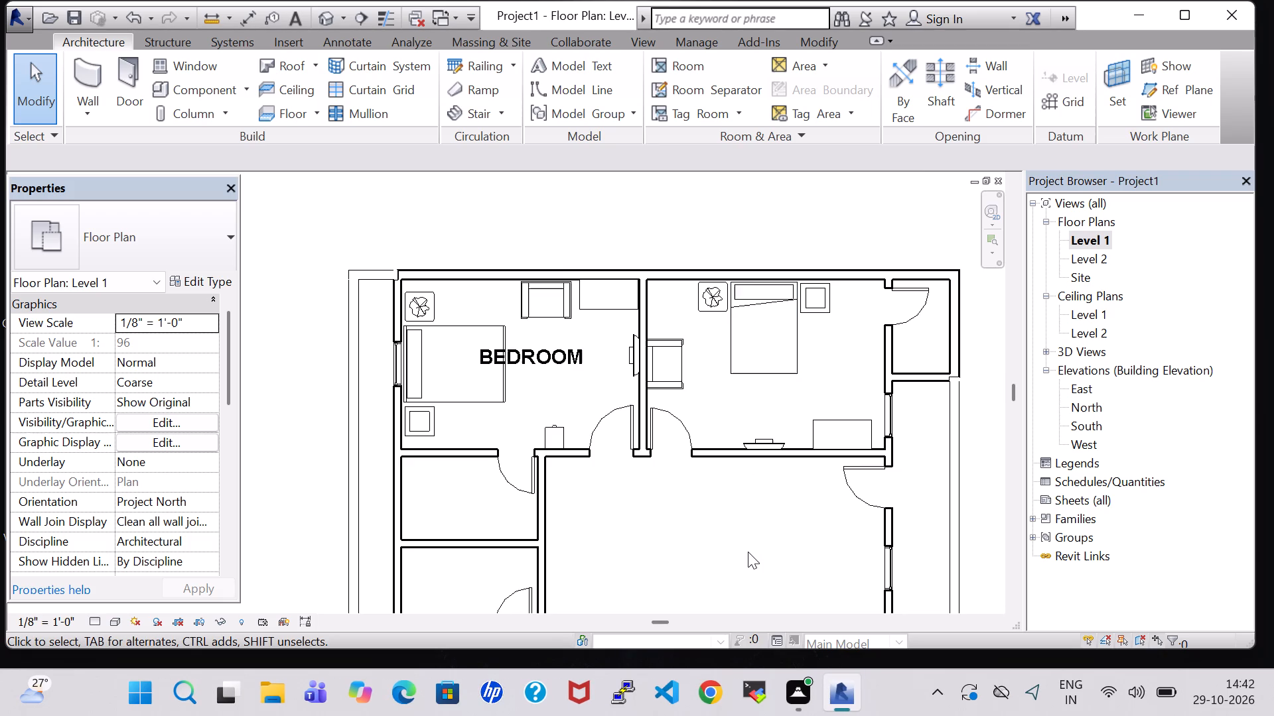
scroll(483, 310, "up", 2)
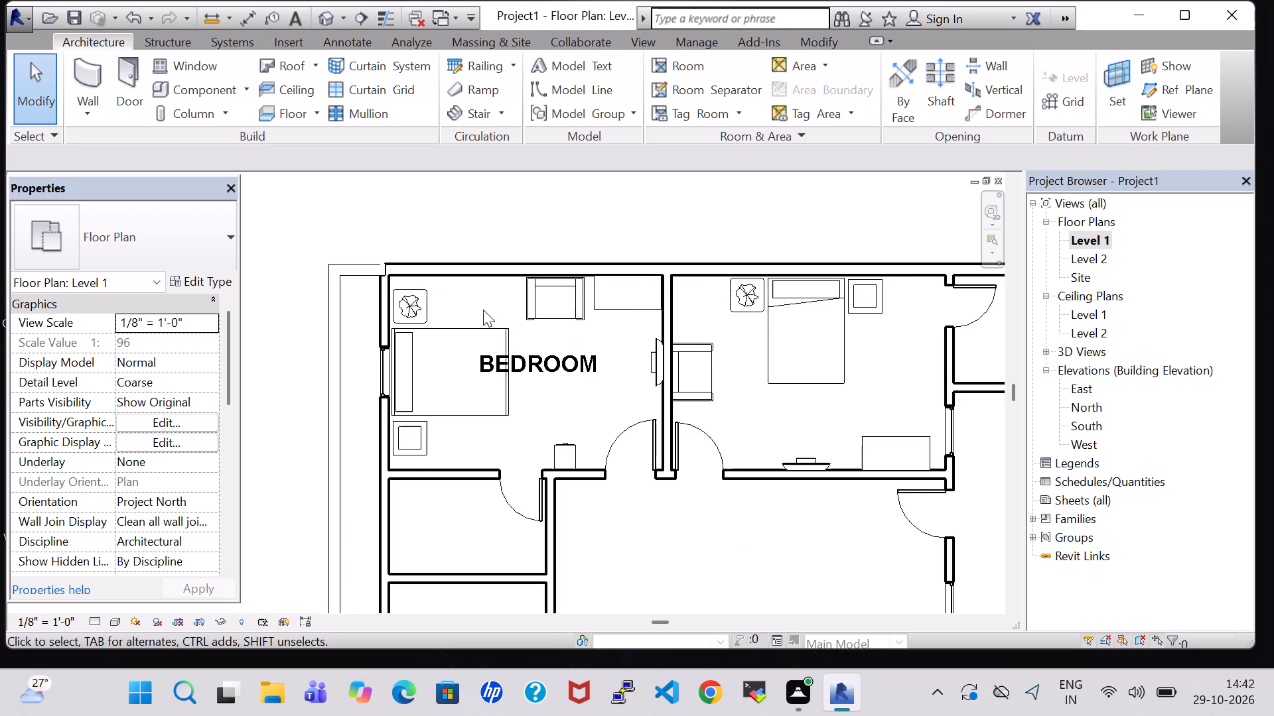
scroll(483, 310, "up", 2)
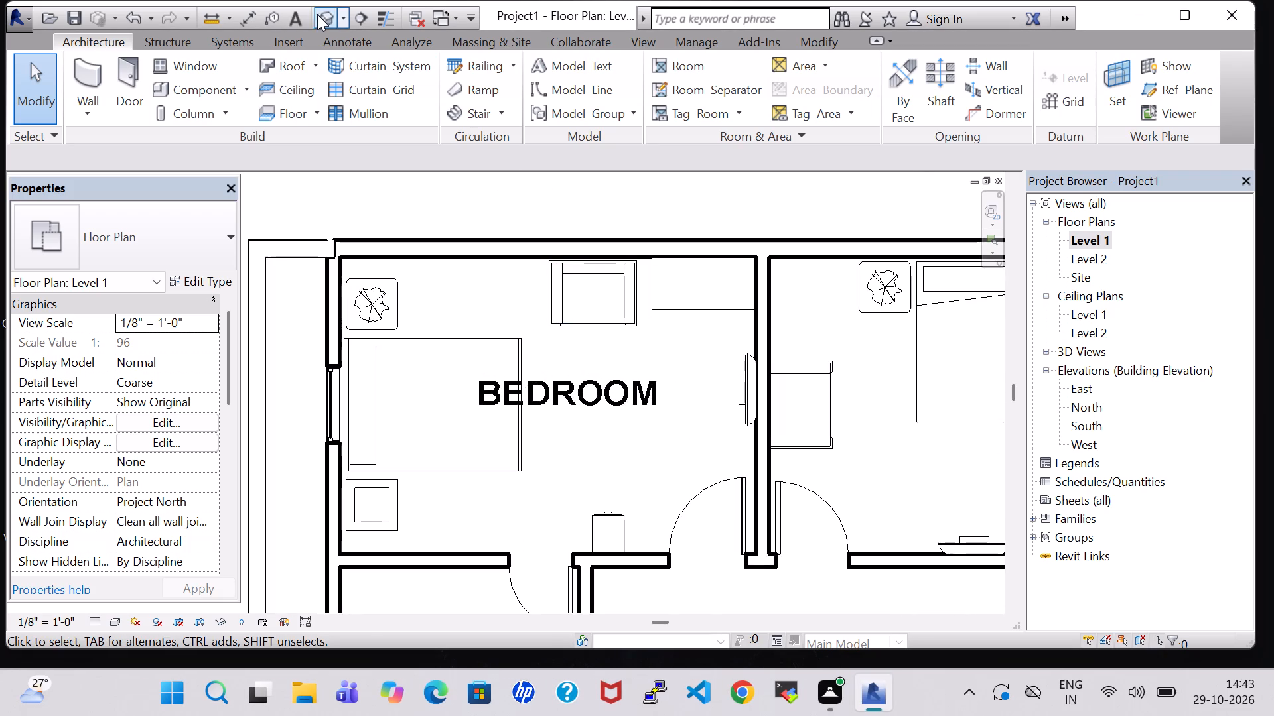
left_click(318, 14)
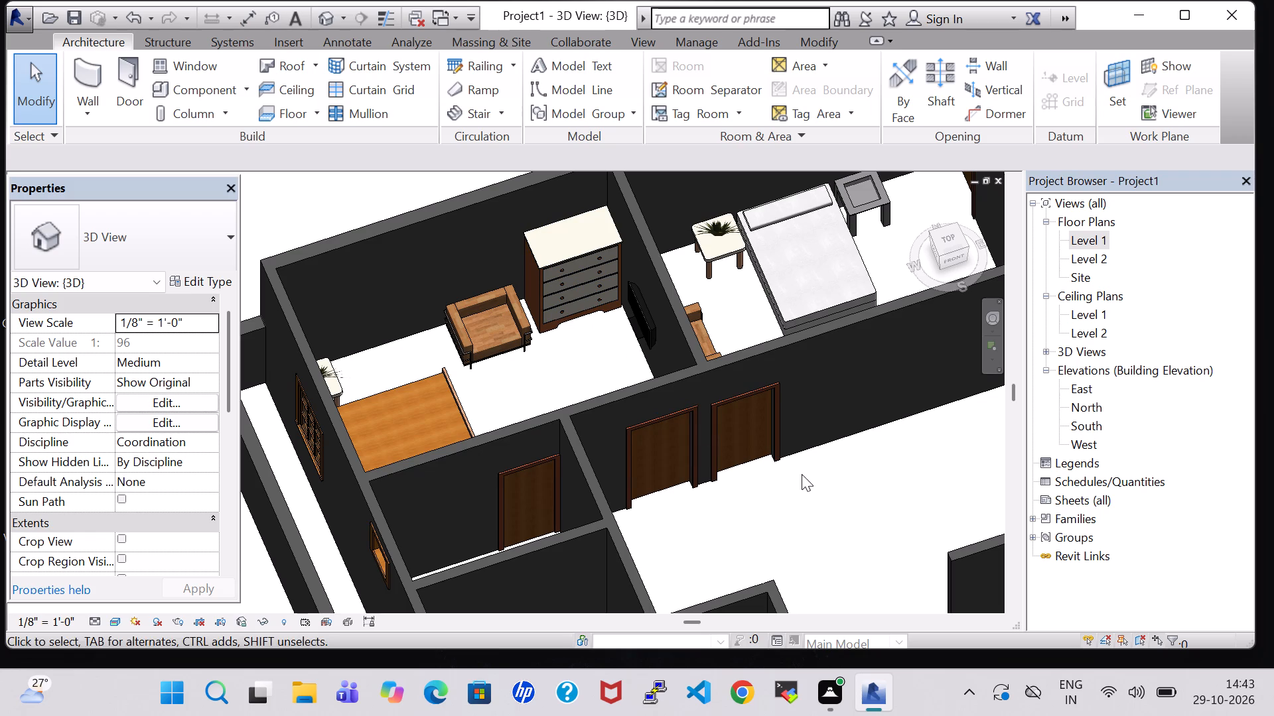
left_click(802, 474)
double_click(1091, 241)
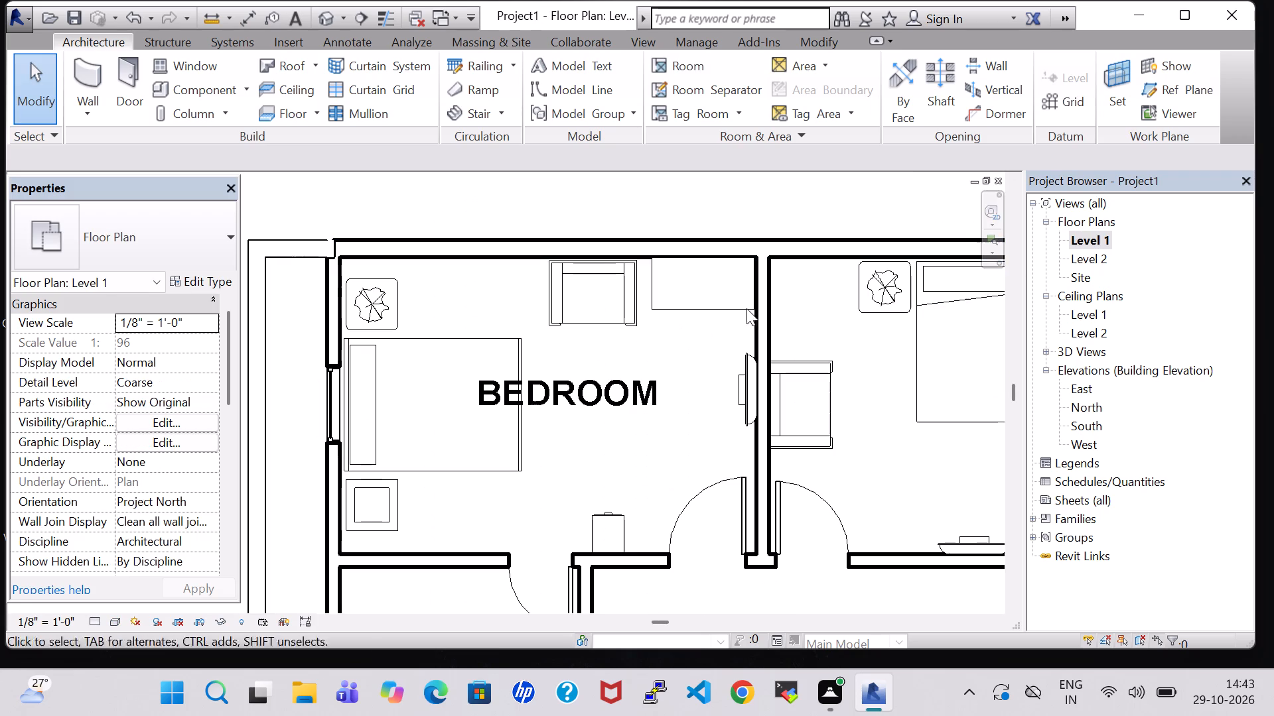
scroll(677, 328, "down", 1)
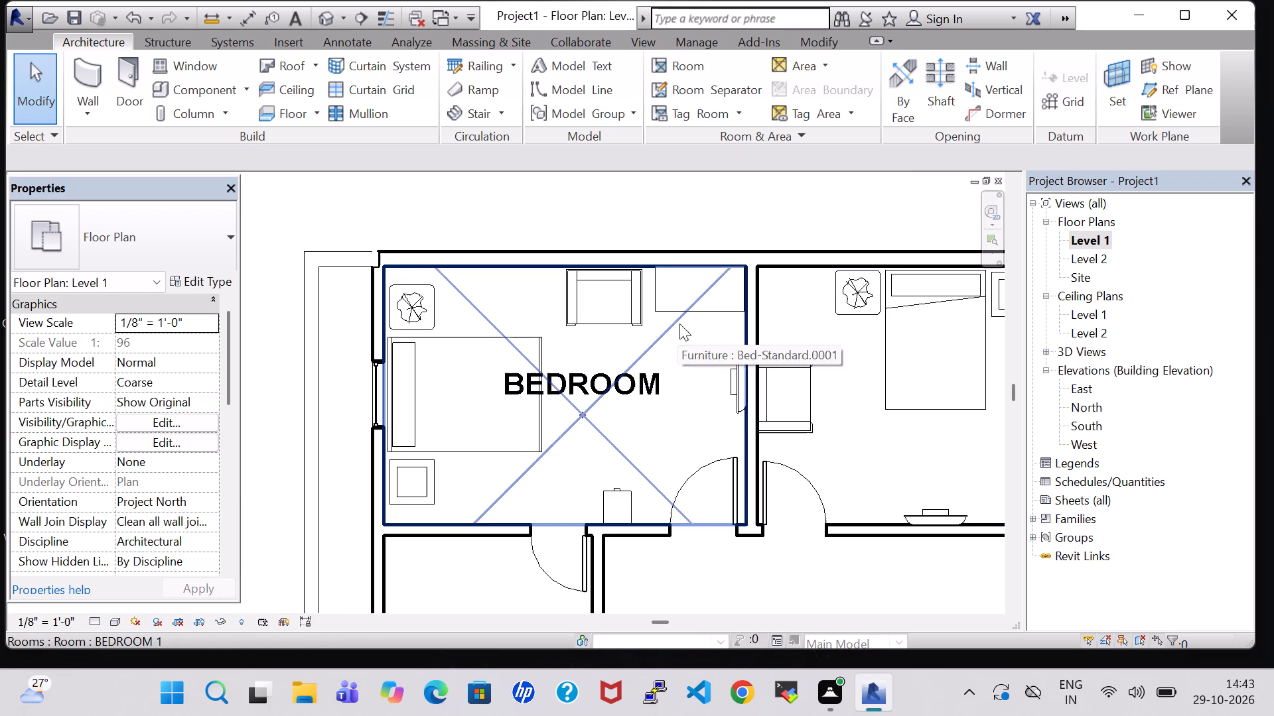
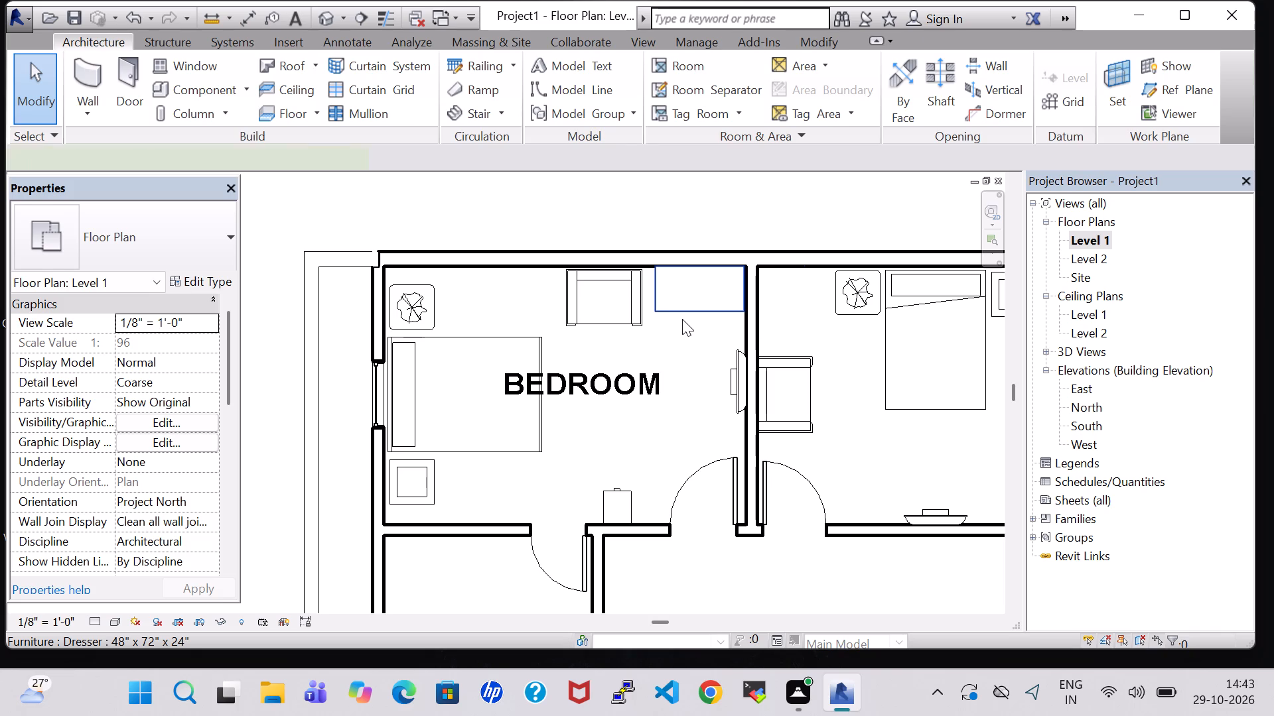
Nudge the dresser in the first bedroom slightly away from the top wall and the shared wall, toward the armchair.
key("Down")
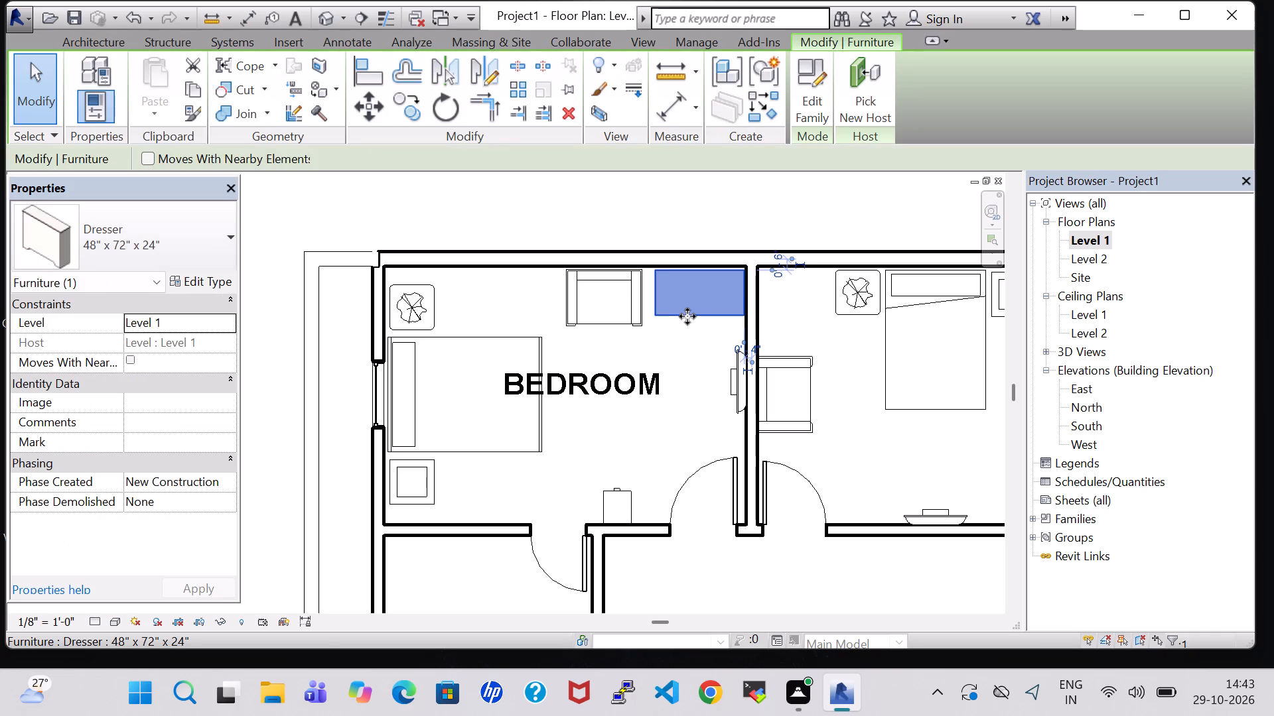
key("Left")
left_click(694, 358)
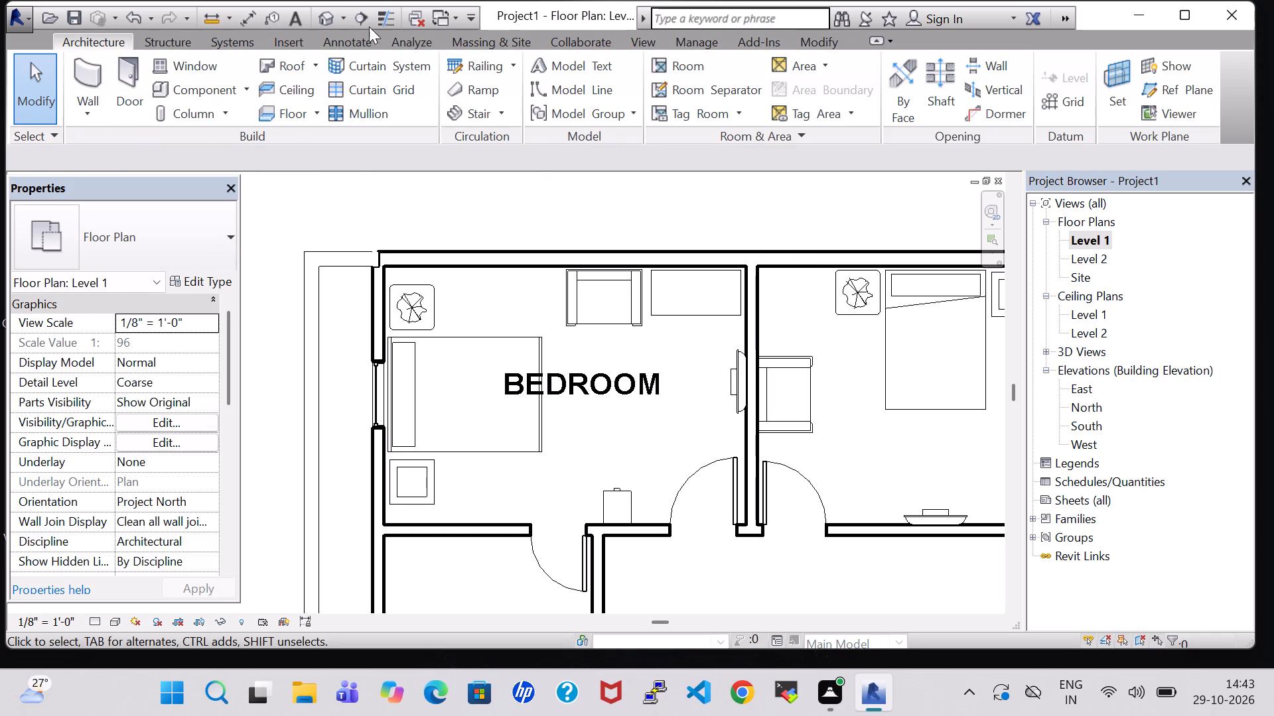
Check the dresser's placement in the first bedroom from several angles in the 3D view, returning to the Level 1 floor plan.
left_click(320, 11)
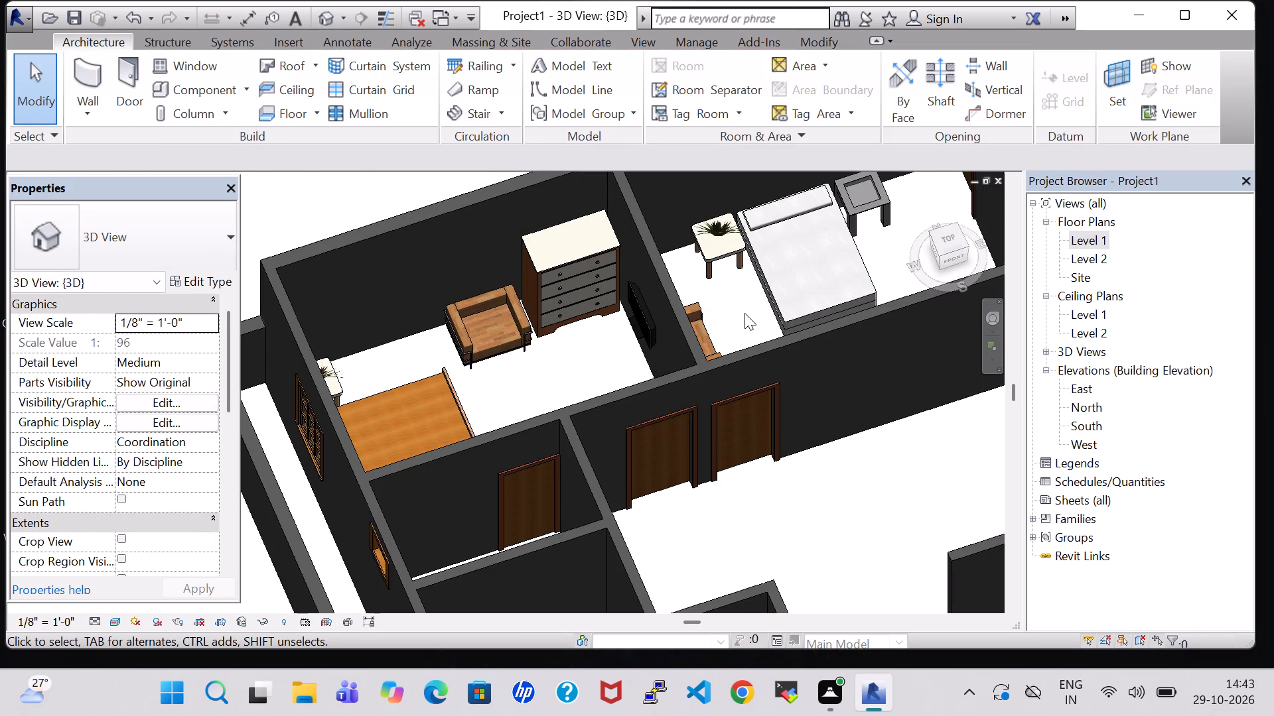
middle_click_drag(744, 313, 703, 237, "shift")
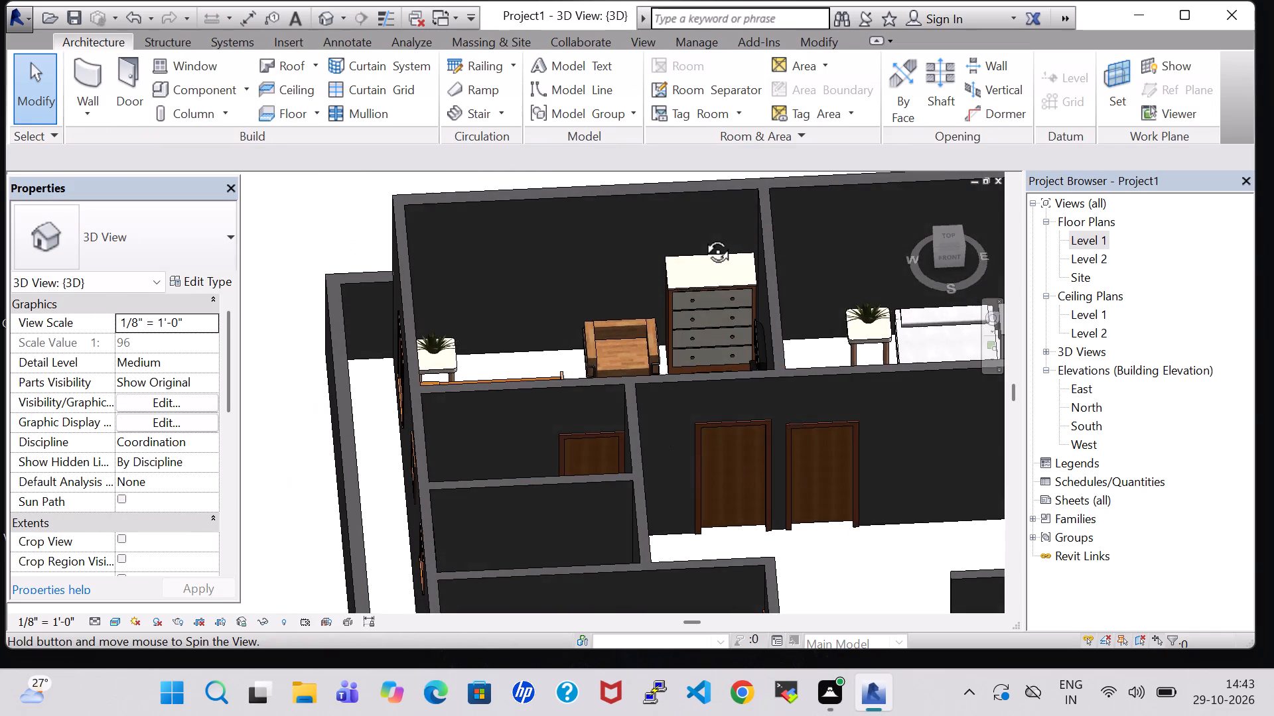
middle_click_drag(703, 237, 691, 355, "shift")
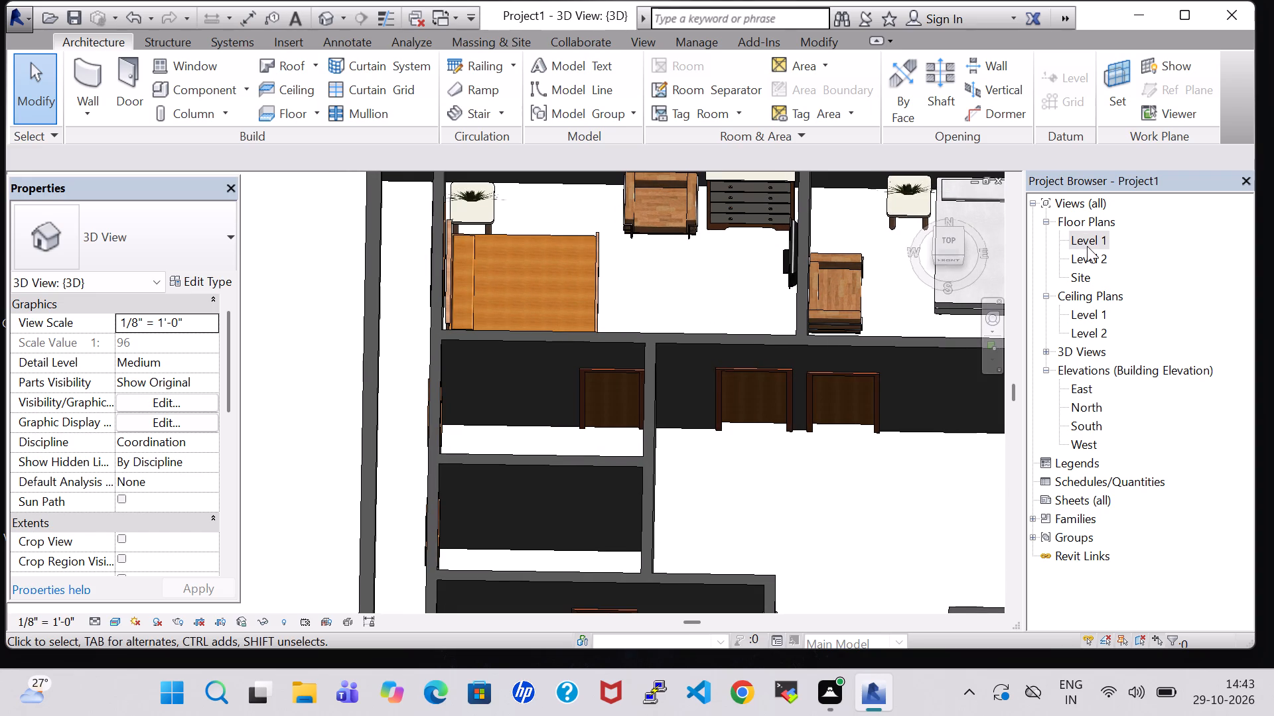
double_click(1086, 244)
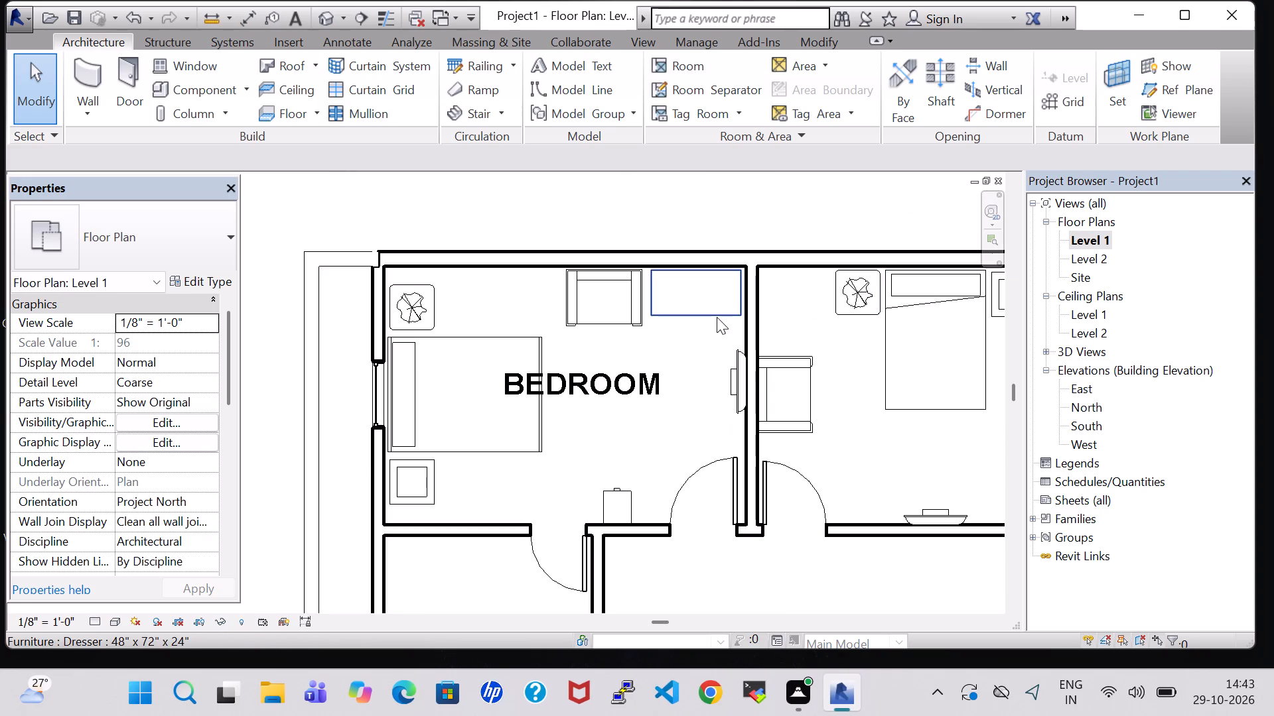
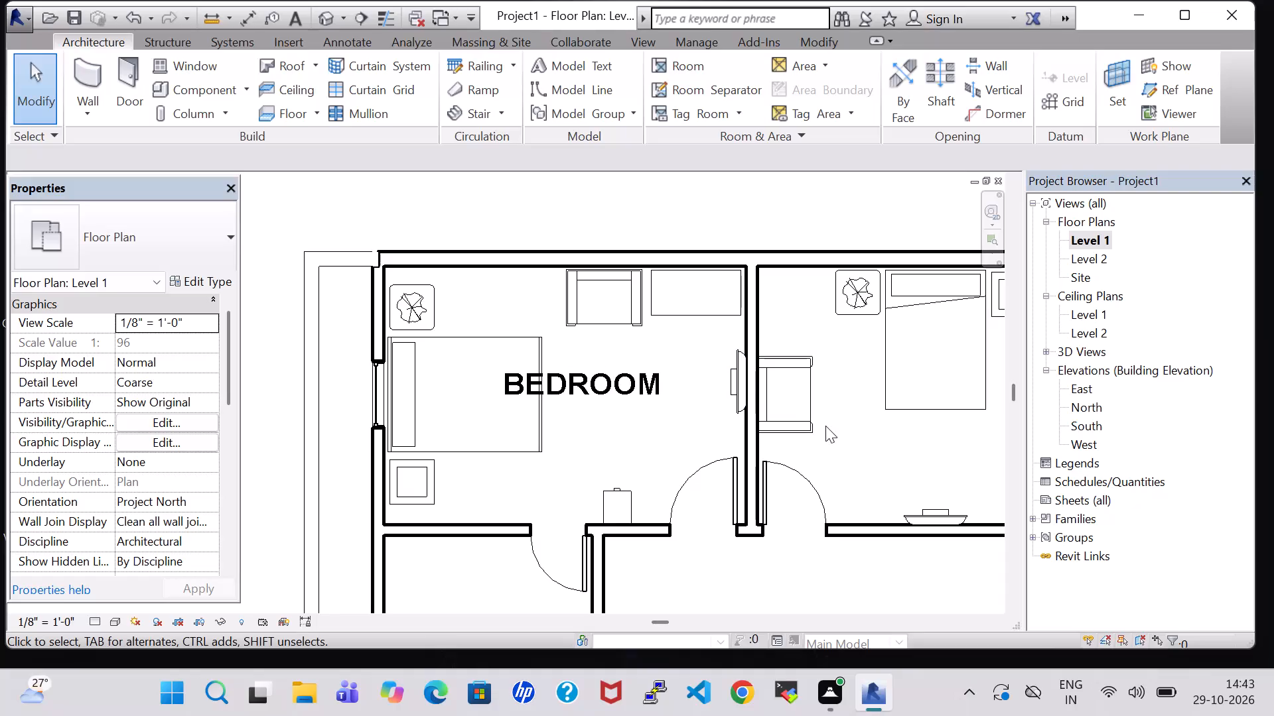
Place another 24" x 48" Mirror-Ellipse on the second bedroom's lower wall, between the door and the TV.
scroll(825, 426, "down", 4)
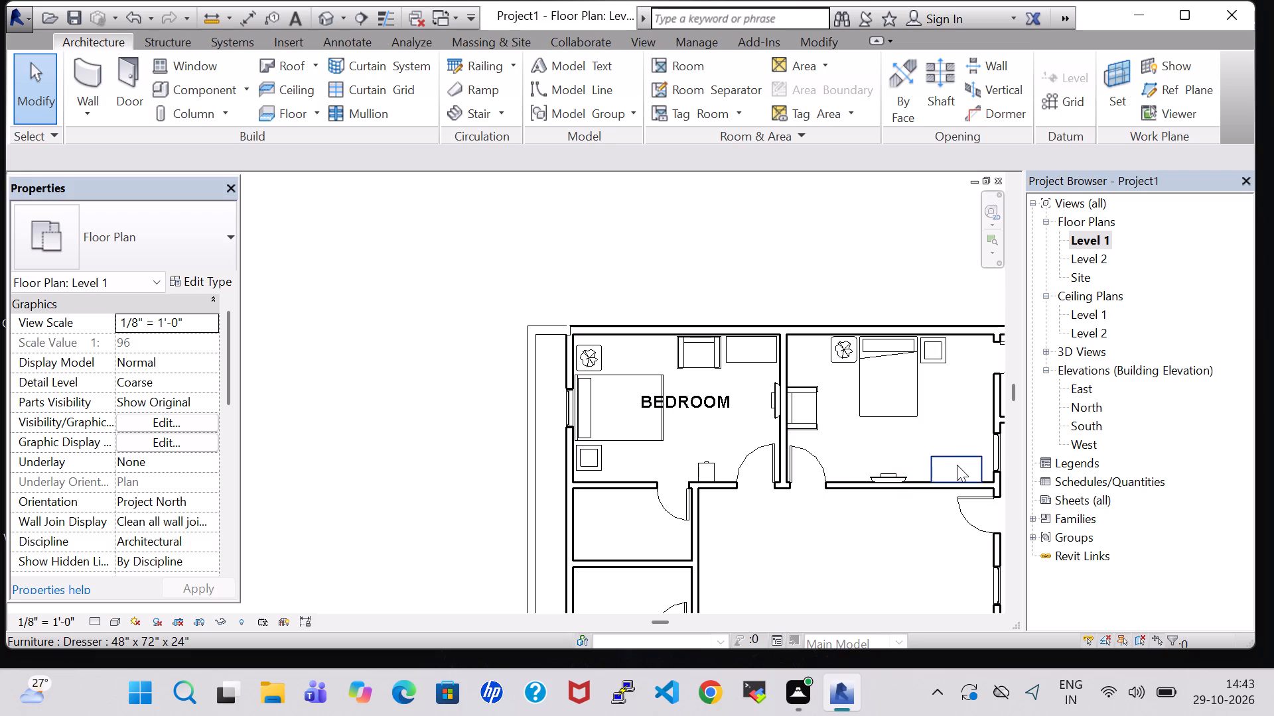
scroll(720, 461, "up", 7)
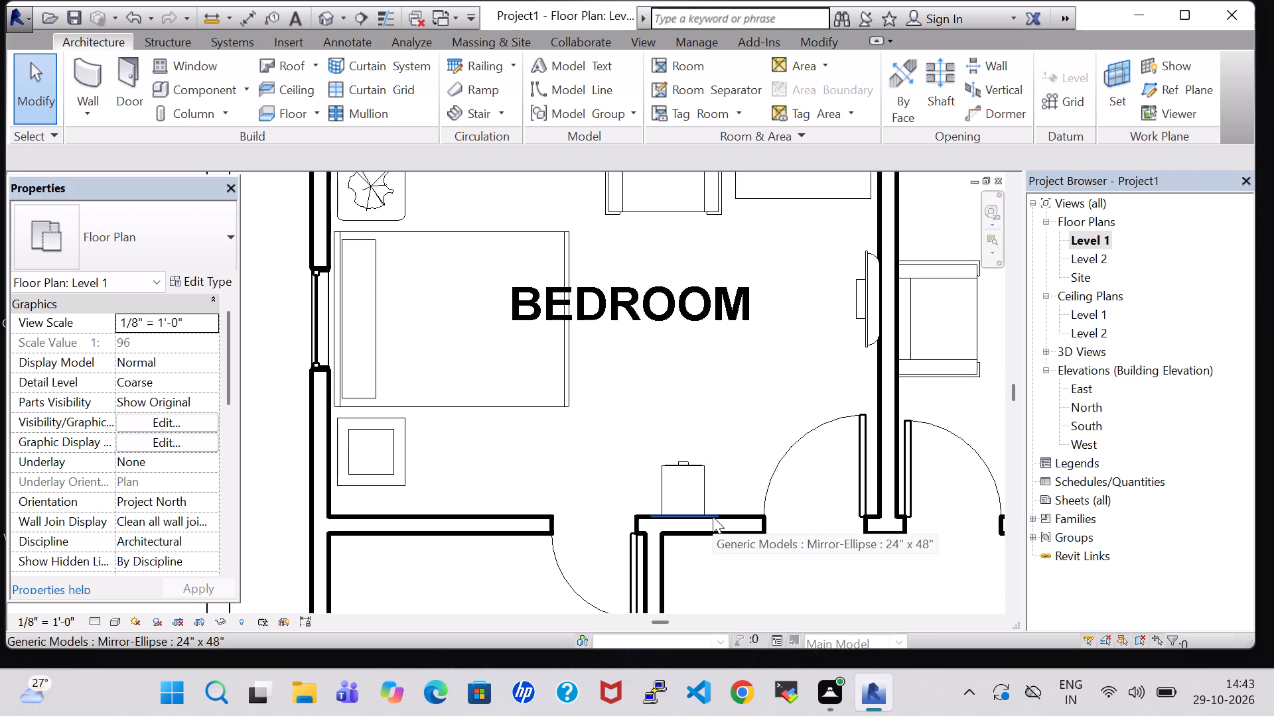
left_click(712, 515)
scroll(712, 515, "up", 1)
right_click(712, 515)
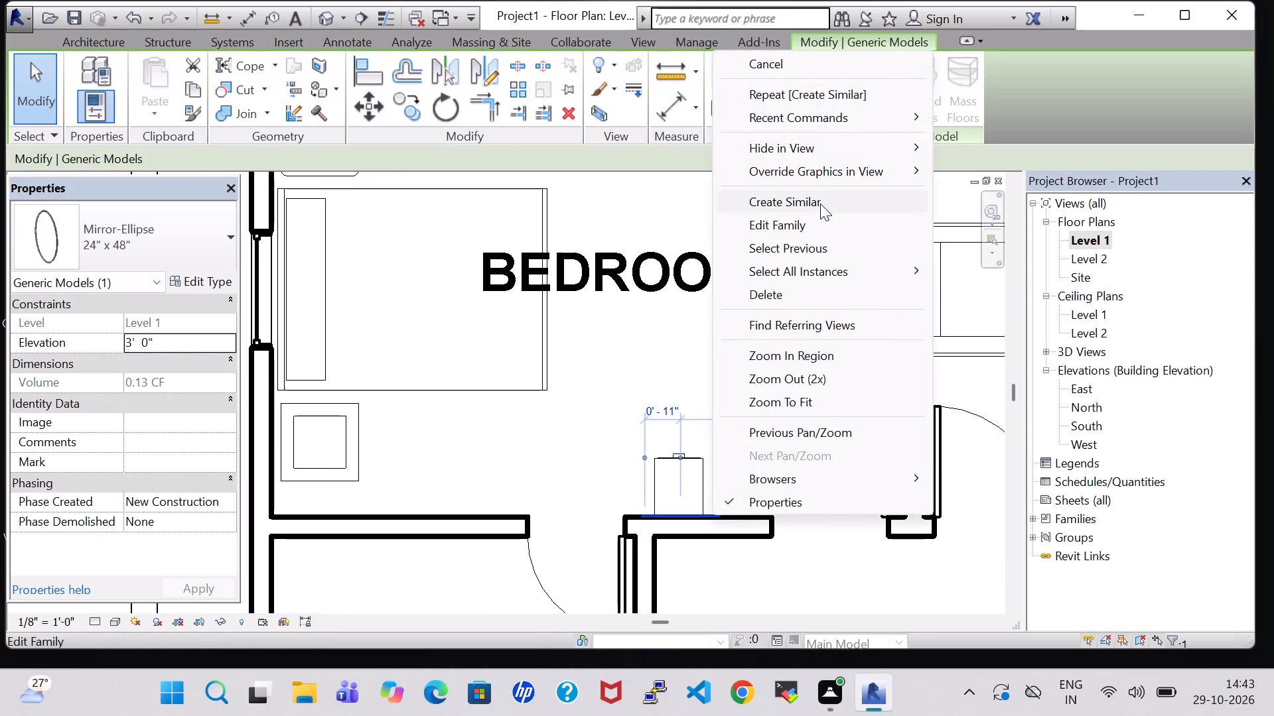
left_click(820, 204)
scroll(950, 360, "down", 1)
middle_click_drag(950, 360, 571, 371)
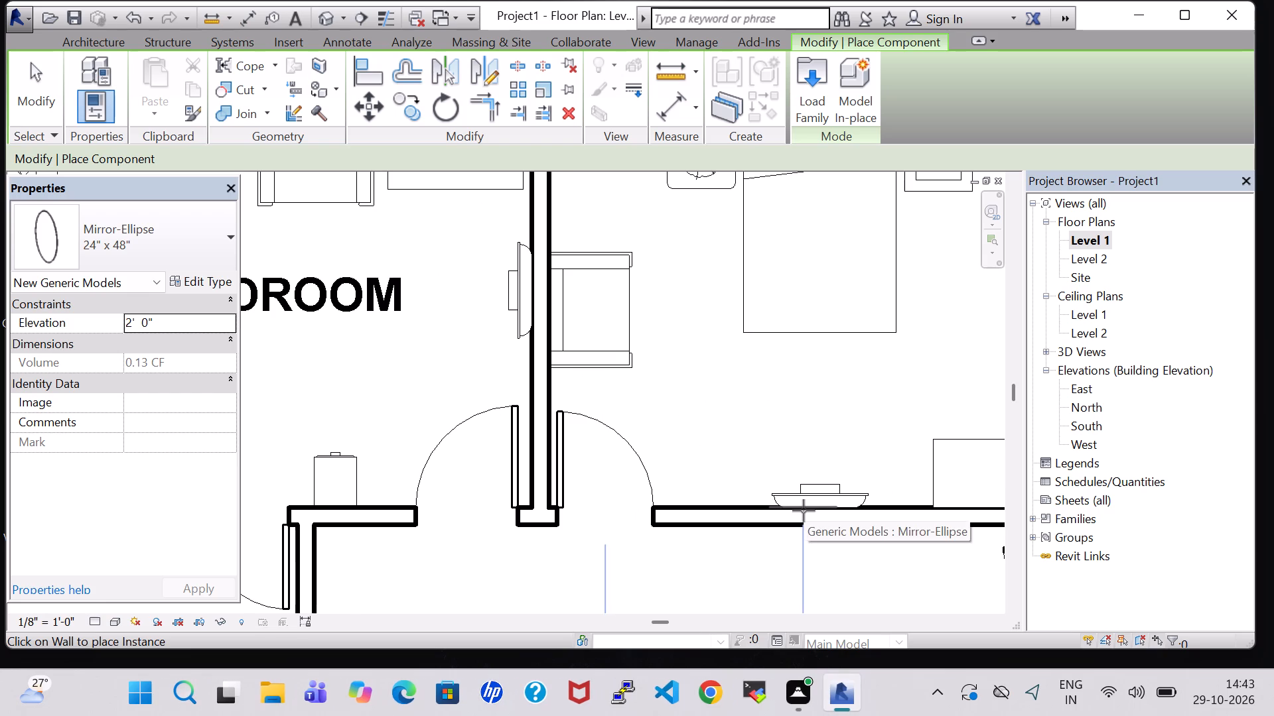
scroll(816, 514, "up", 8)
scroll(816, 514, "down", 2)
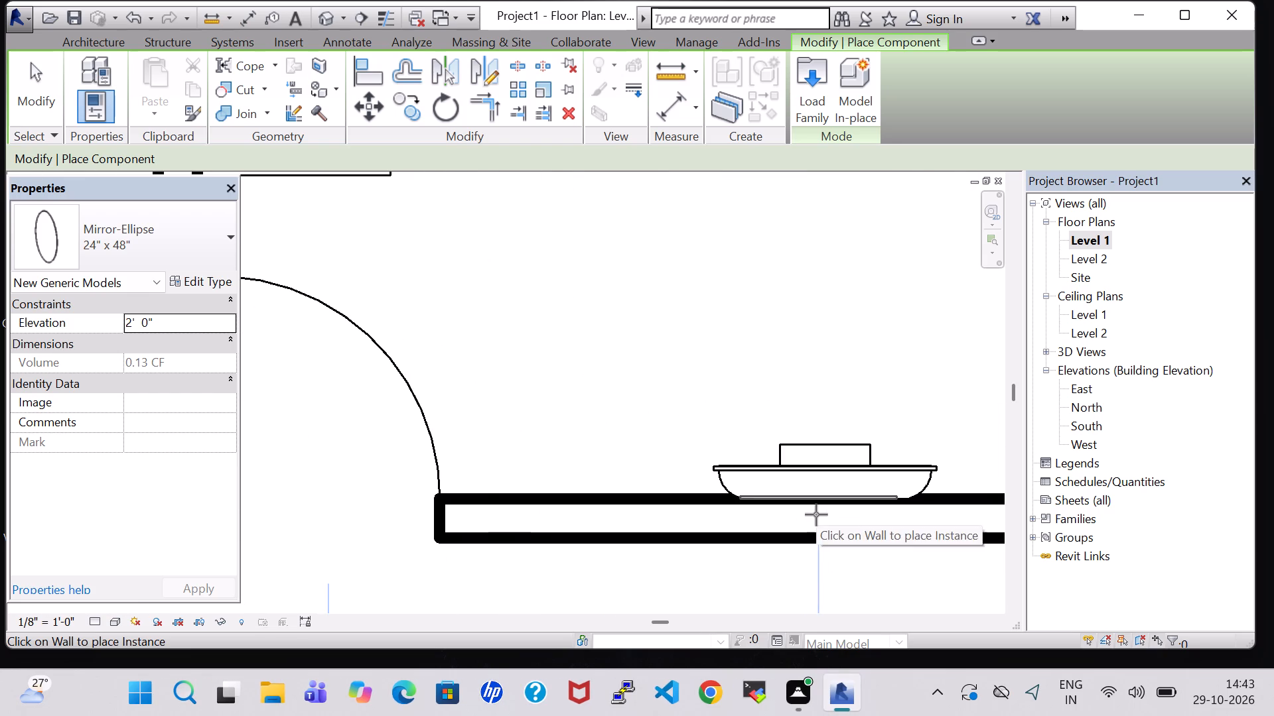
scroll(816, 514, "down", 8)
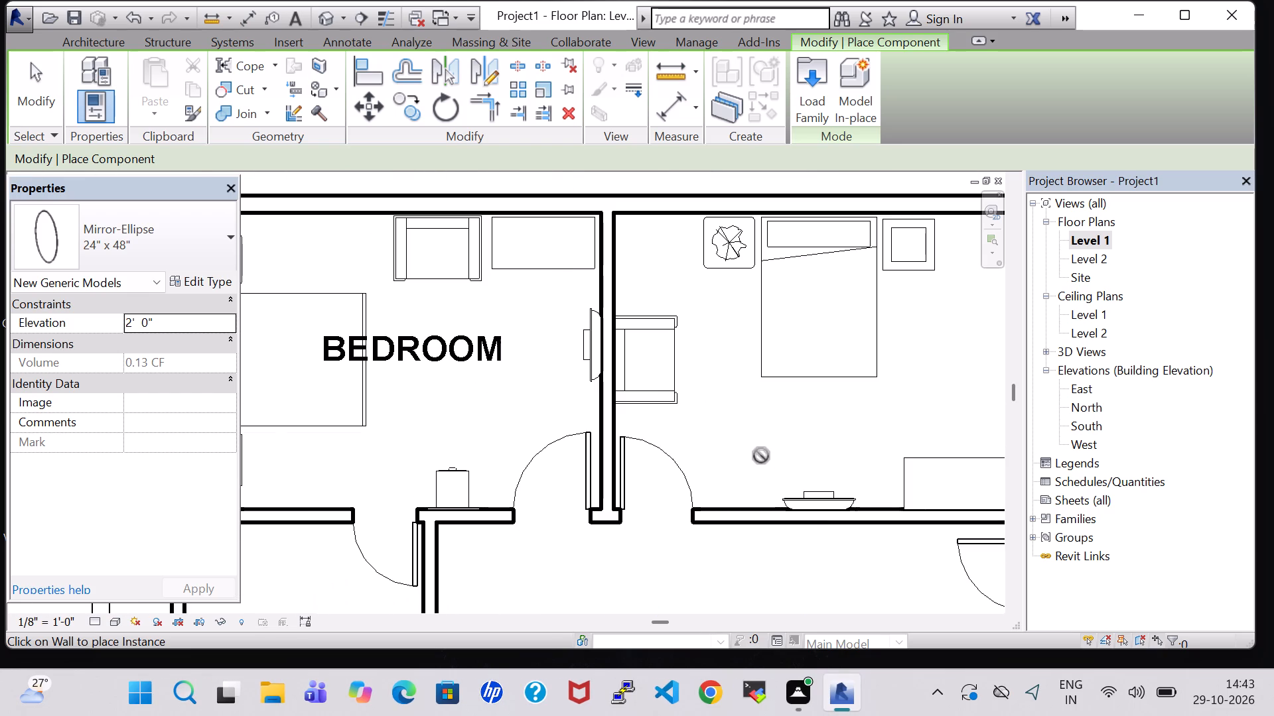
scroll(752, 440, "down", 1)
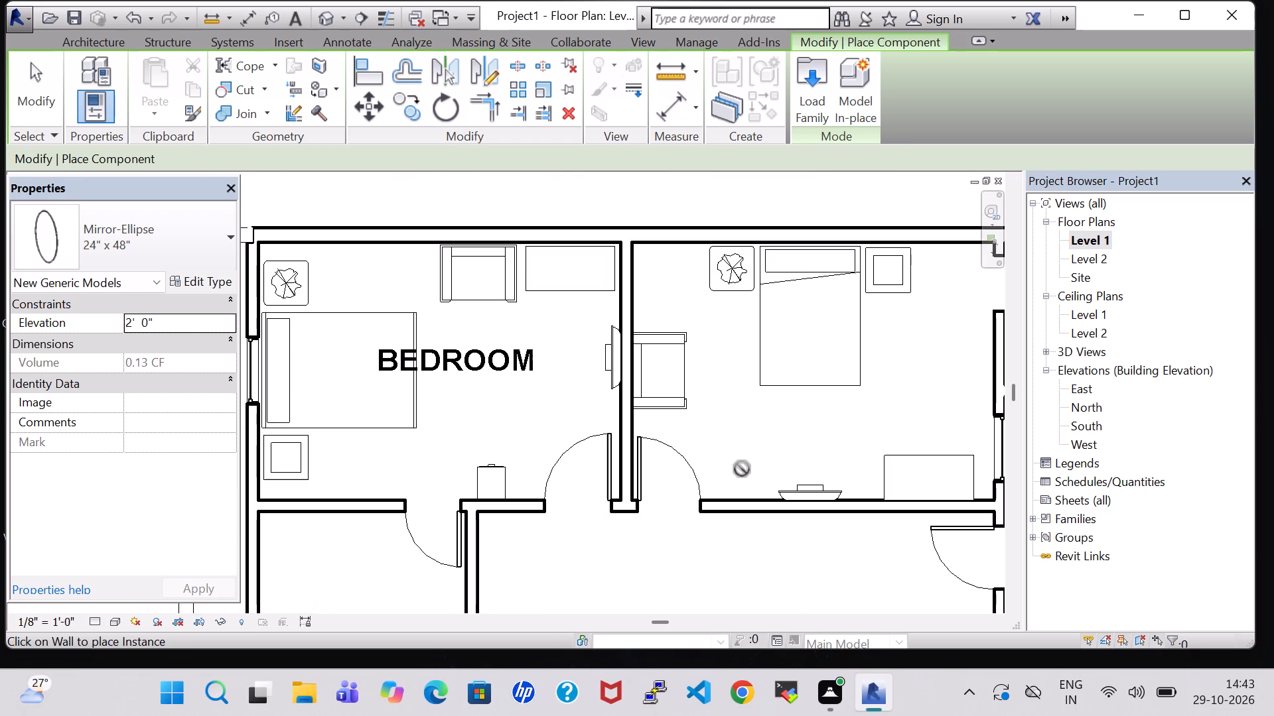
scroll(734, 501, "up", 9)
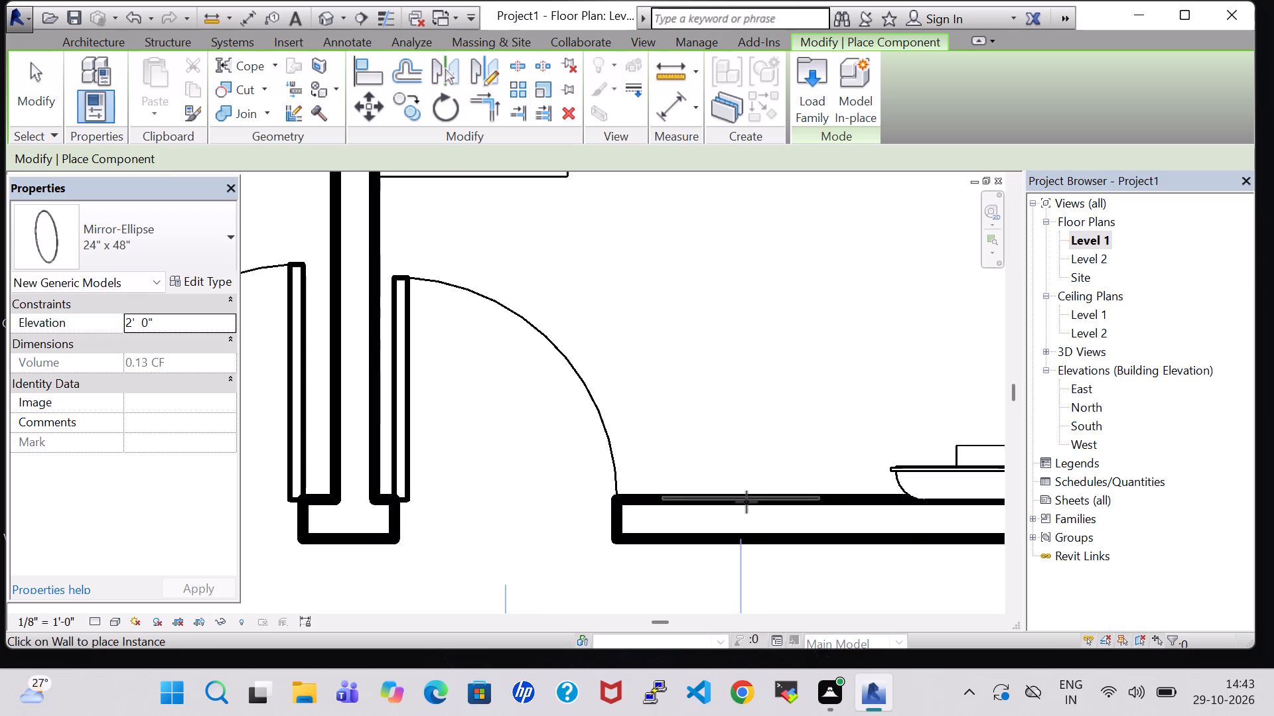
left_click(749, 502)
key("Escape")
key("Escape")
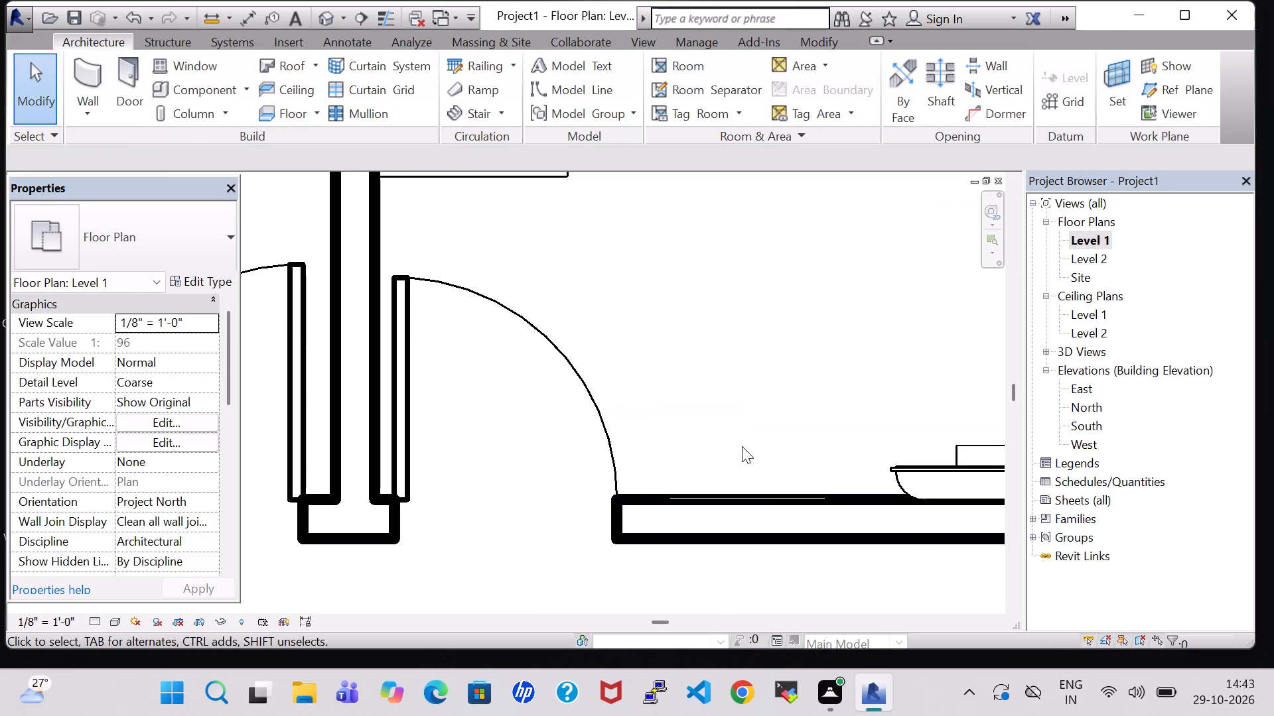
Place another 15" x 18" two-drawer file cabinet under the second bedroom's mirror, facing the room, about 4'-9" from the shared wall.
scroll(742, 446, "down", 8)
left_click(453, 428)
right_click(453, 428)
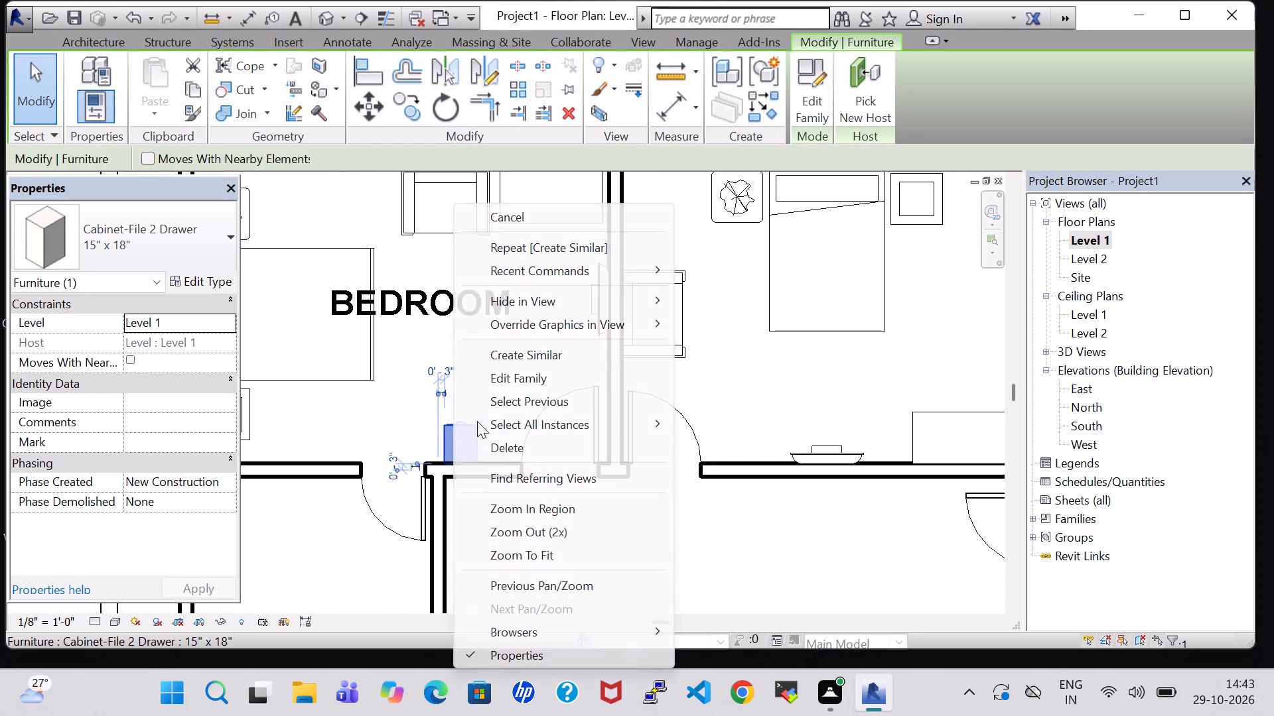
left_click(535, 359)
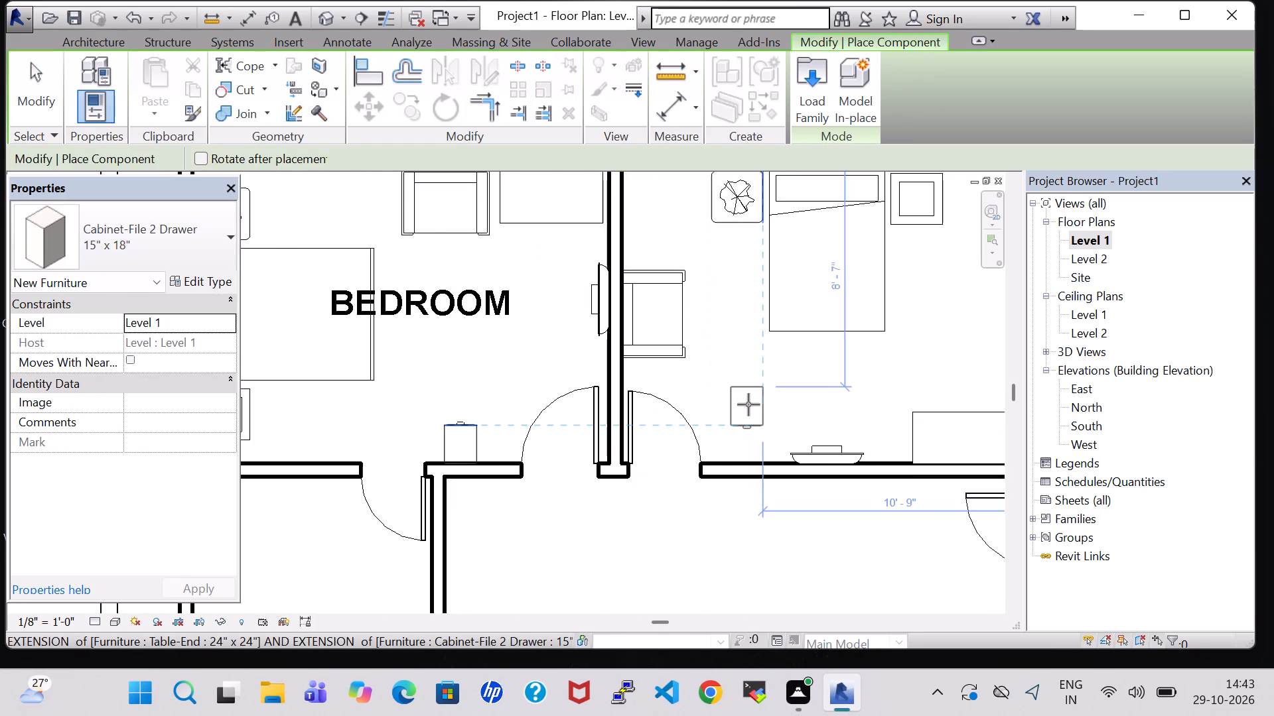
key("space")
key("space")
key("space")
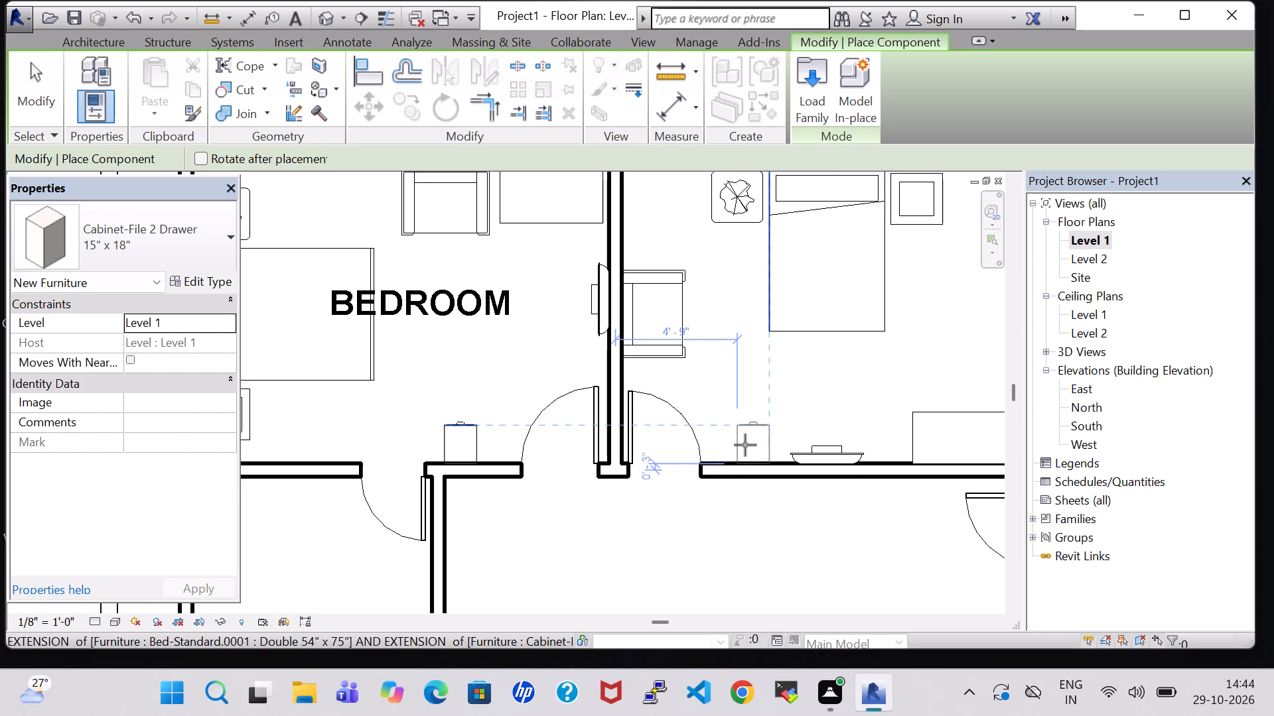
left_click(745, 445)
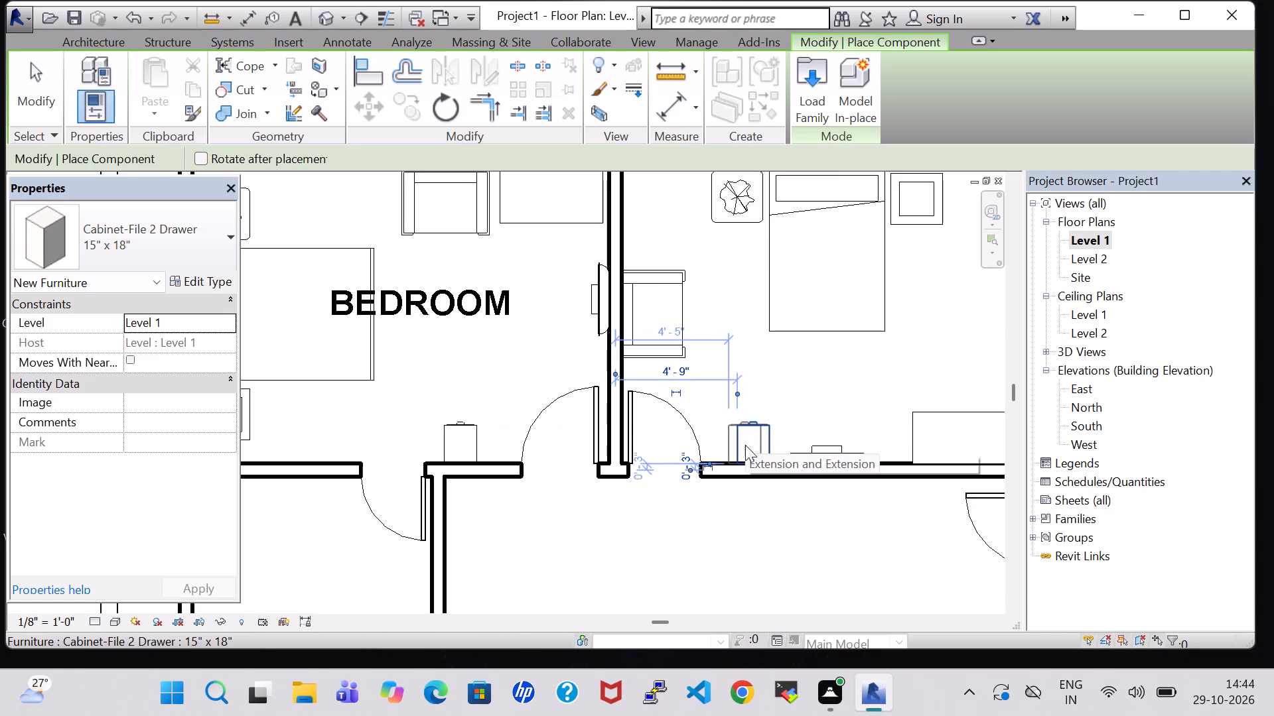
key("Escape")
key("Escape")
scroll(745, 445, "up", 4)
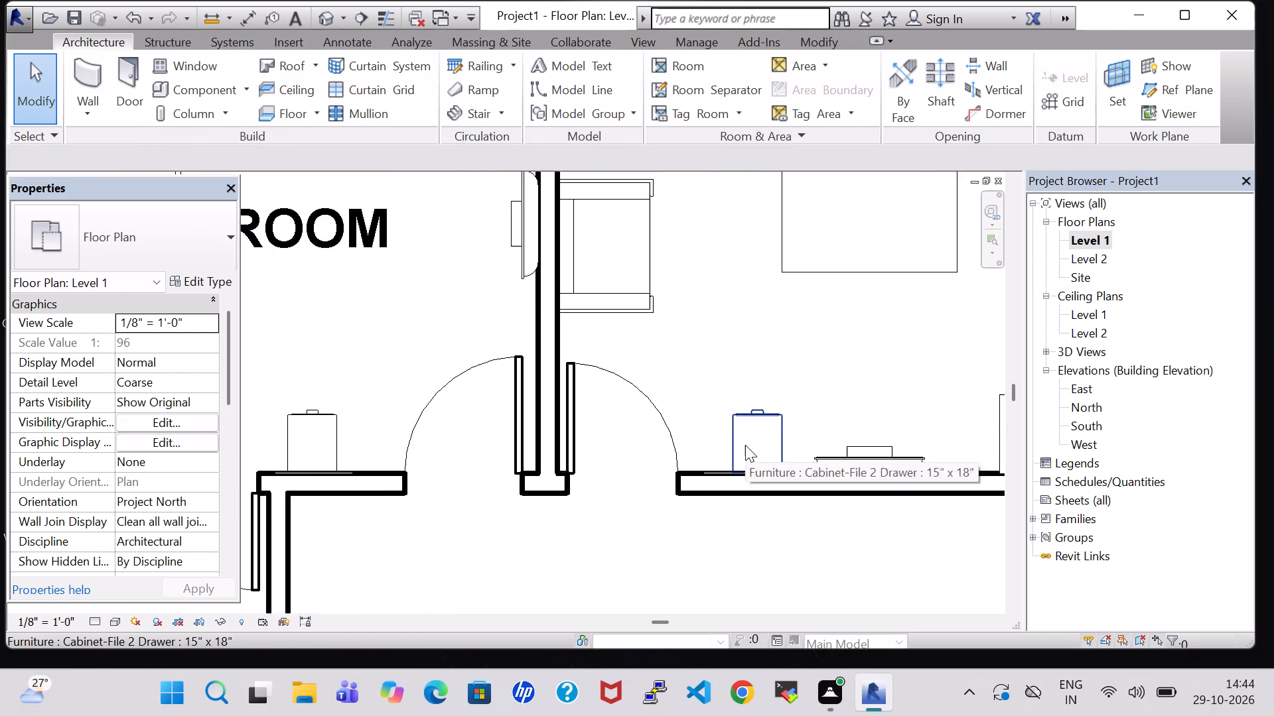
scroll(745, 445, "up", 3)
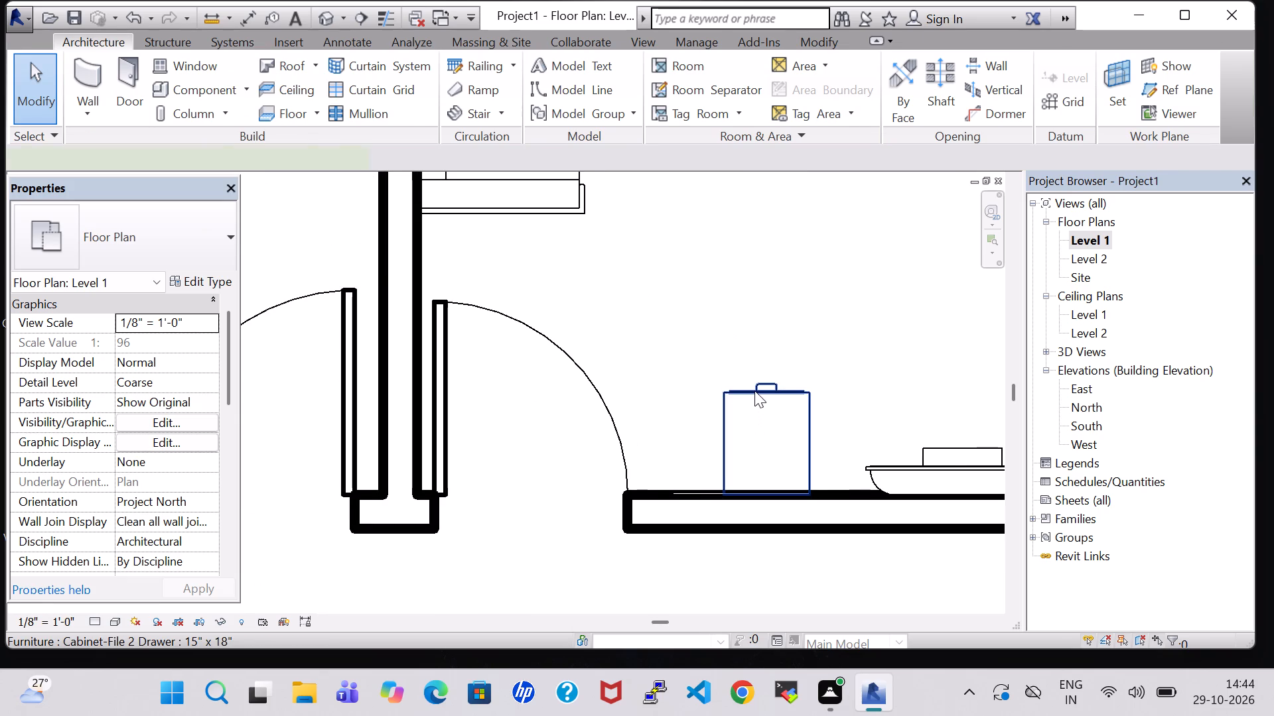
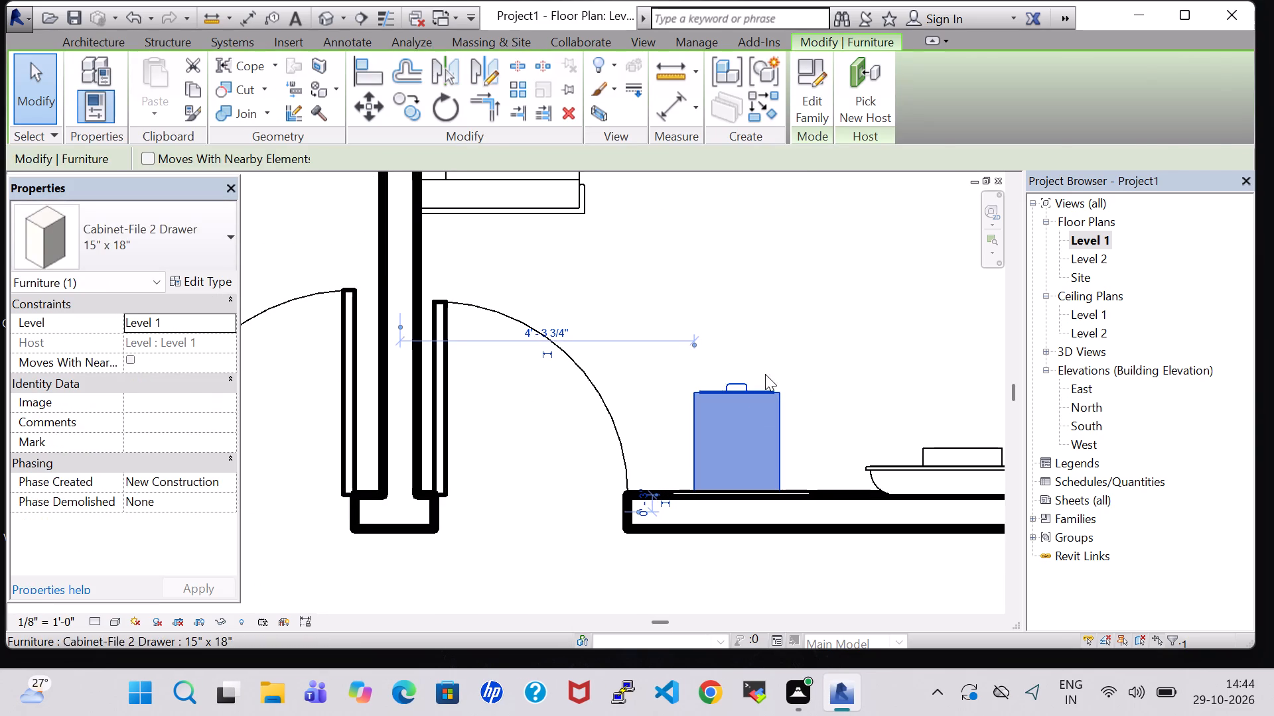
Set the elevation of the elliptical mirror above the second bedroom's file cabinet to 3' 0".
left_click(778, 356)
left_click(804, 491)
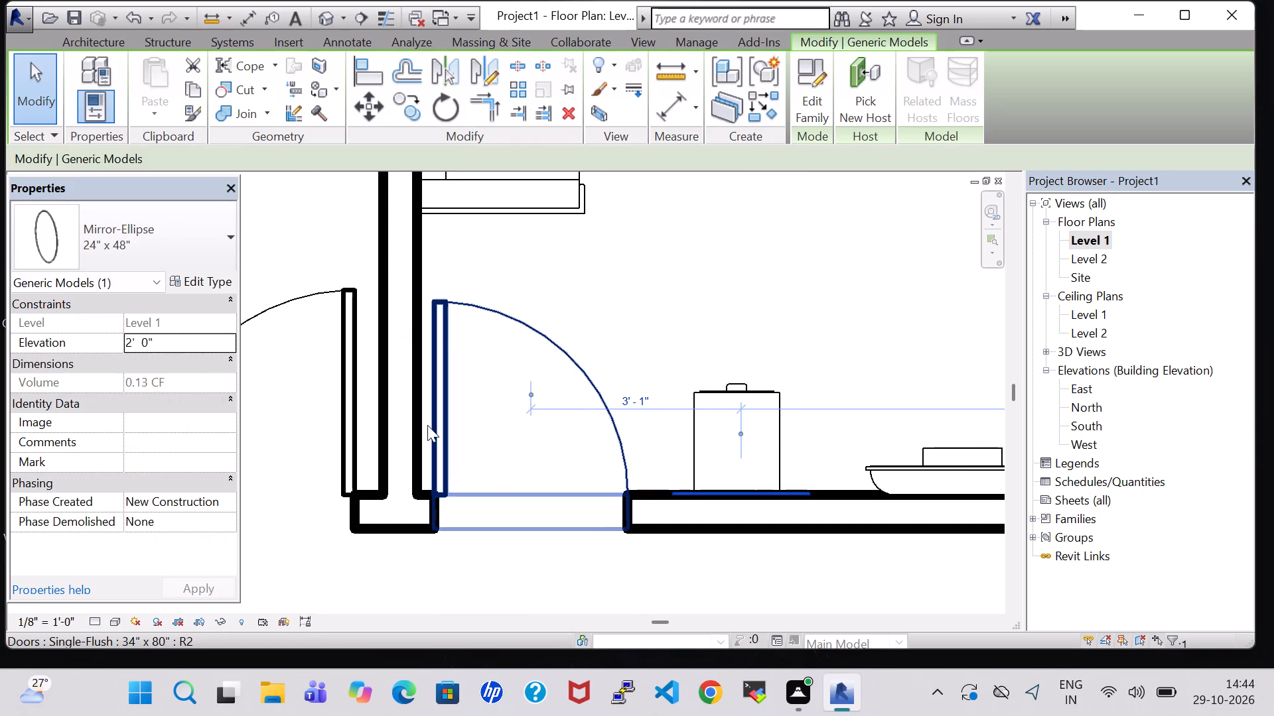
left_click(130, 343)
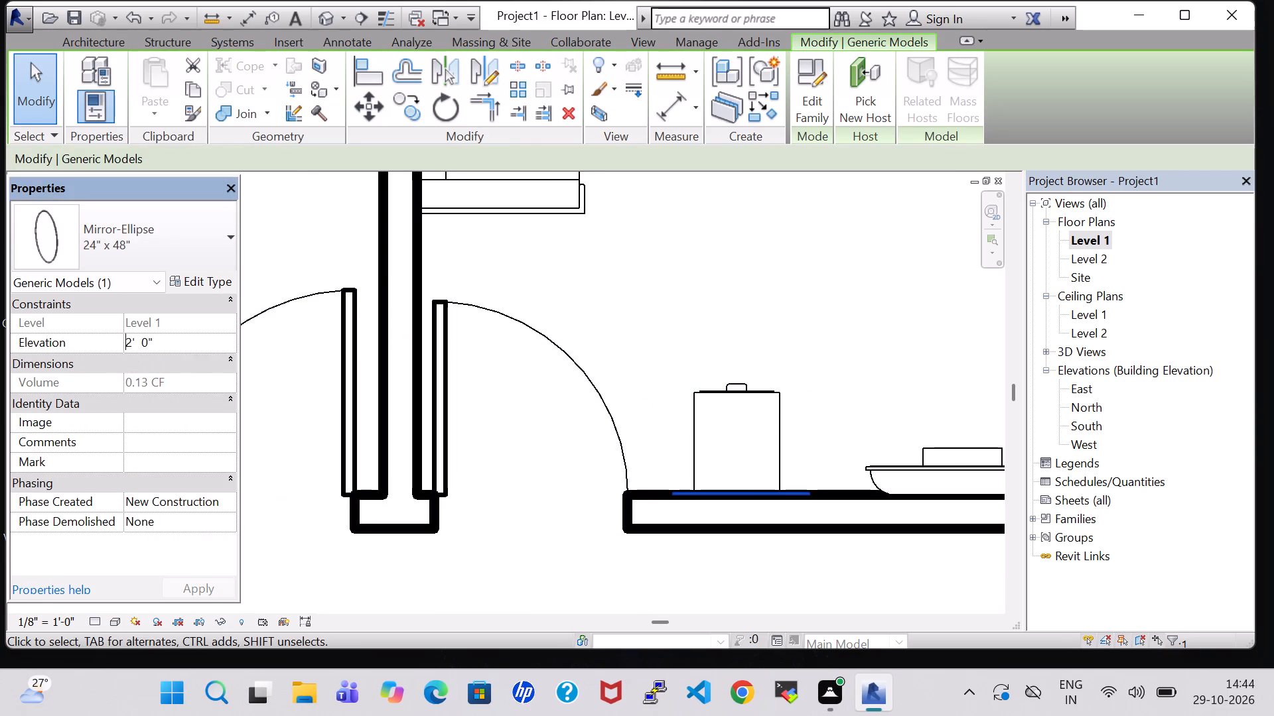
left_click(130, 343)
key("BackSpace")
key("3")
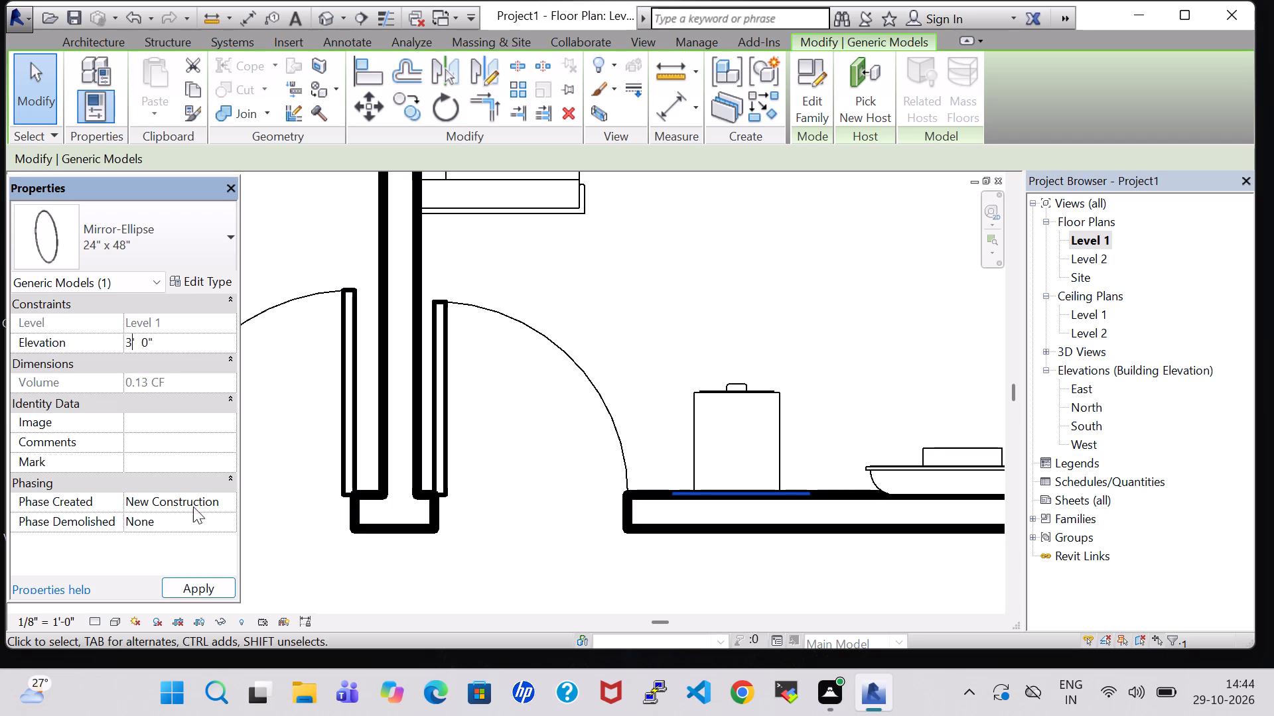
left_click(212, 587)
left_click(597, 343)
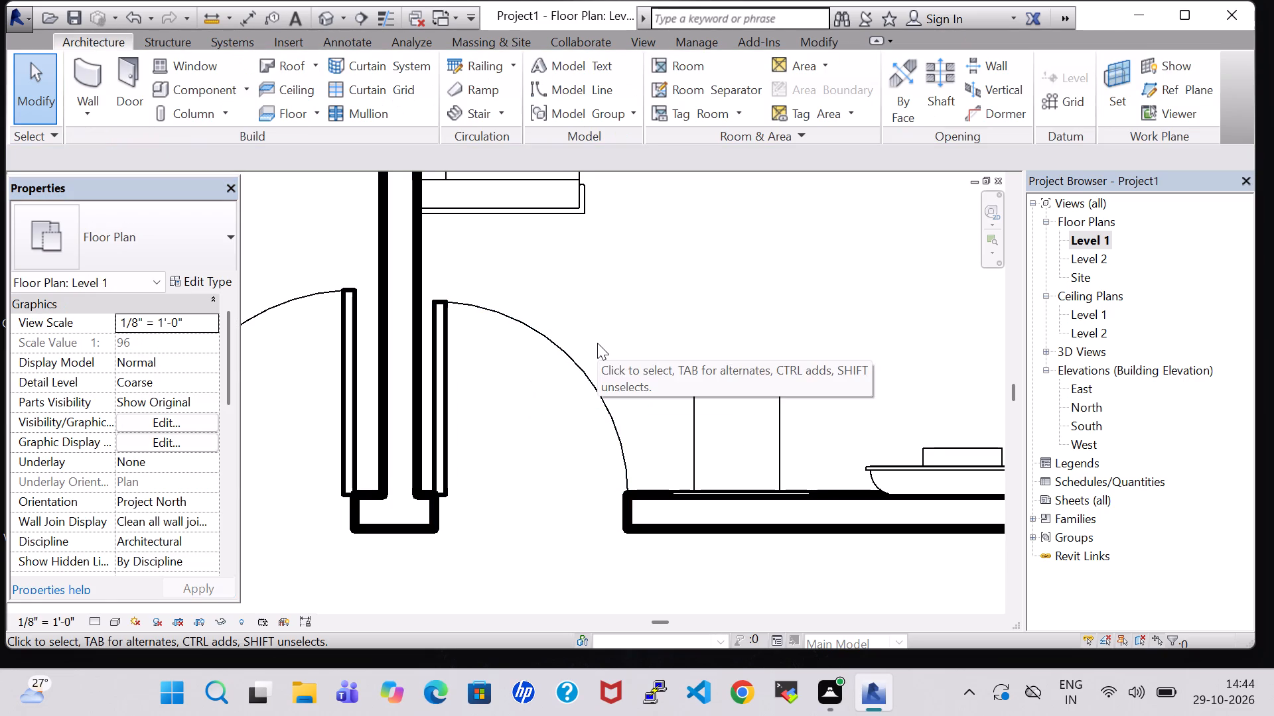
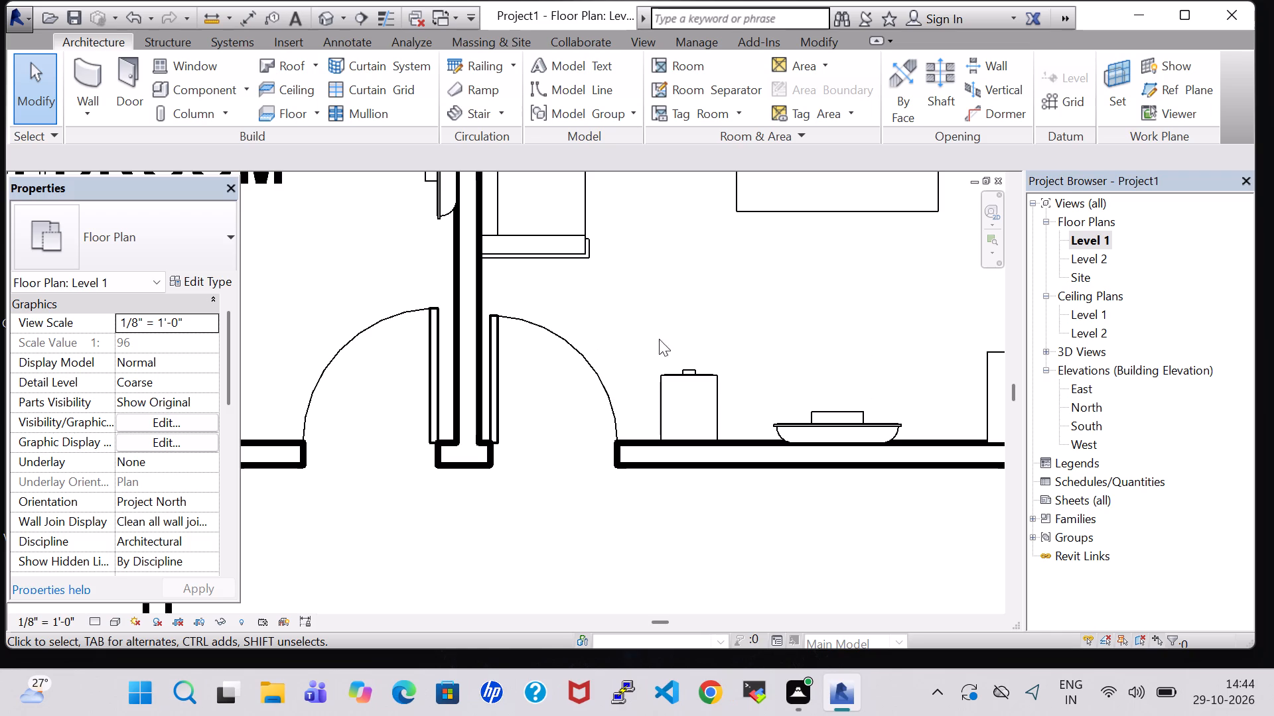
Save the project as Project114 in the work folder on the Desktop.
left_click(747, 337)
left_click(327, 27)
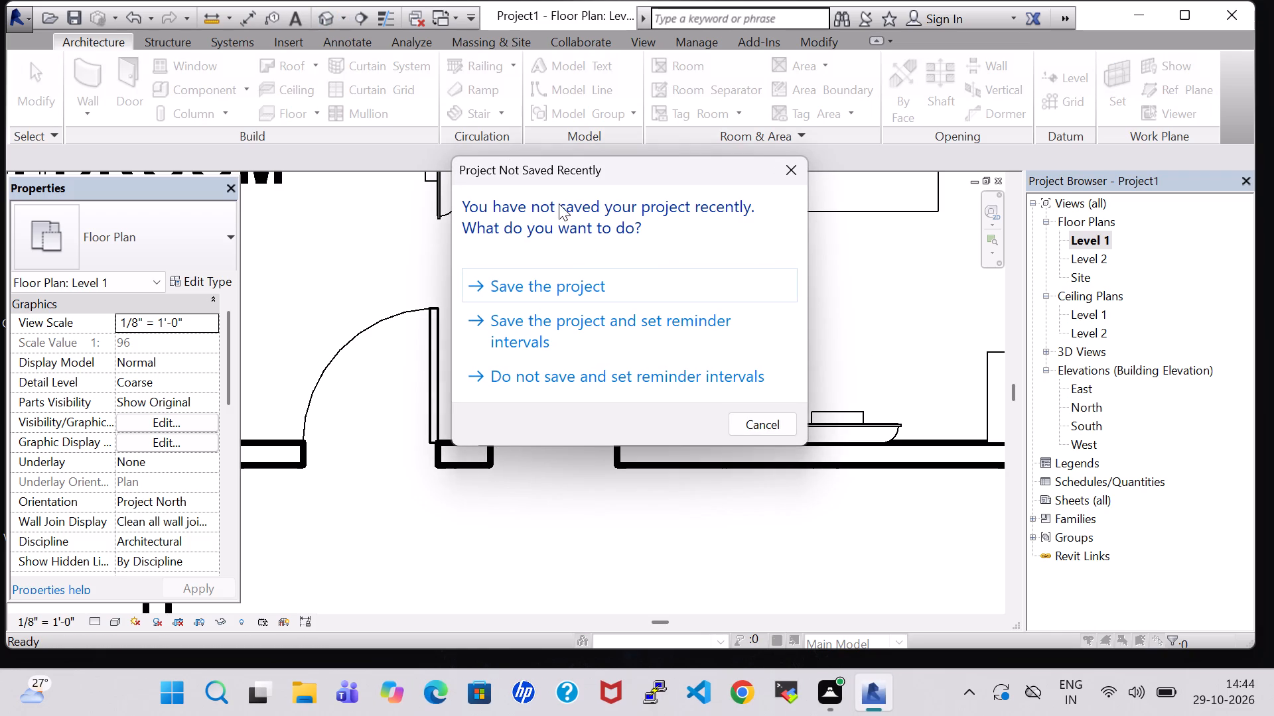
left_click(575, 288)
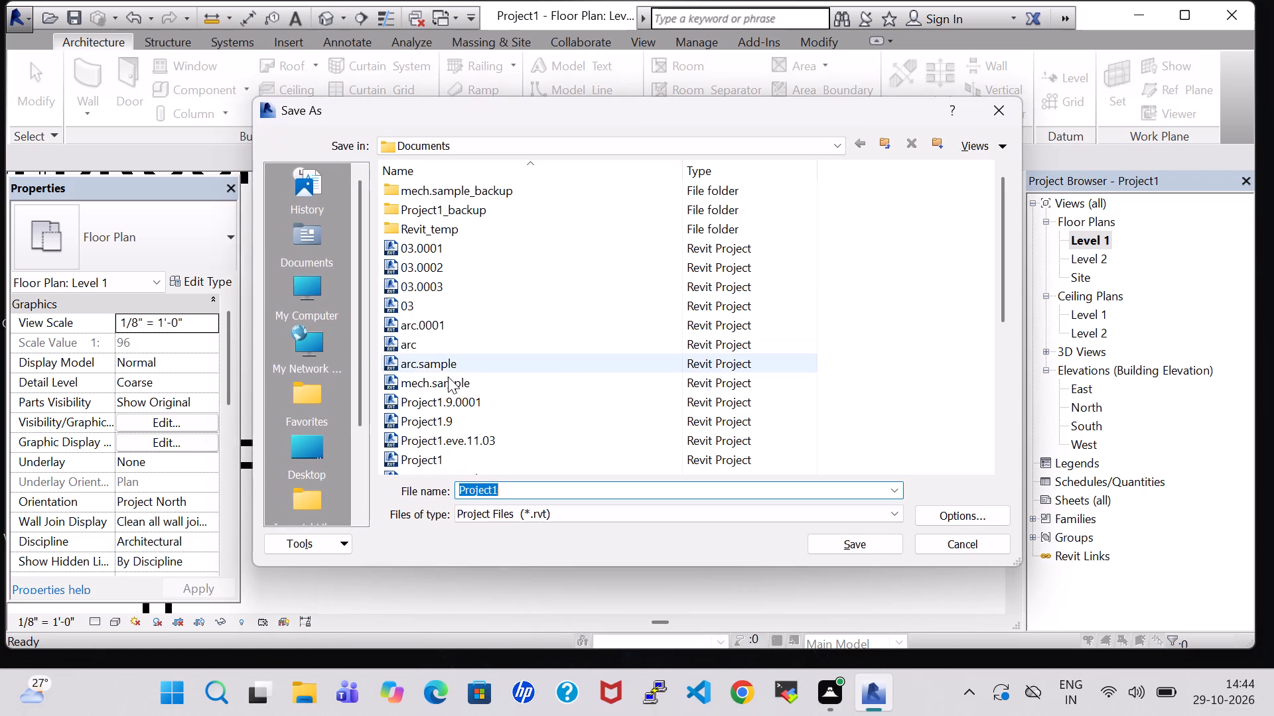
left_click(291, 444)
scroll(447, 304, "down", 2)
double_click(457, 446)
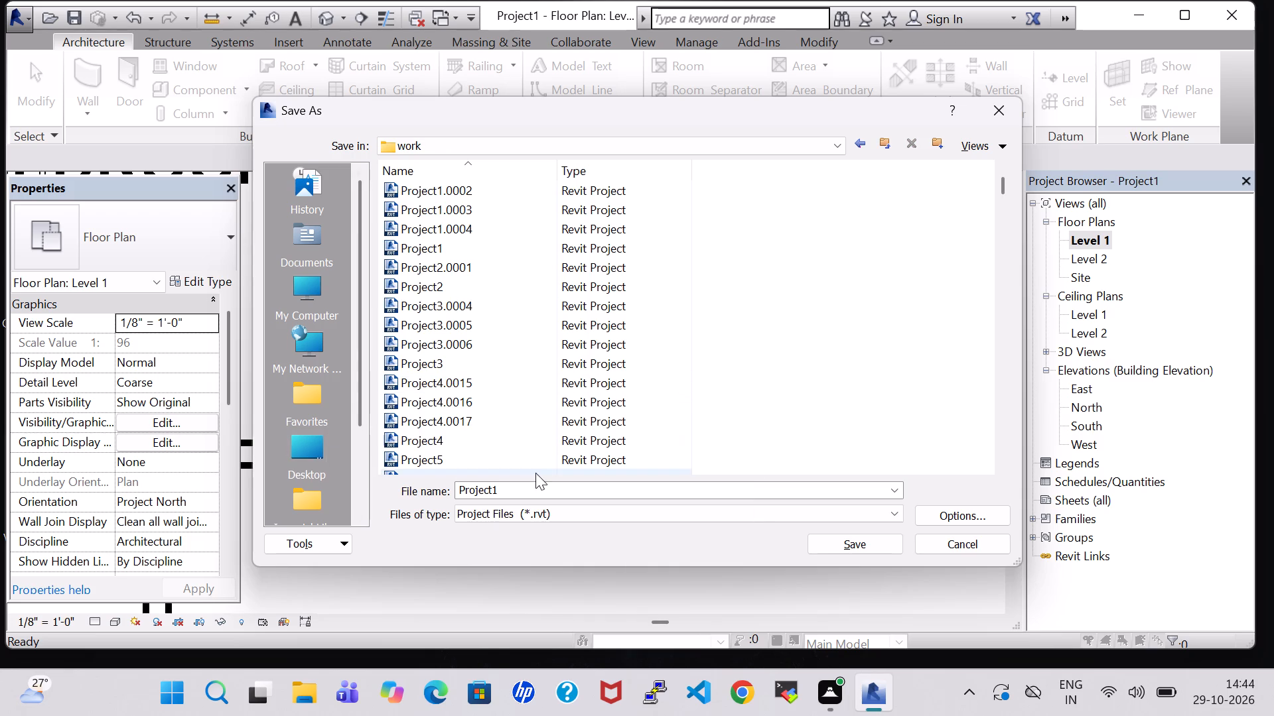
left_click_drag(998, 187, 998, 471)
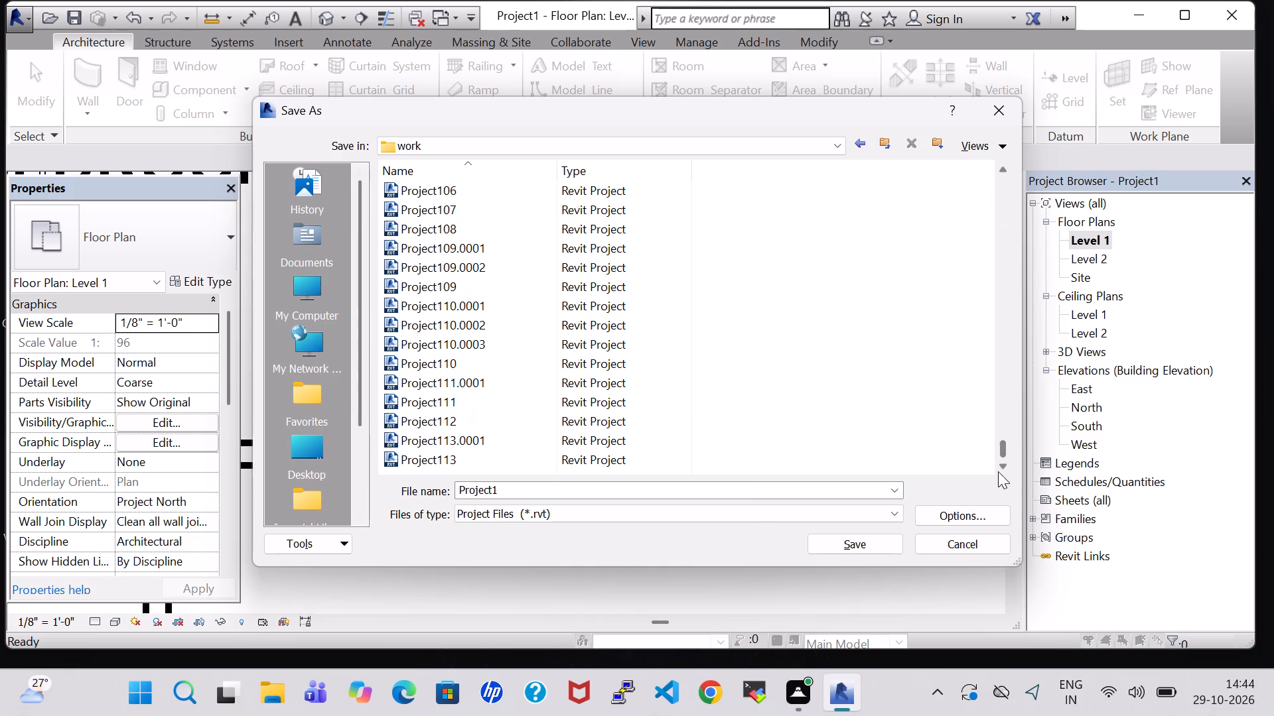
left_click_drag(998, 471, 998, 493)
double_click(537, 492)
left_click(529, 492)
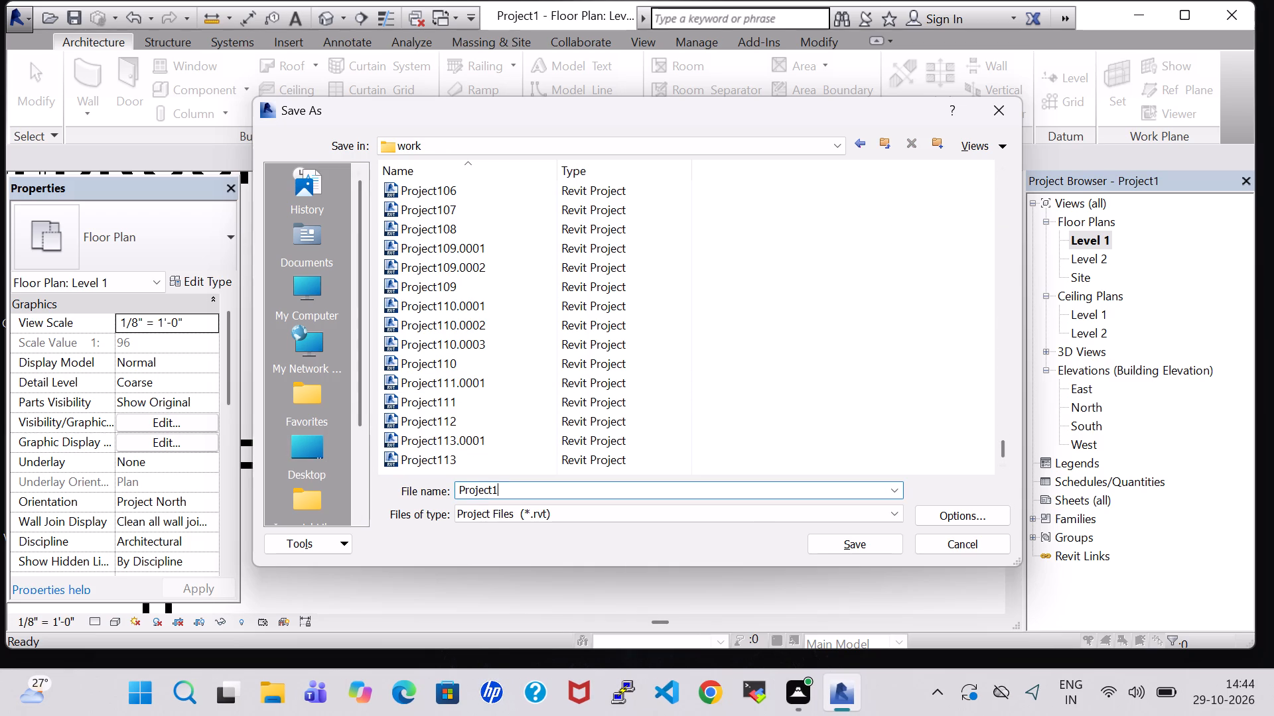
type("14")
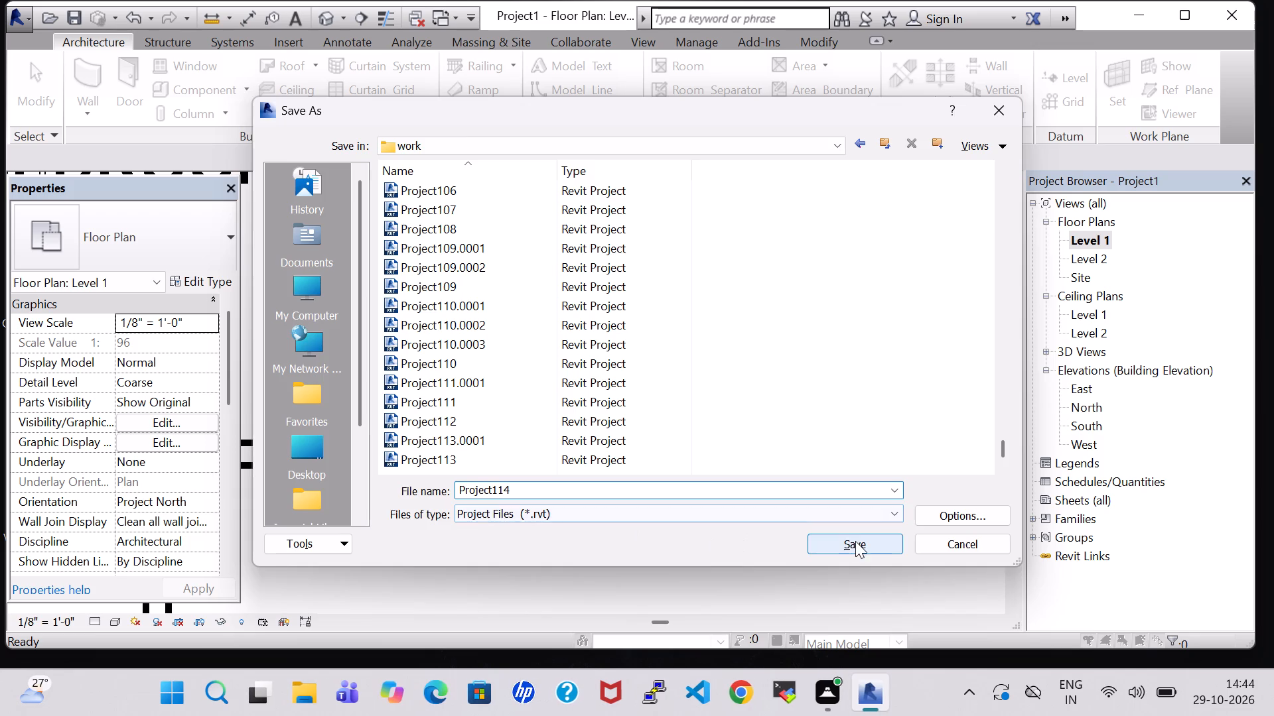
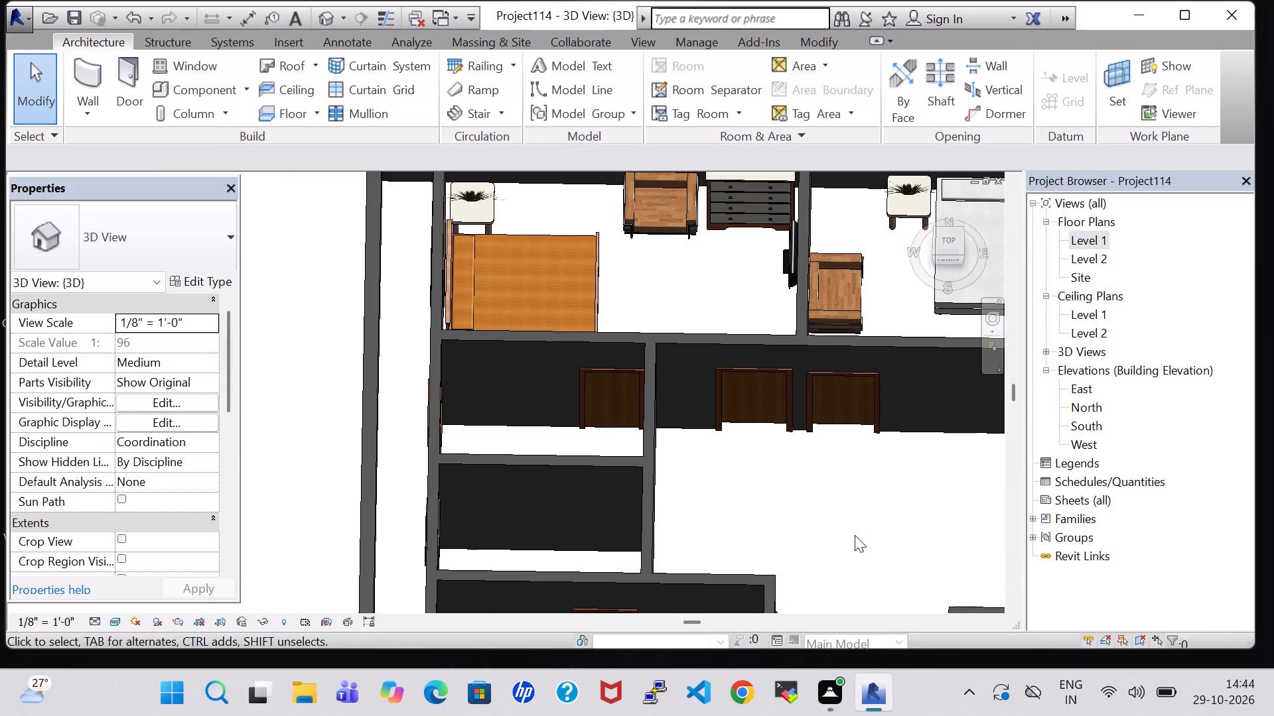
Examine the furniture and doors along the two bedrooms' corridor-side wall, comparing the 3D view with the Level 1 plan.
scroll(843, 521, "down", 3)
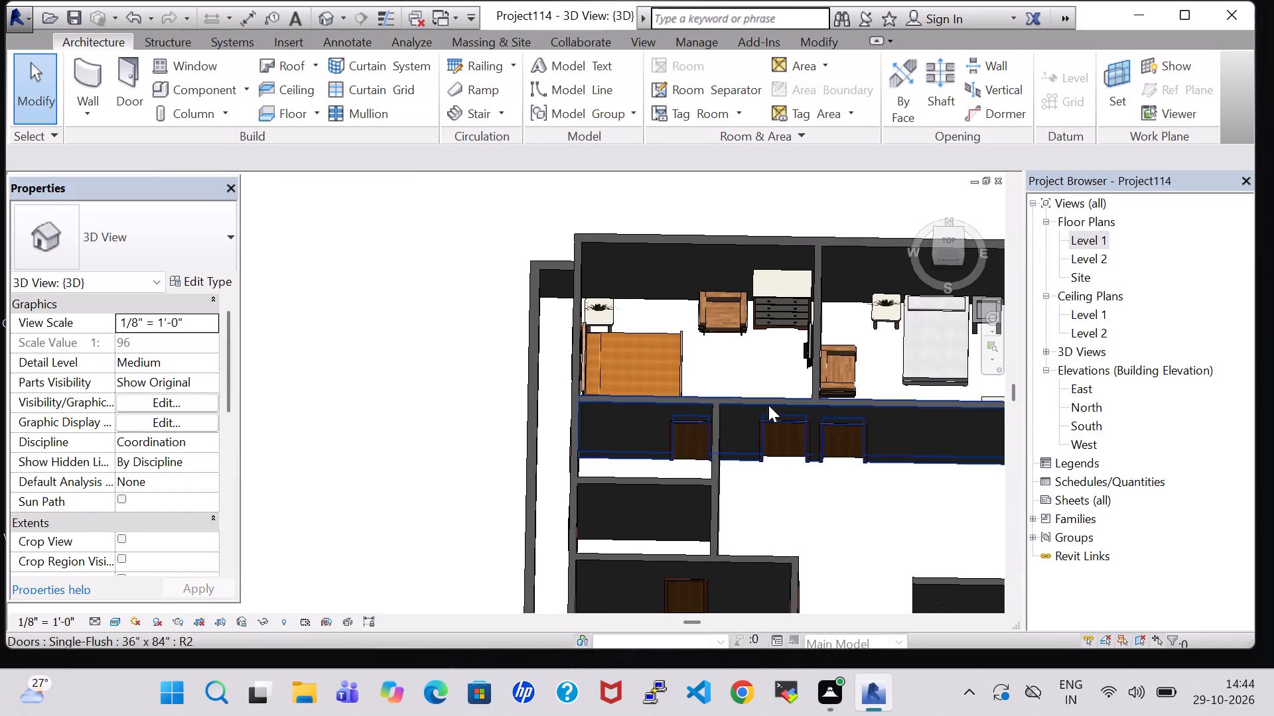
middle_click_drag(756, 351, 760, 516, "shift")
scroll(778, 438, "up", 3)
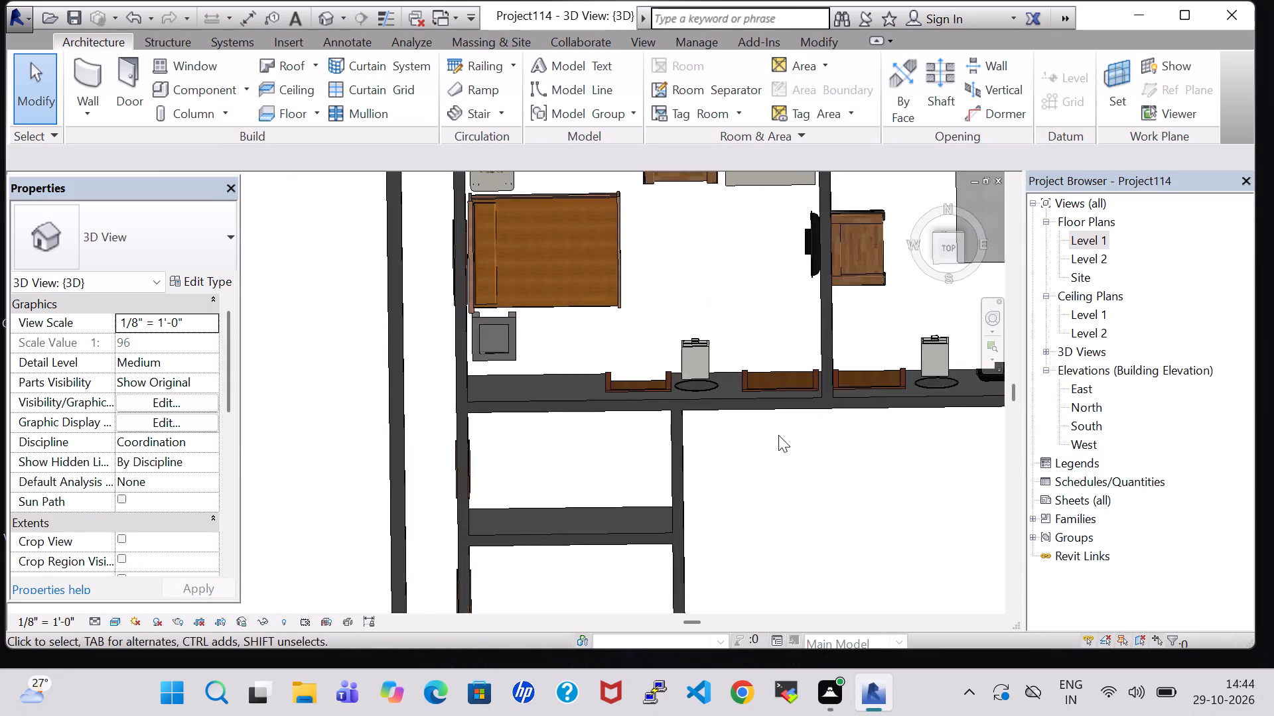
scroll(778, 435, "up", 4)
middle_click_drag(752, 227, 760, 324, "shift")
middle_click_drag(760, 324, 578, 324)
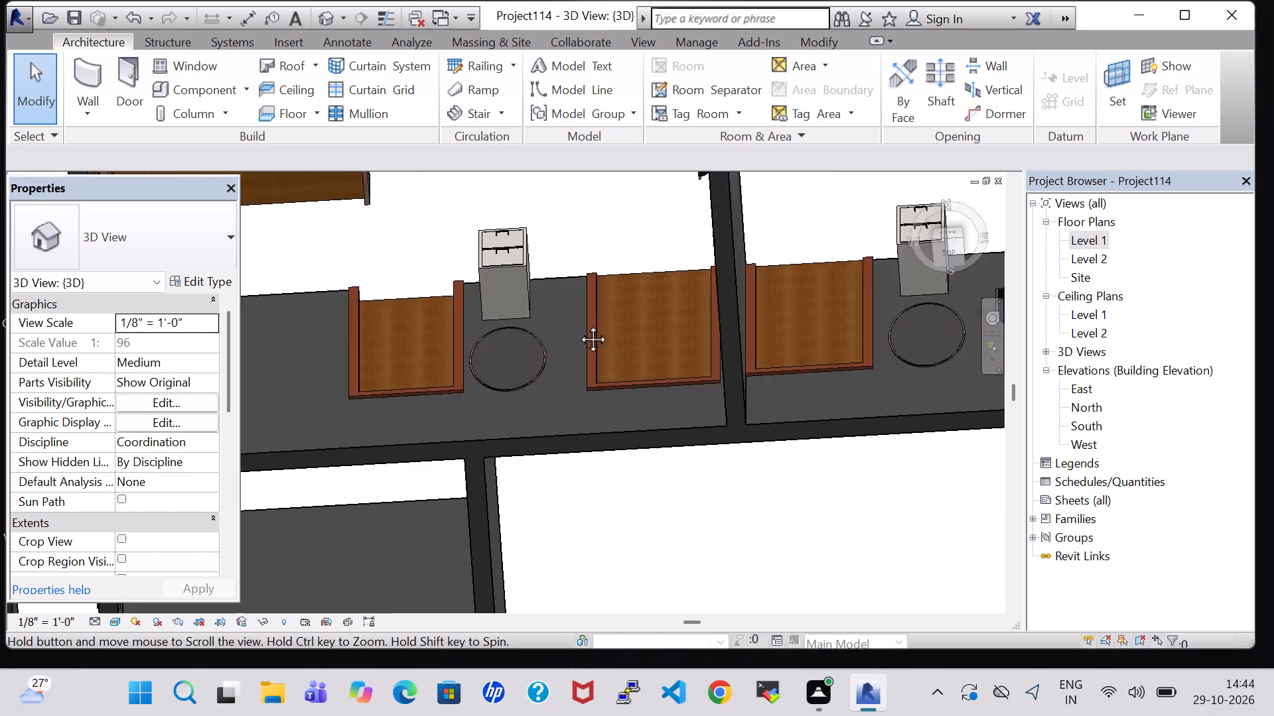
middle_click_drag(578, 324, 477, 328)
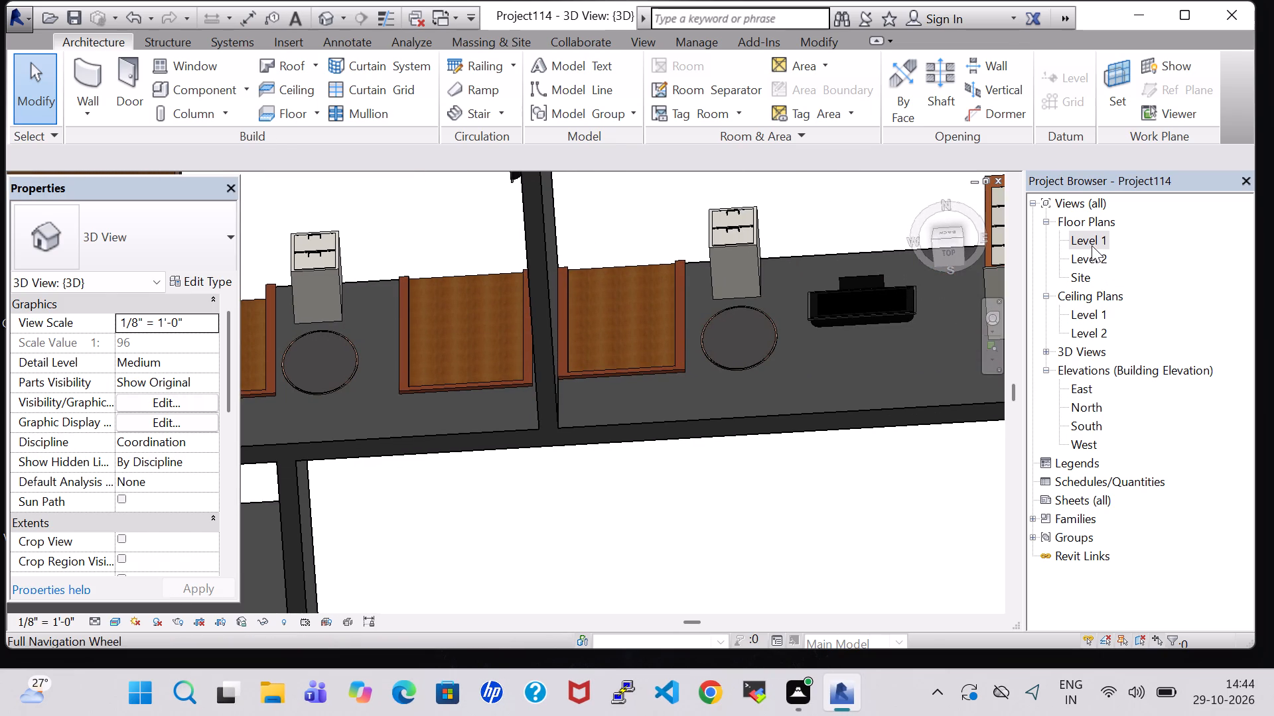
double_click(1090, 244)
scroll(875, 322, "down", 4)
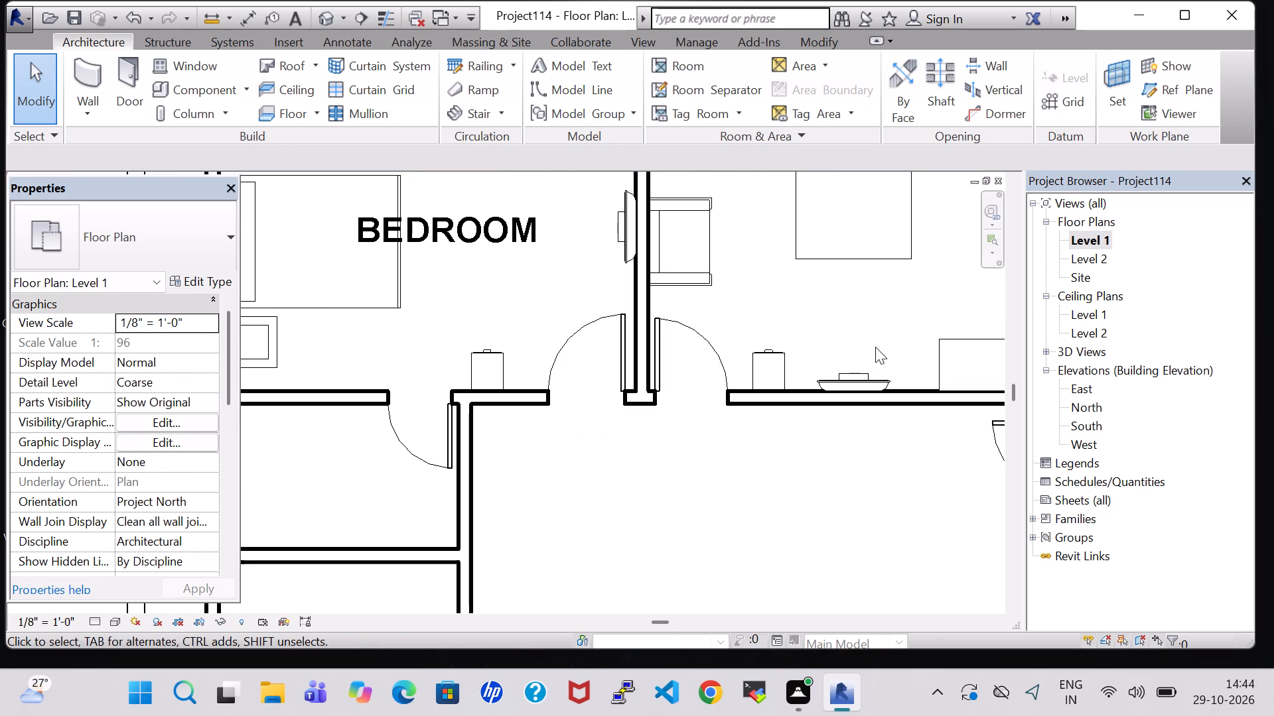
left_click(869, 375)
left_click(868, 479)
middle_click_drag(868, 479, 750, 497)
left_click(329, 12)
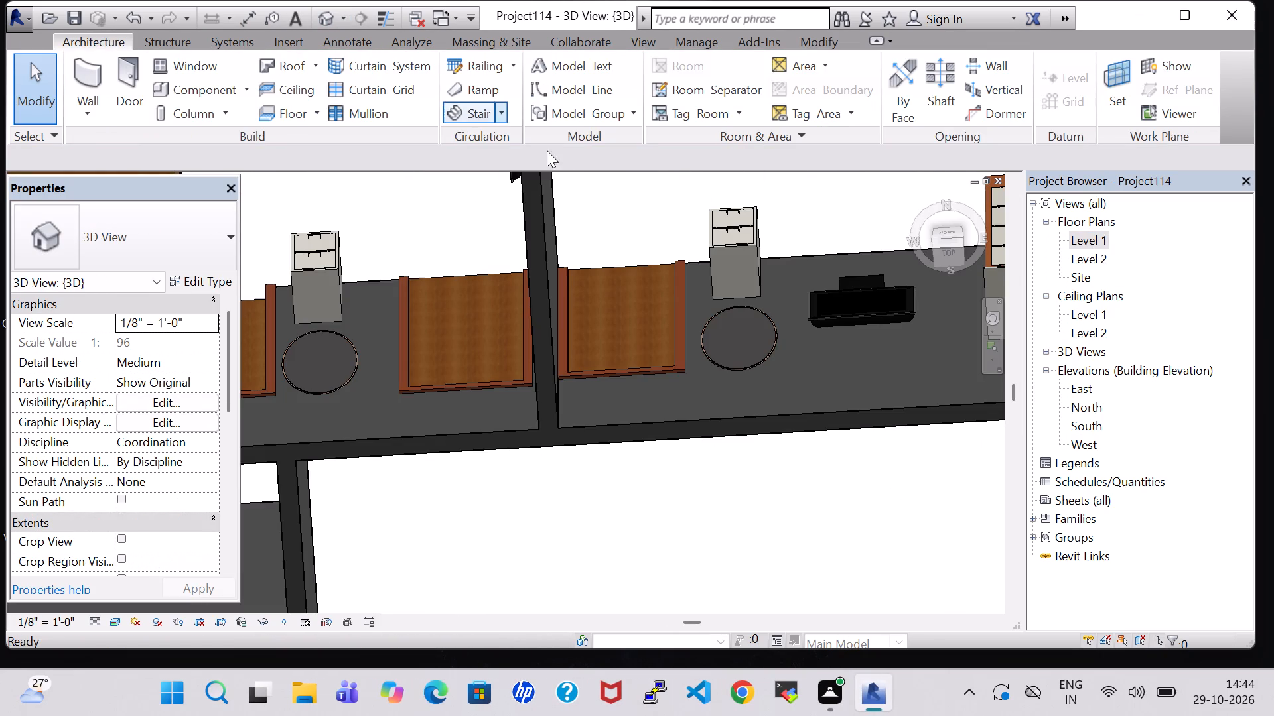
middle_click_drag(822, 228, 627, 264)
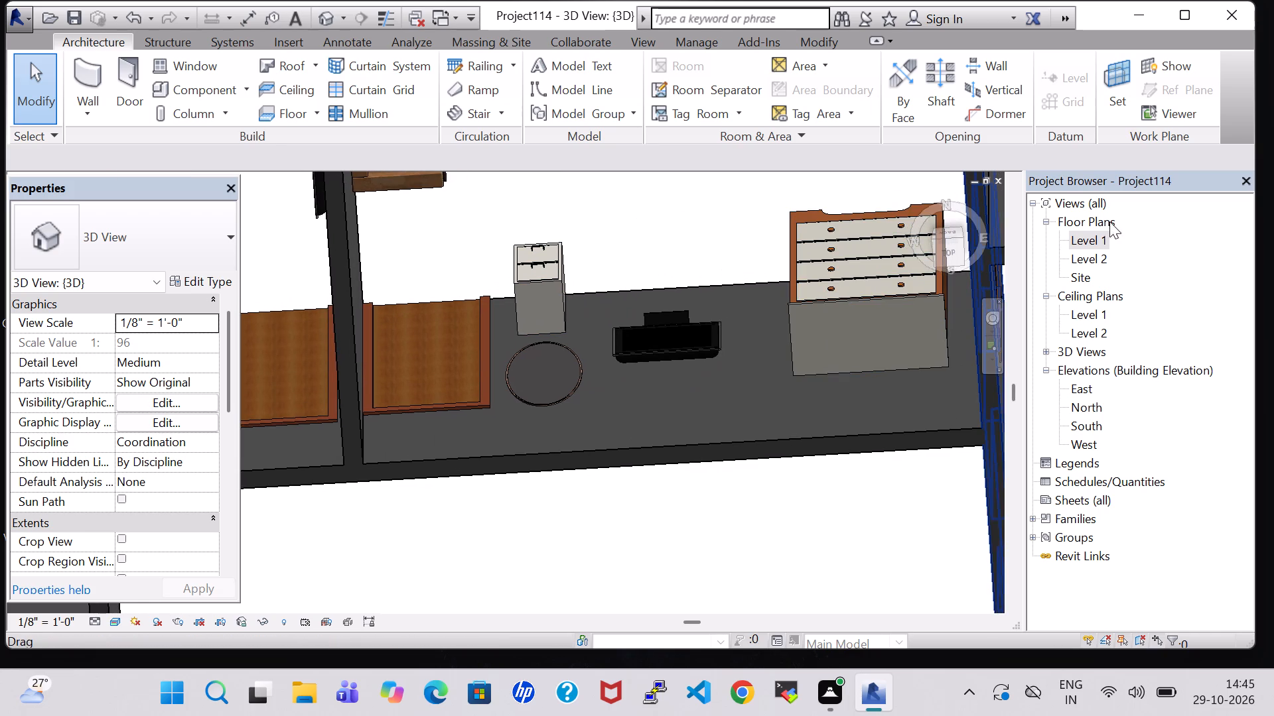
On the Level 1 floor plan, place a tagged room in the furnished, unlabelled room adjoining the one labelled BEDROOM.
double_click(1094, 245)
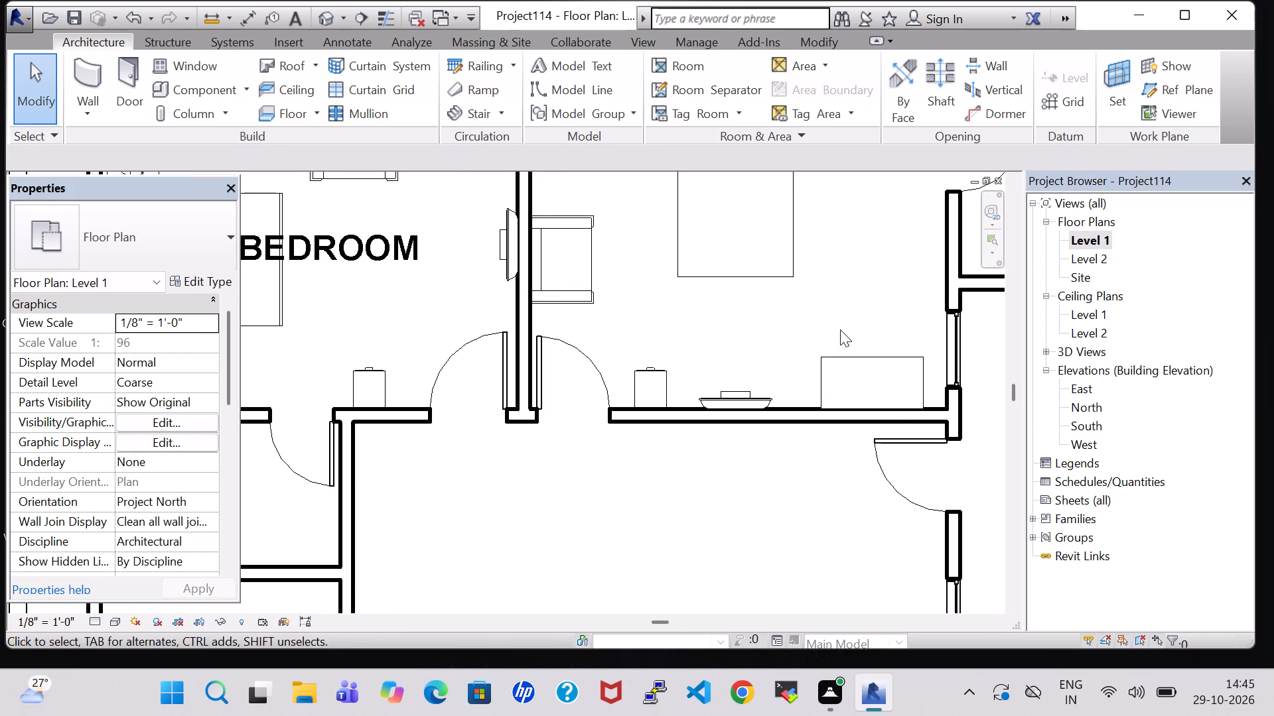
middle_click_drag(841, 333, 840, 402)
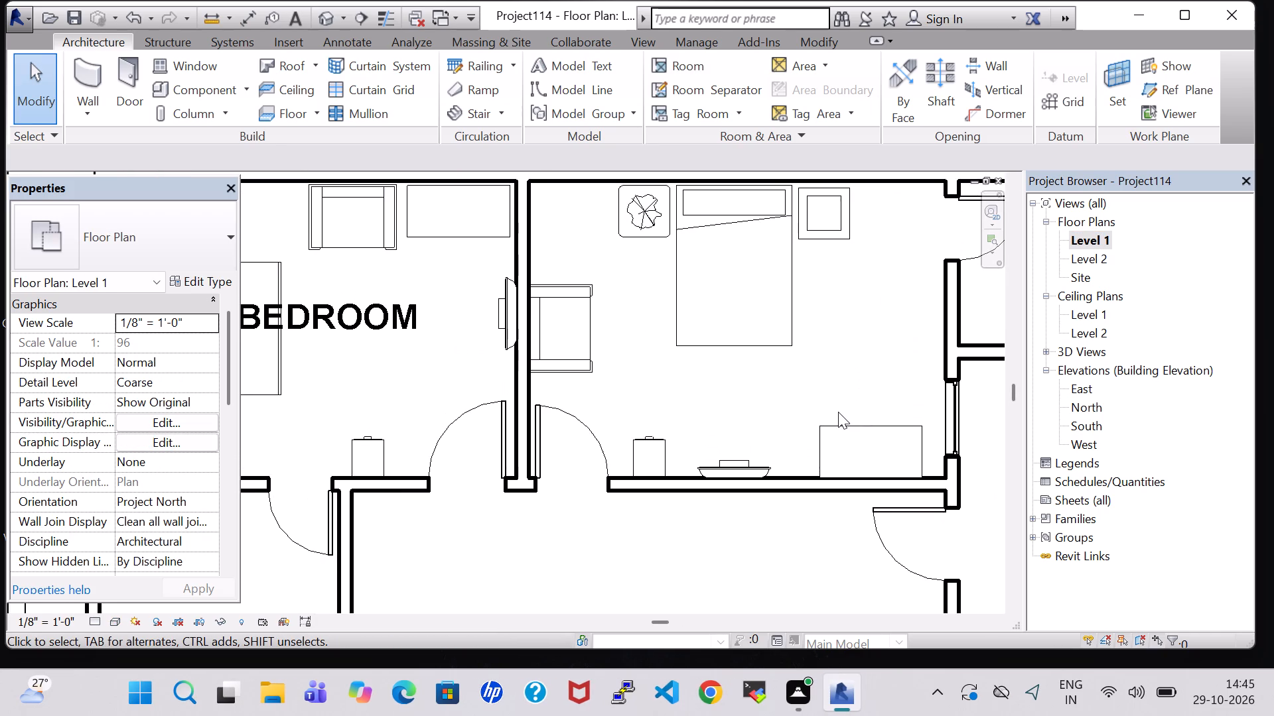
scroll(838, 412, "down", 3)
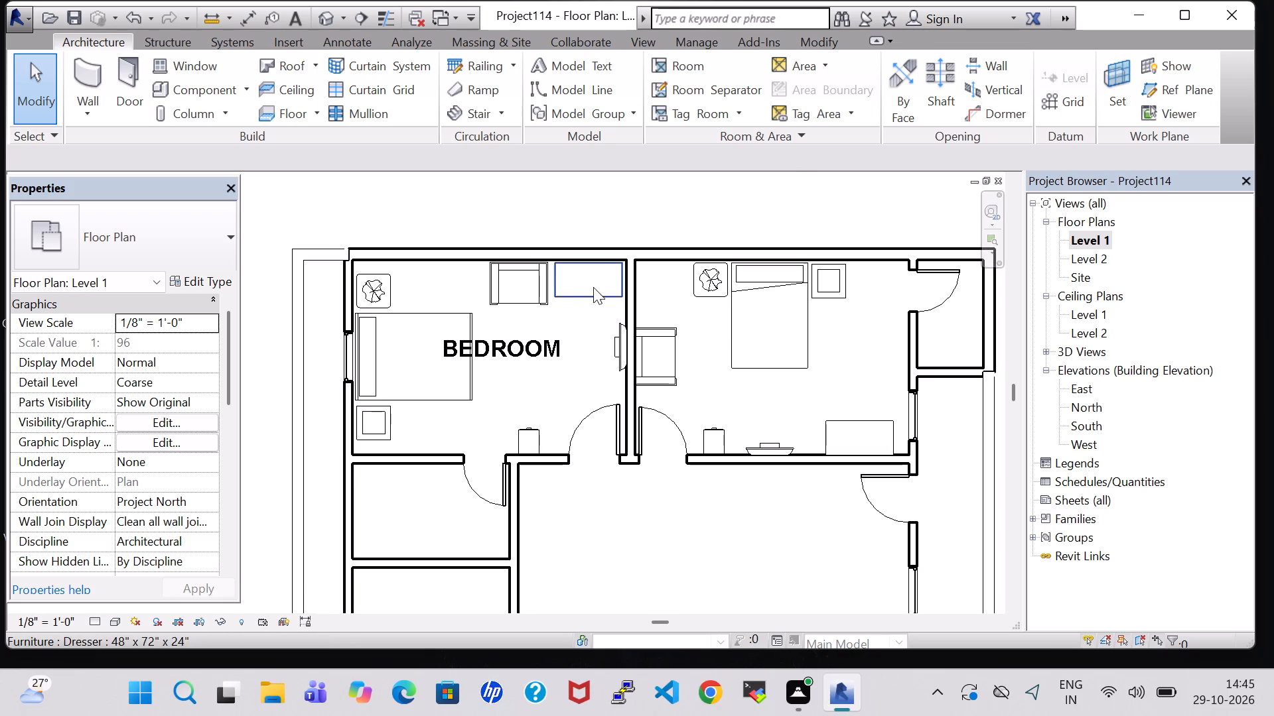
left_click(657, 73)
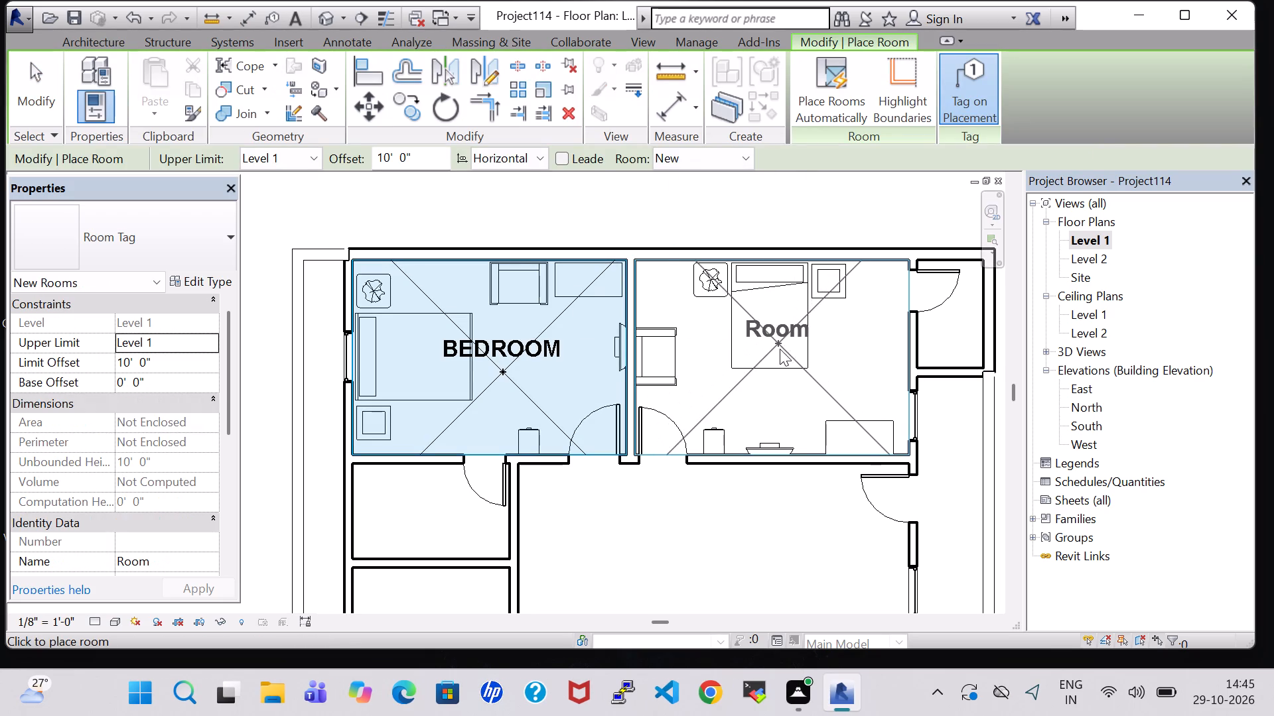
left_click(779, 367)
key("Escape")
key("Escape")
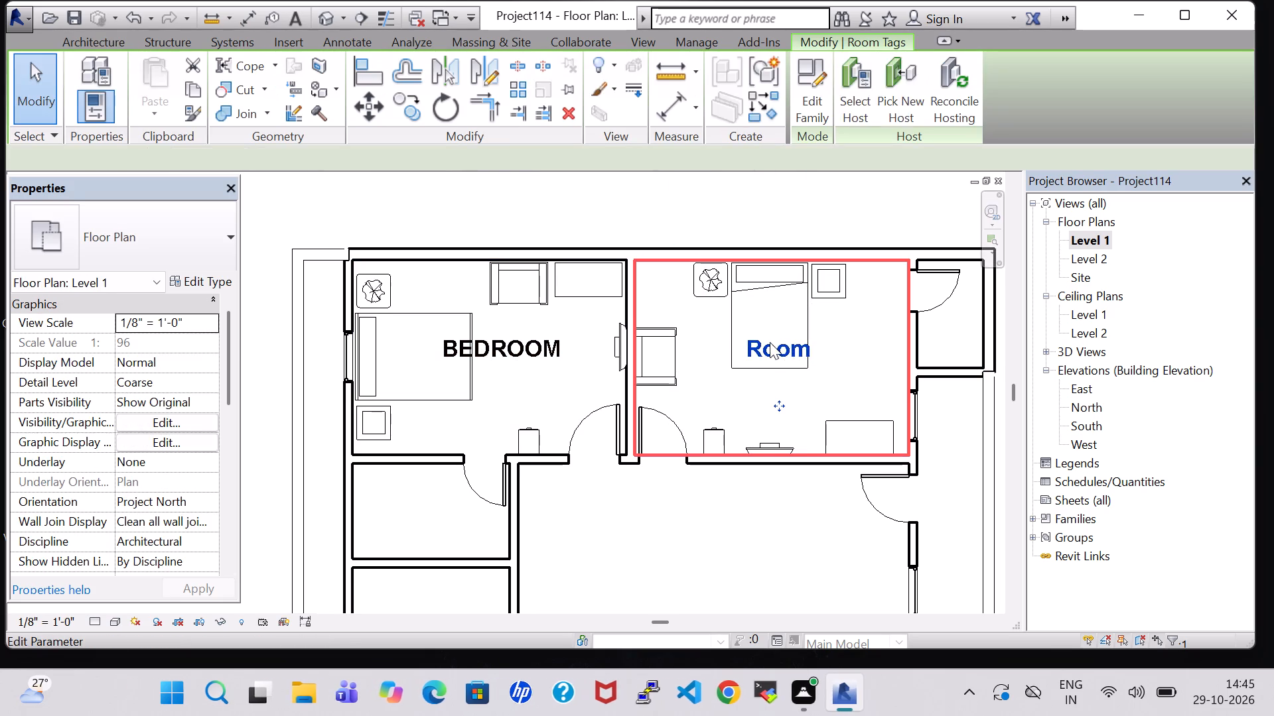
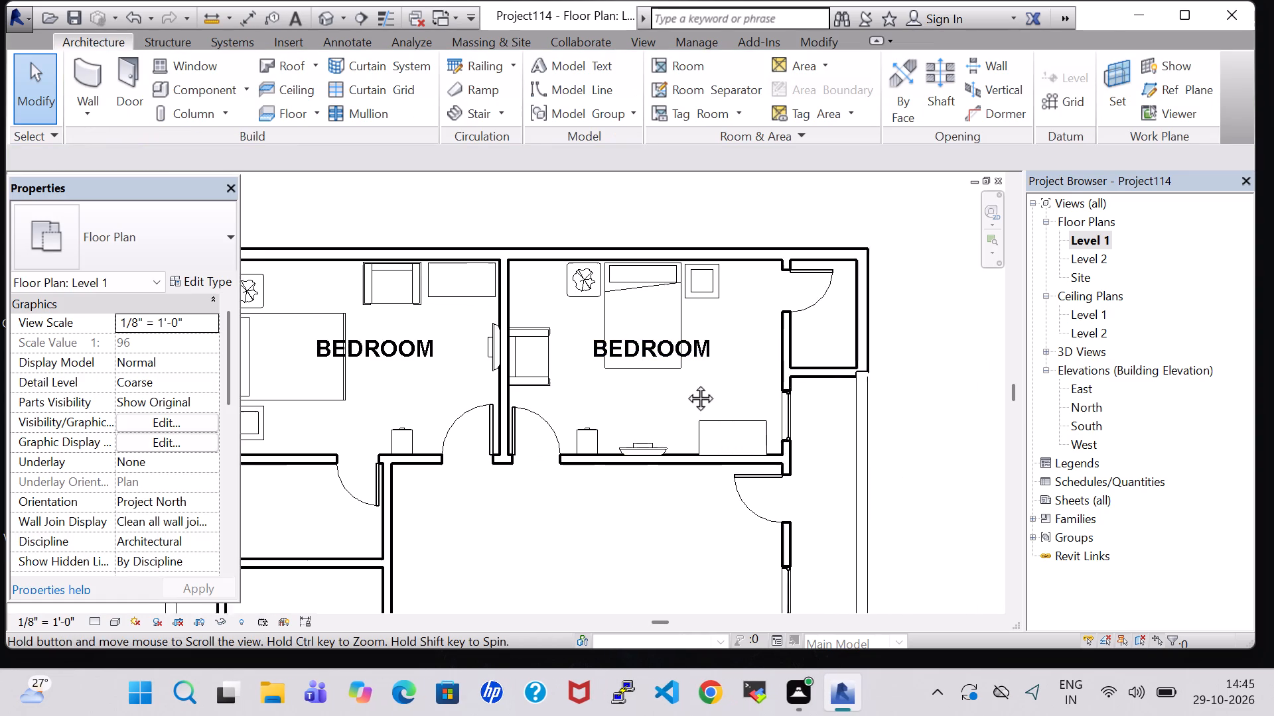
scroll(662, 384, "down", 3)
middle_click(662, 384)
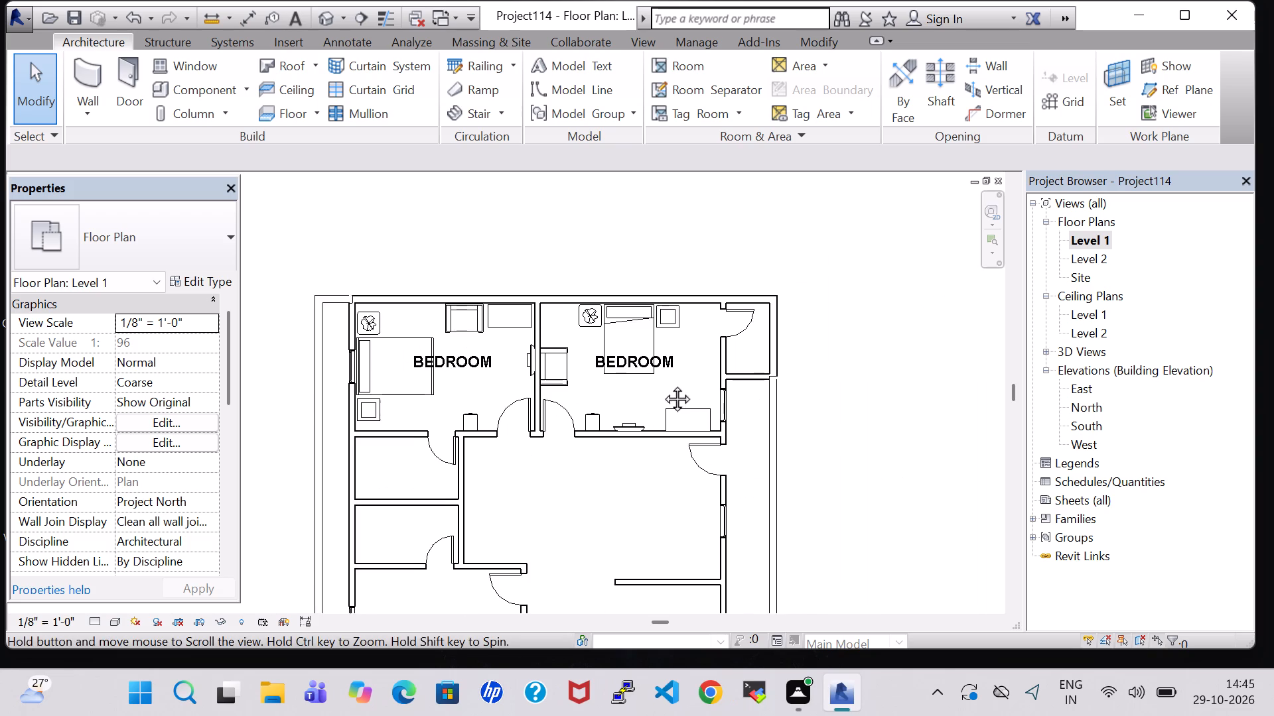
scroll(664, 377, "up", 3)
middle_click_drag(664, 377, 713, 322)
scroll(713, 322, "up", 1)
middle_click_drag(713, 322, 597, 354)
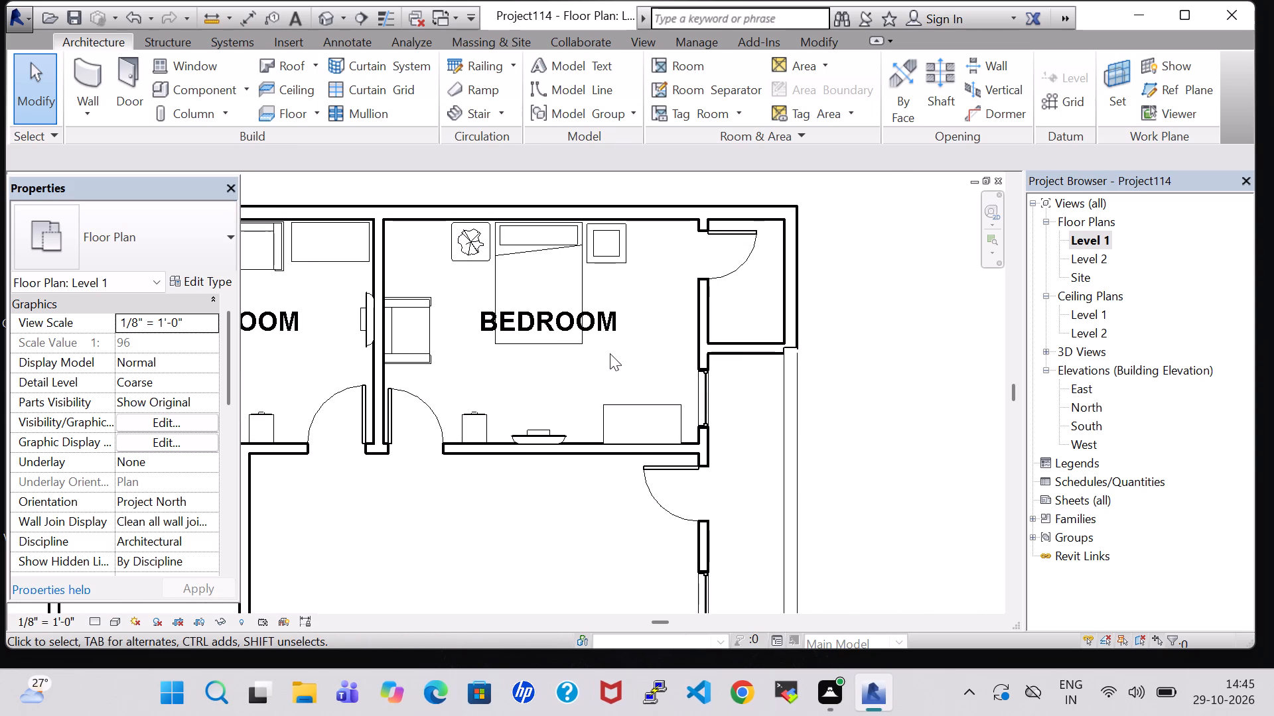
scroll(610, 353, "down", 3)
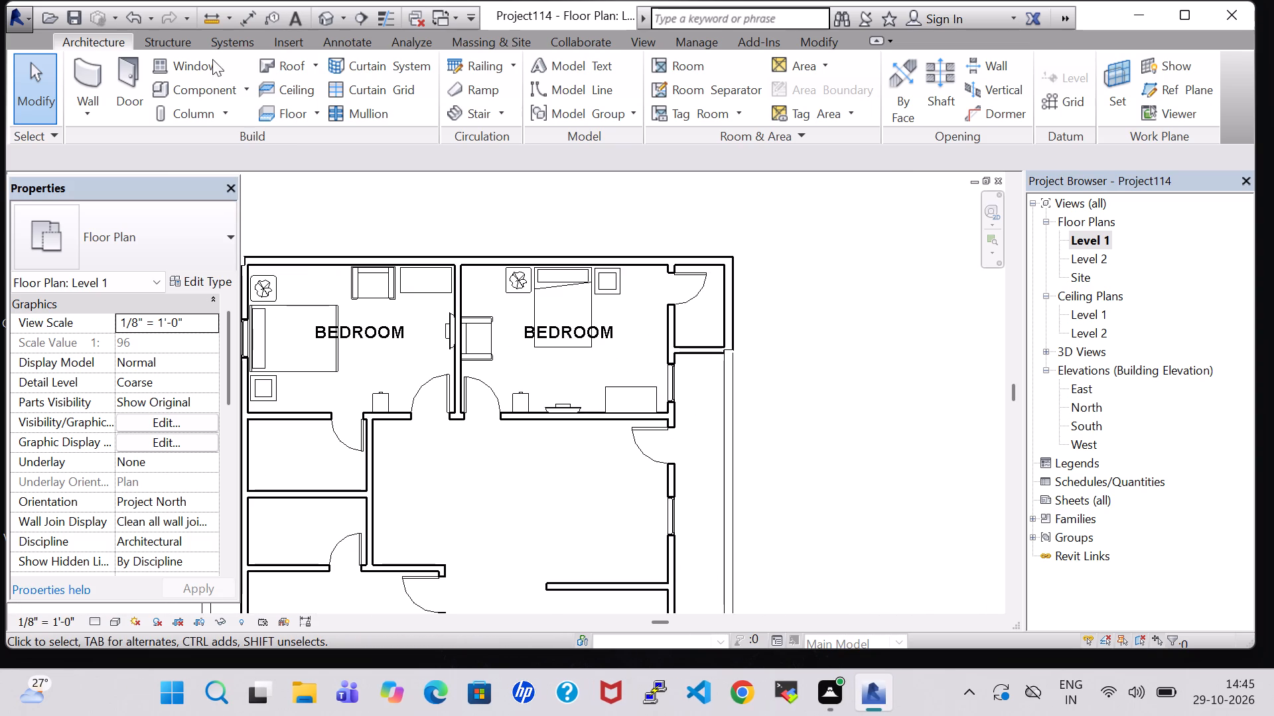
Load the Toilet-Domestic-3D family from the US Imperial library's architectural plumbing fixtures, Water Closets folder, for component placement.
left_click(215, 89)
left_click(806, 90)
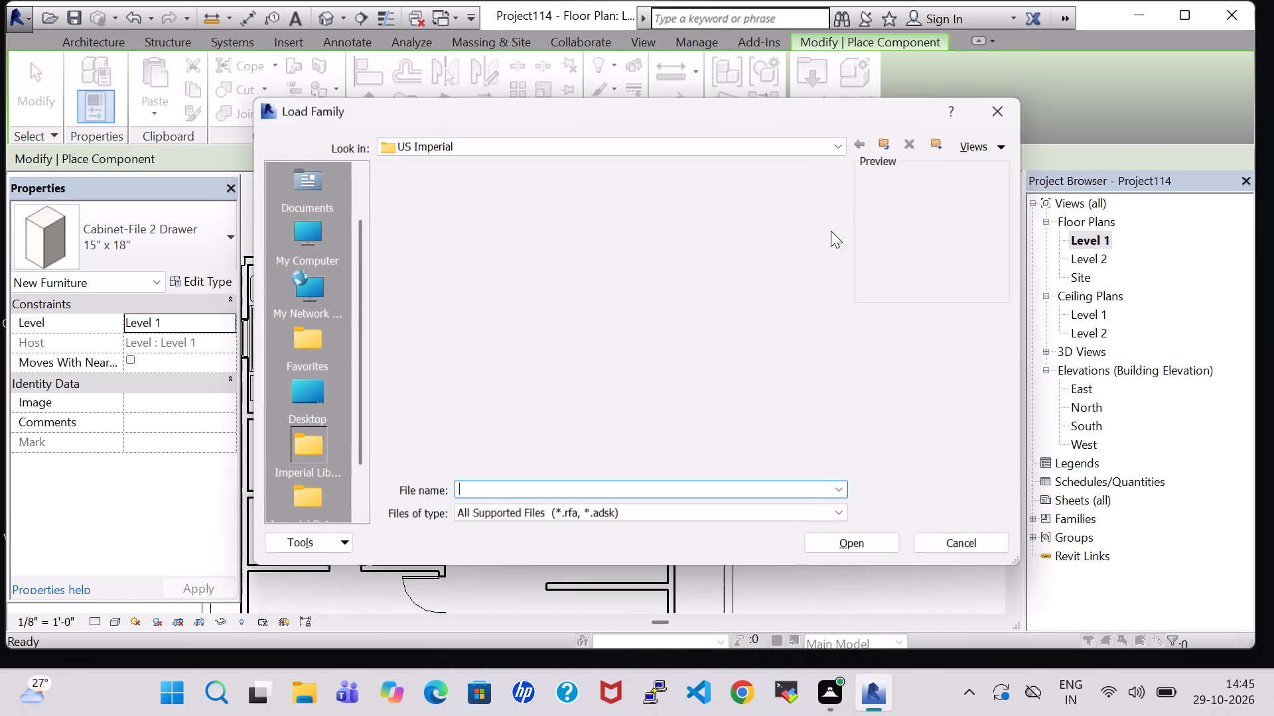
left_click(732, 453)
key("p")
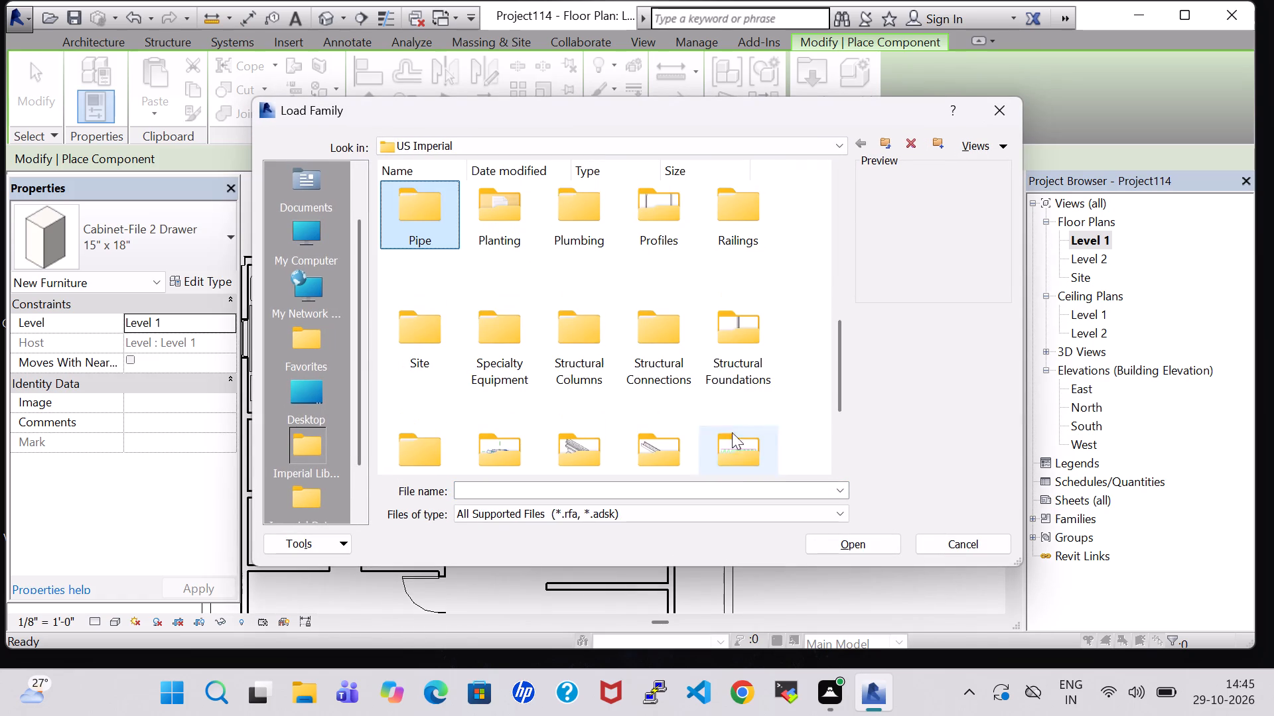
double_click(575, 214)
double_click(427, 208)
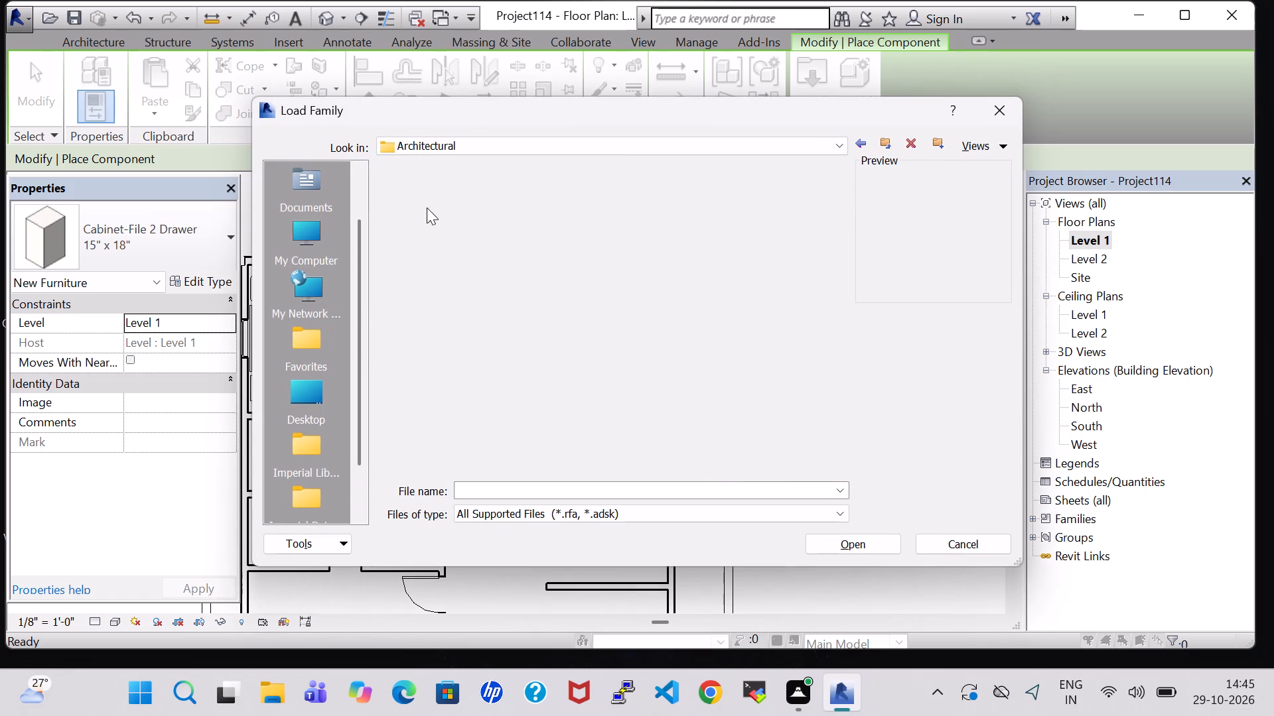
double_click(516, 211)
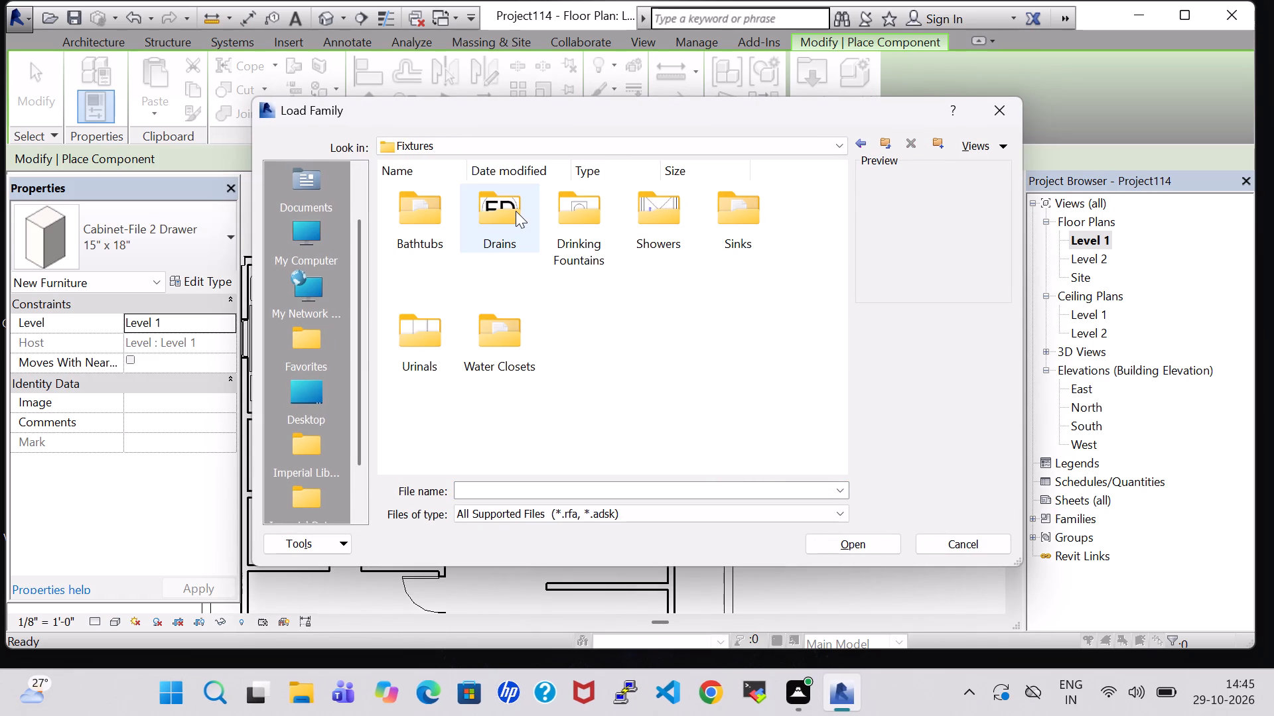
double_click(500, 323)
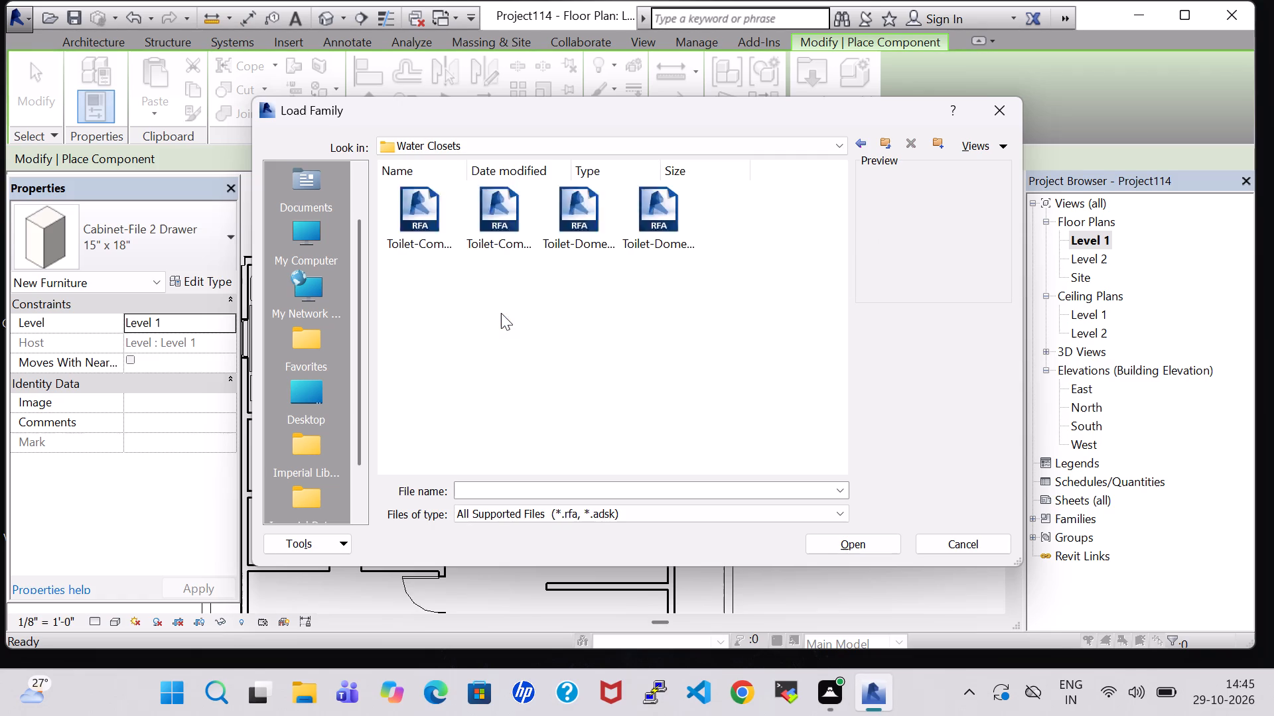
left_click(661, 222)
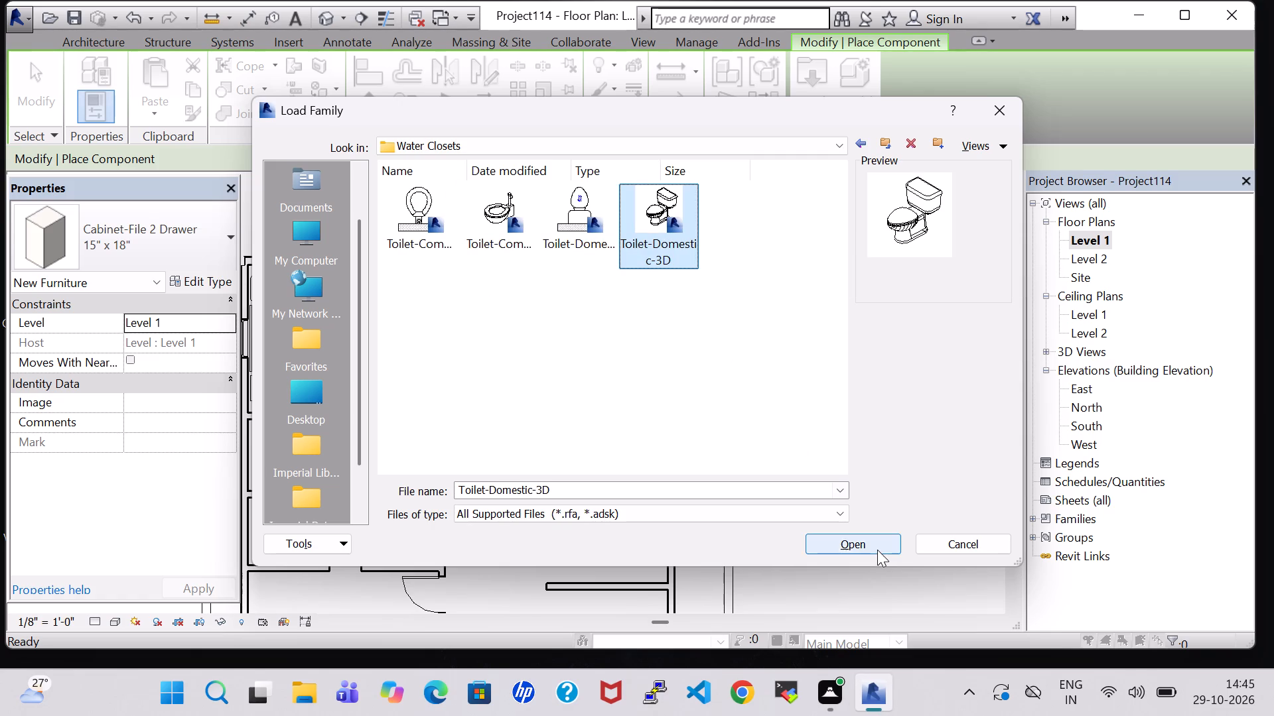
left_click(877, 550)
Position the Toilet-Domestic-3D in the small room off the single-bed bedroom, rotated so its tank backs onto the short wall away from the door.
scroll(713, 341, "up", 2)
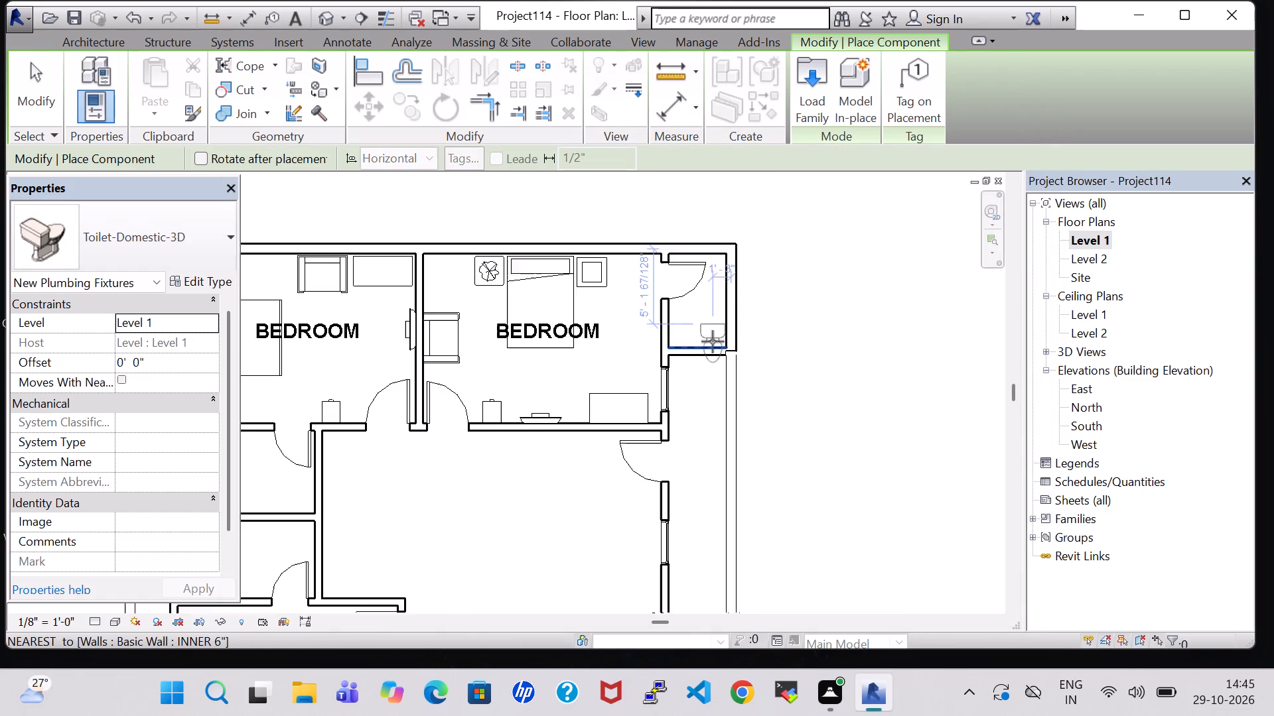
scroll(713, 341, "up", 4)
key("space")
key("space")
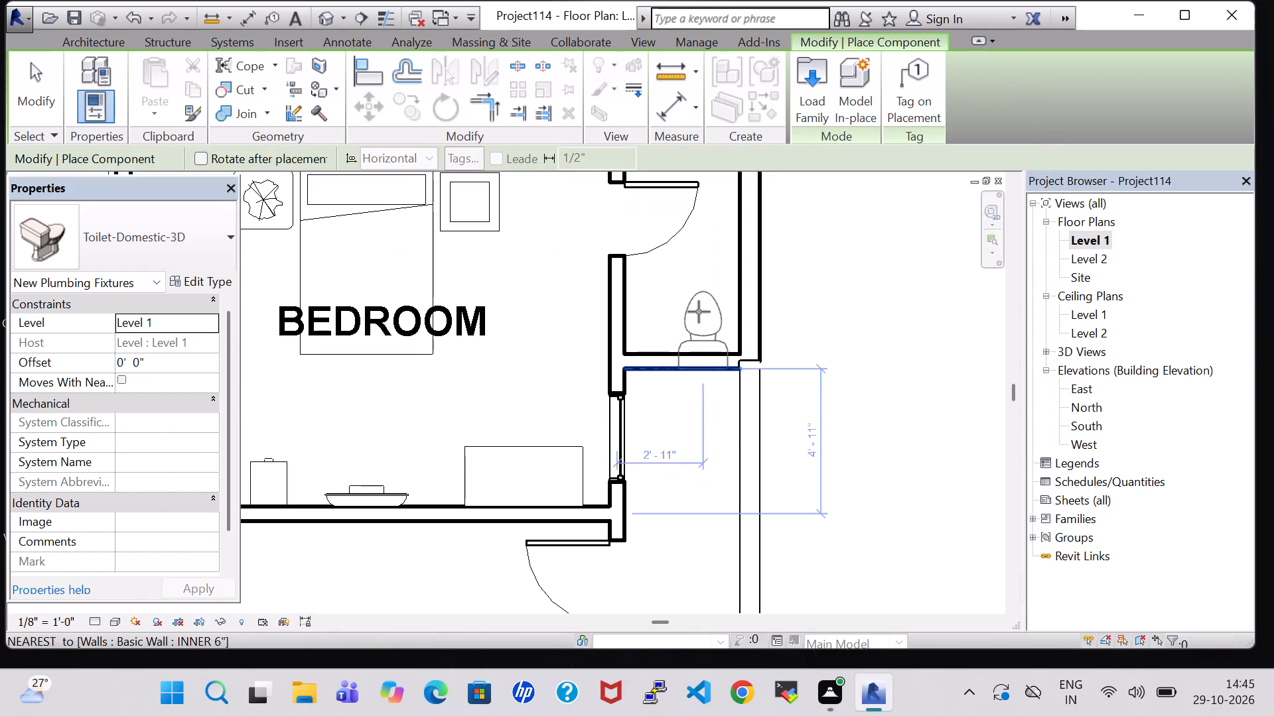
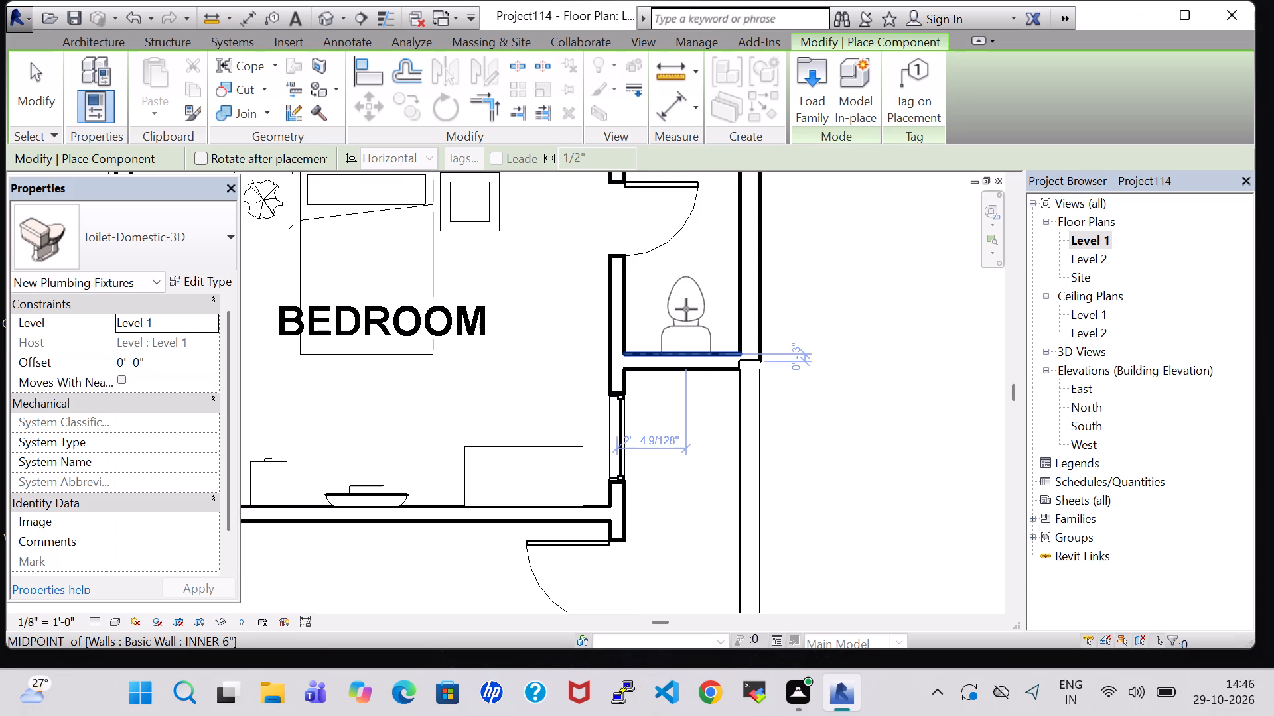
Place the Toilet-Domestic-3D against the short wall of the small room off the single-bed bedroom.
left_click(705, 314)
key("Escape")
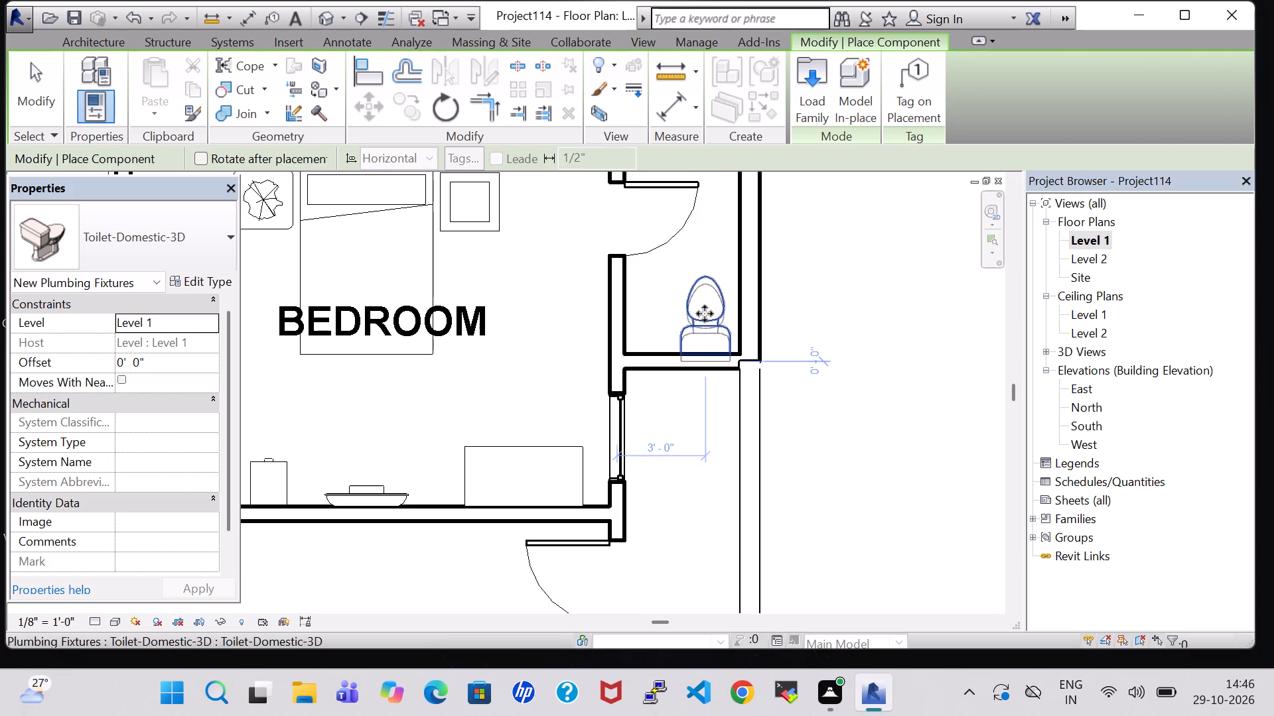
key("Escape")
Load the Sink Vanity-Square family from the US Imperial library's architectural plumbing fixtures, Sinks folder, for component placement.
scroll(652, 271, "down", 6)
left_click(198, 93)
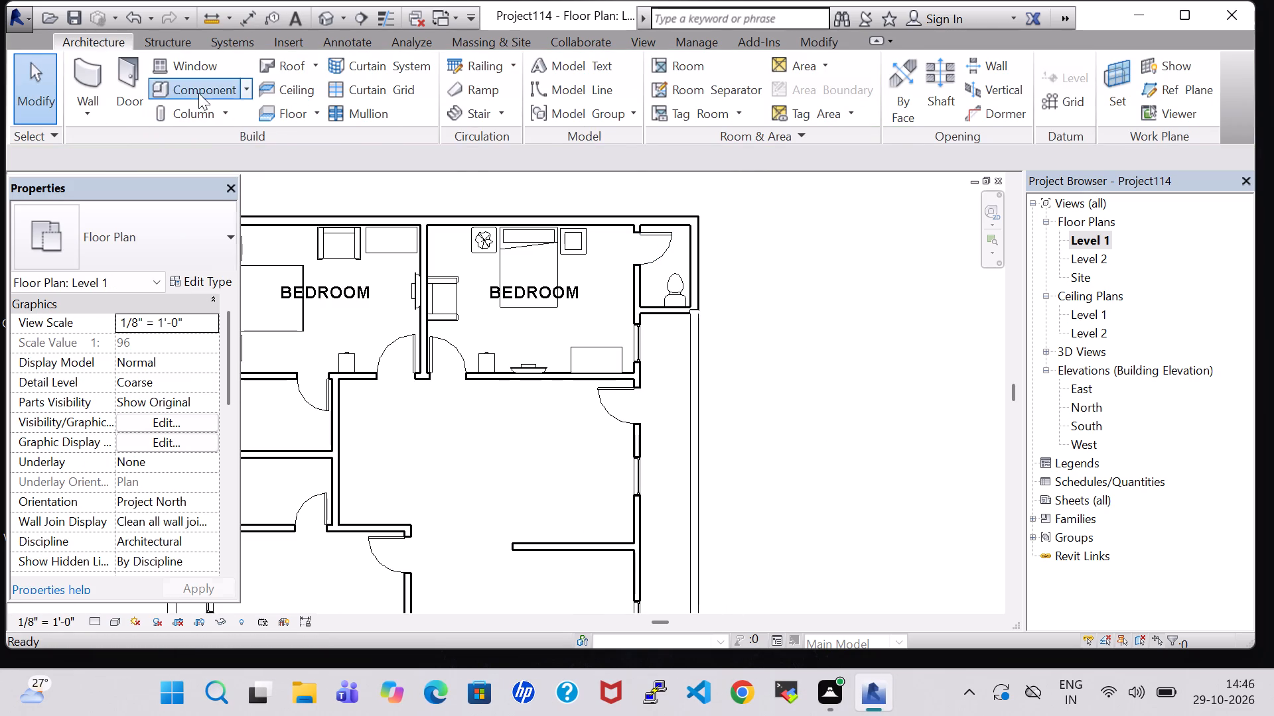
left_click(817, 81)
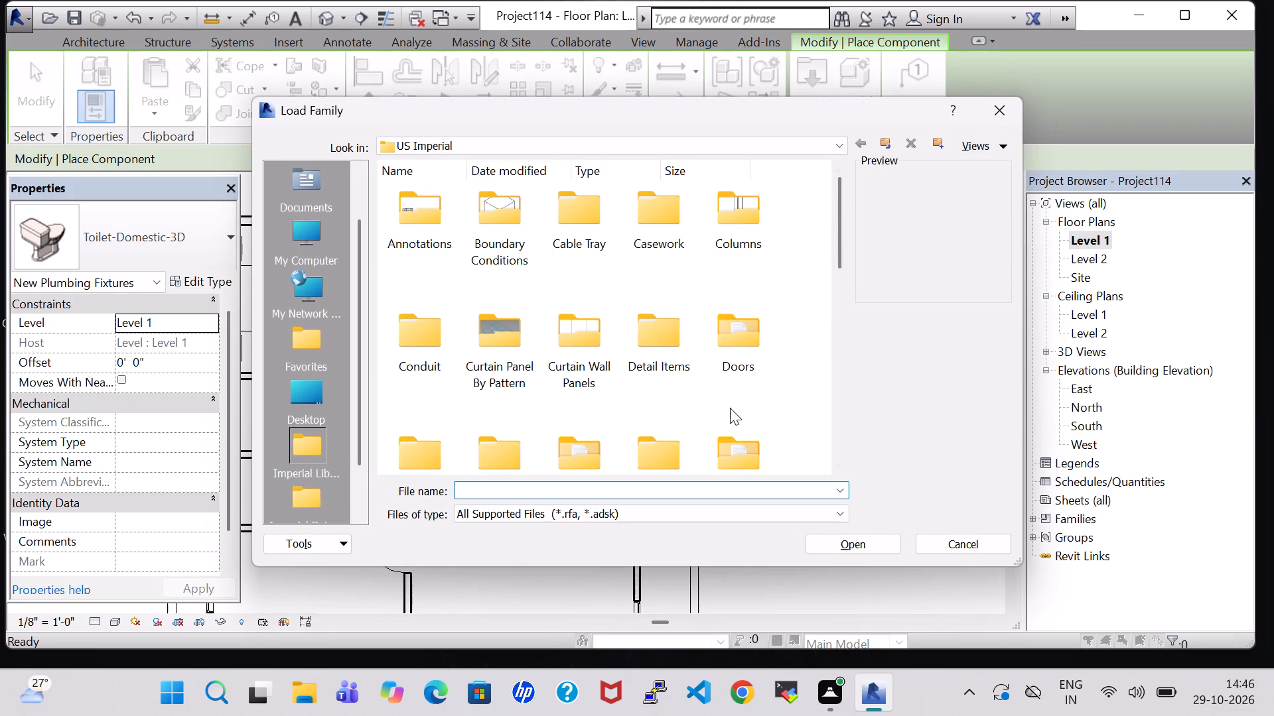
scroll(730, 408, "down", 2)
scroll(748, 267, "down", 2)
scroll(747, 267, "up", 4)
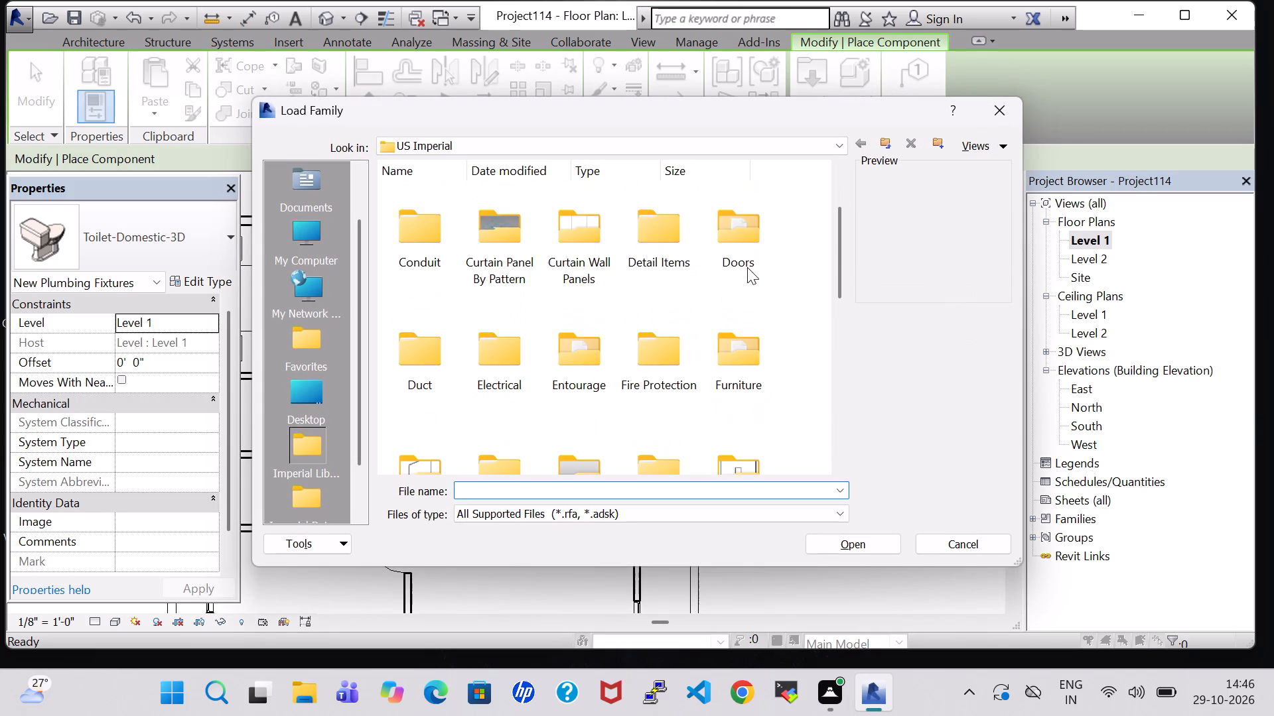
scroll(747, 267, "down", 2)
scroll(742, 338, "down", 2)
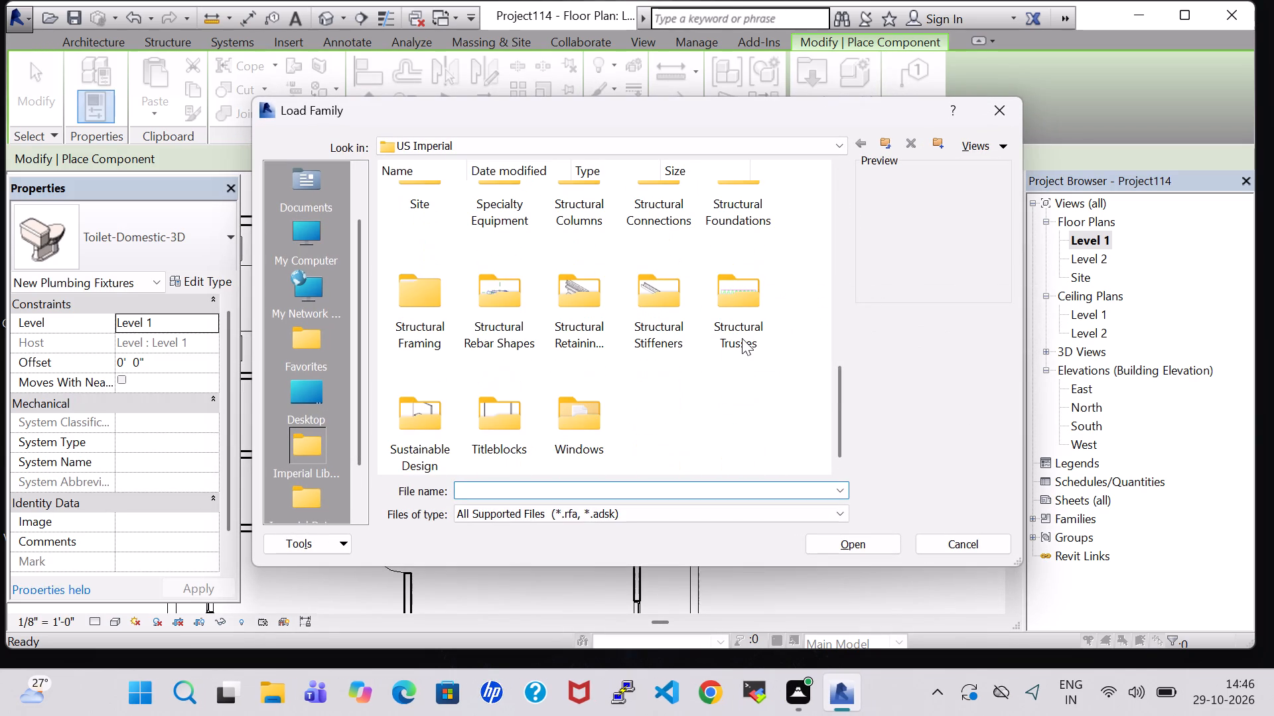
scroll(742, 338, "up", 6)
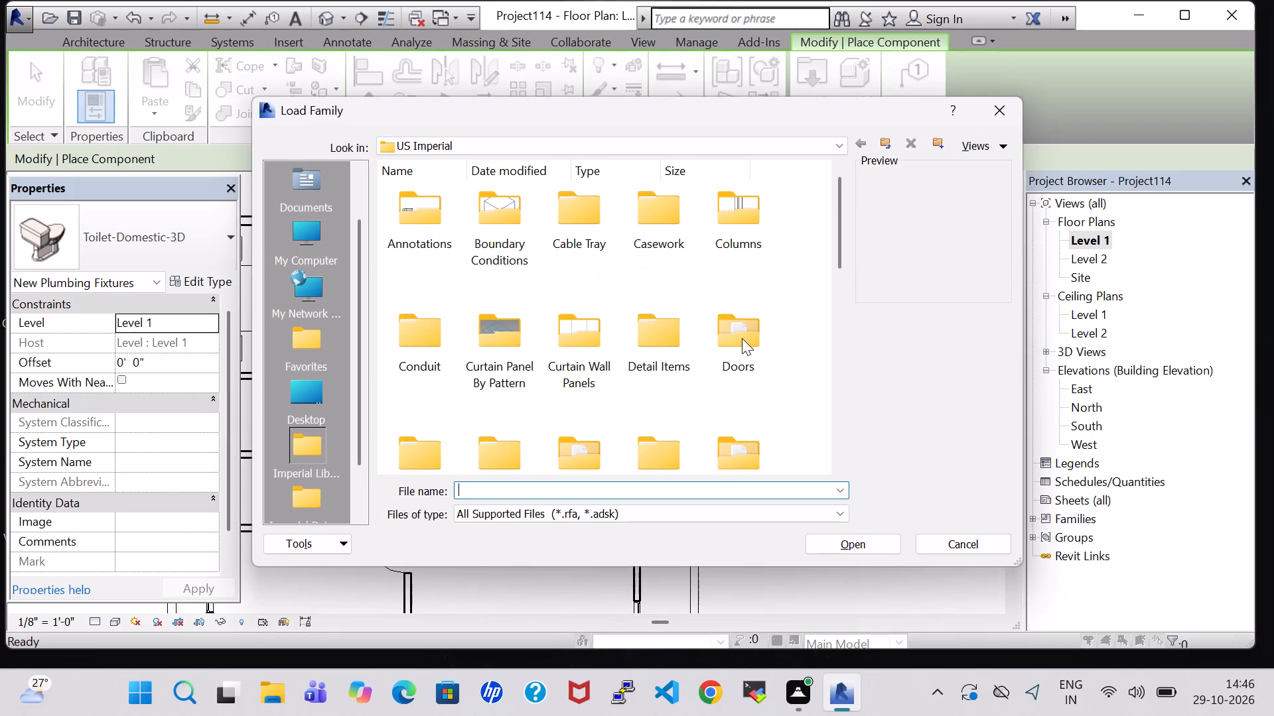
scroll(742, 338, "up", 1)
scroll(742, 338, "down", 1)
double_click(742, 298)
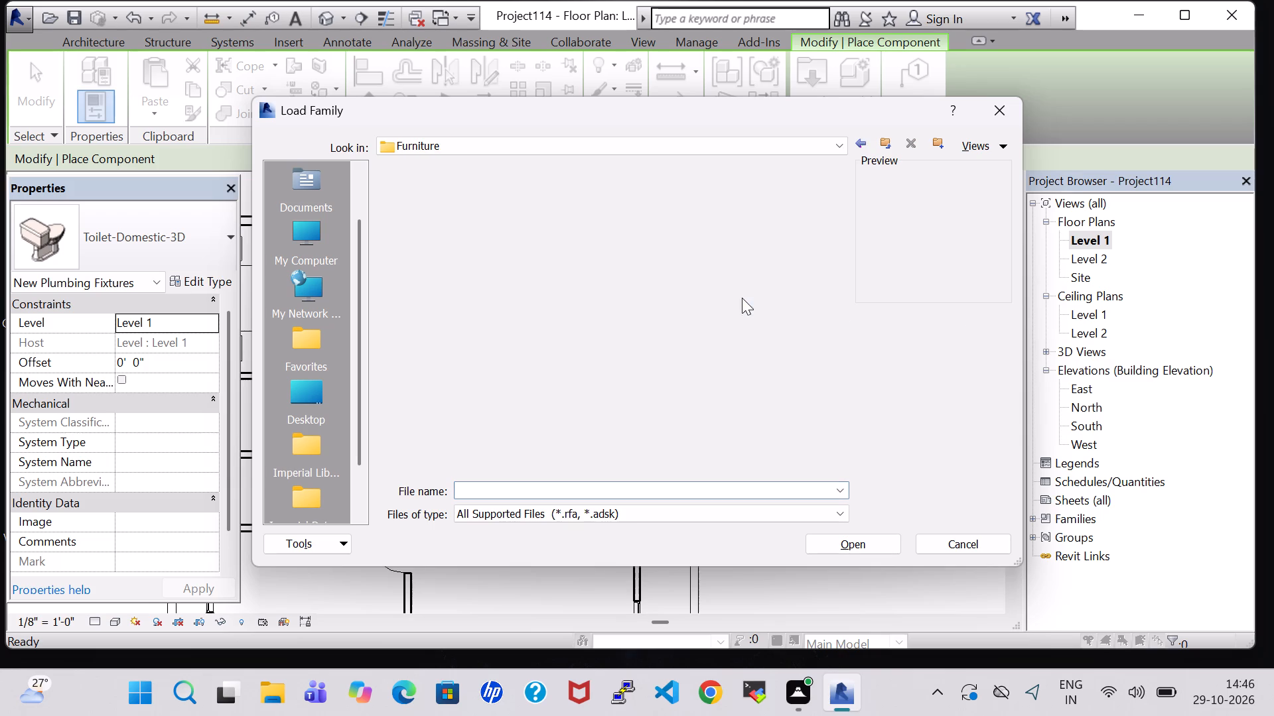
left_click(859, 140)
left_click(644, 332)
key("p")
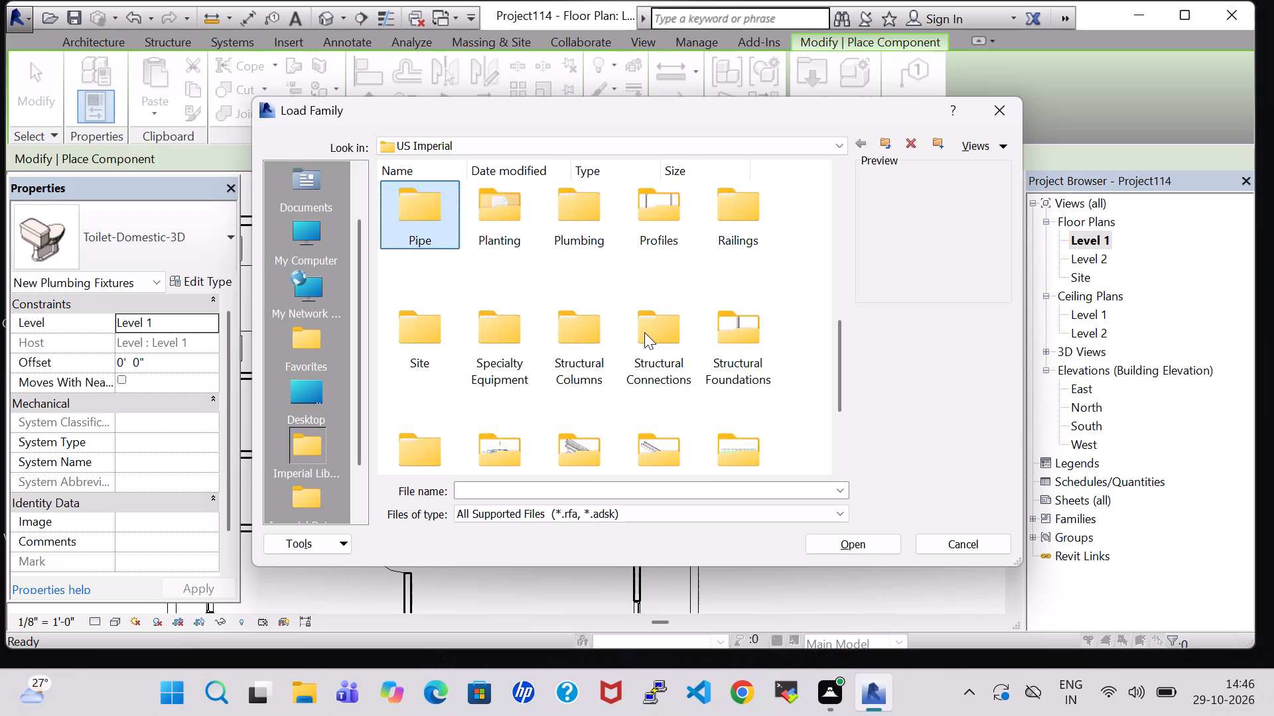
triple_click(550, 191)
double_click(397, 215)
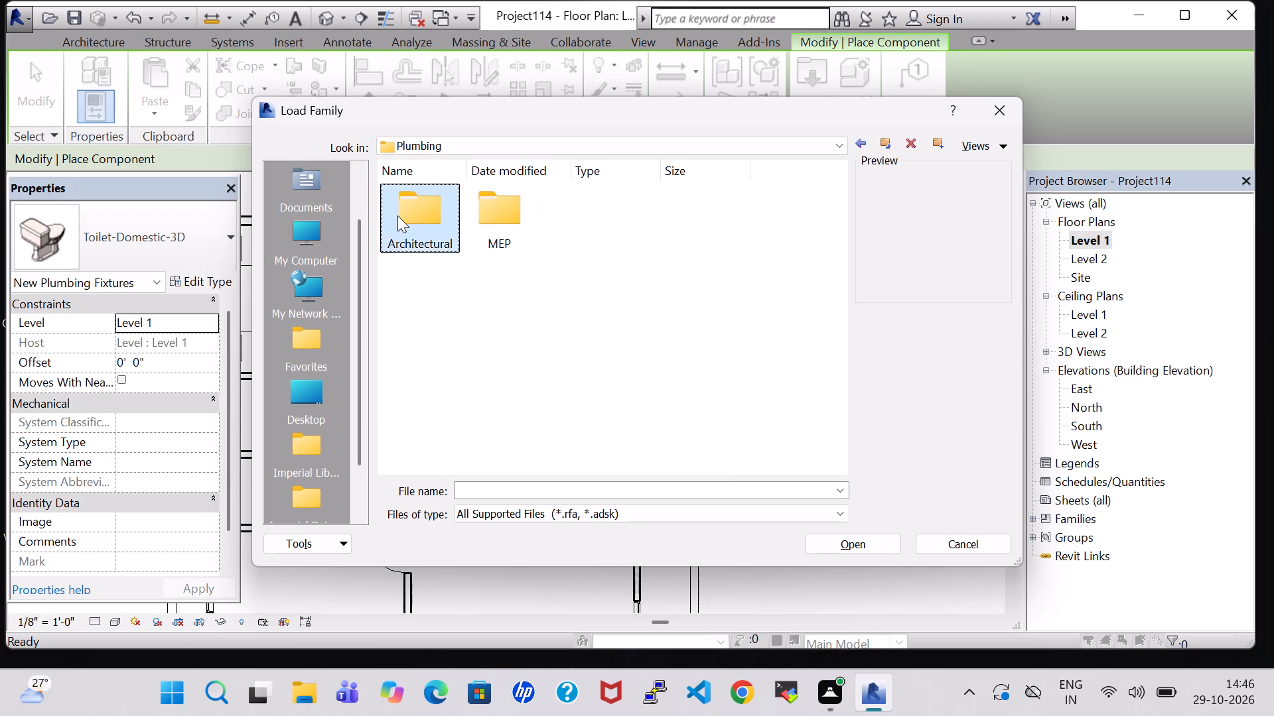
double_click(490, 225)
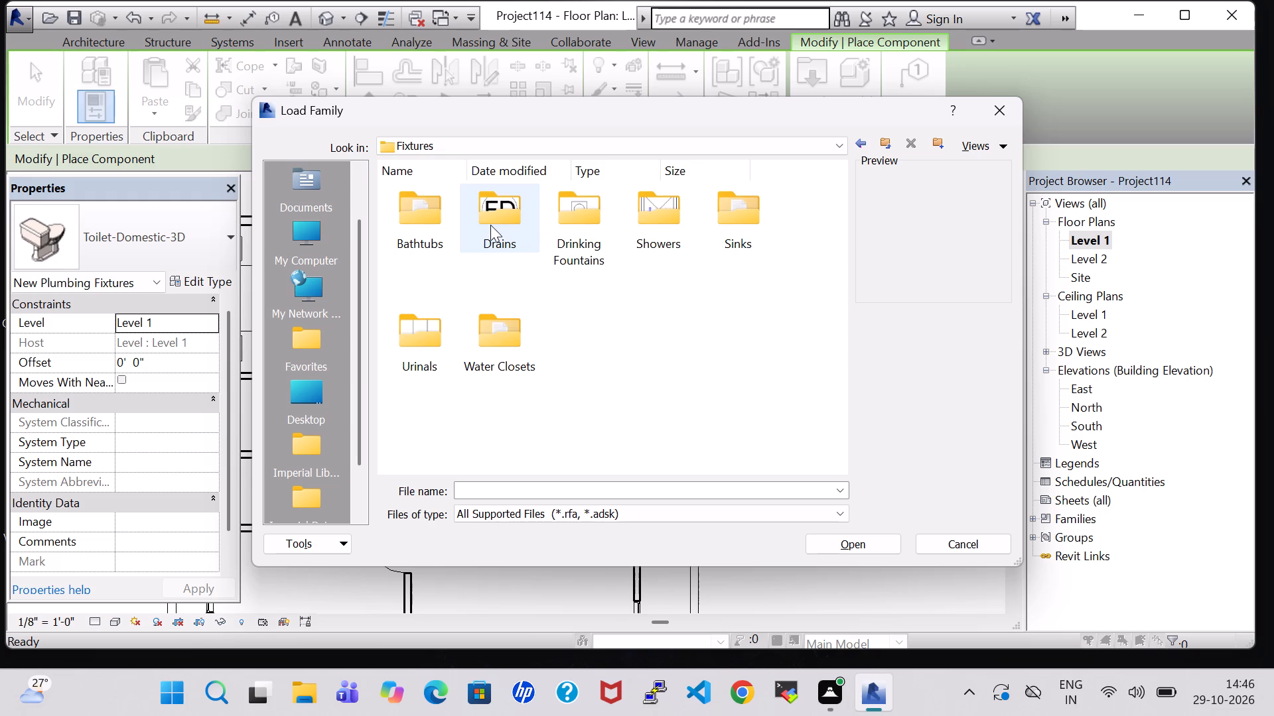
left_click(724, 218)
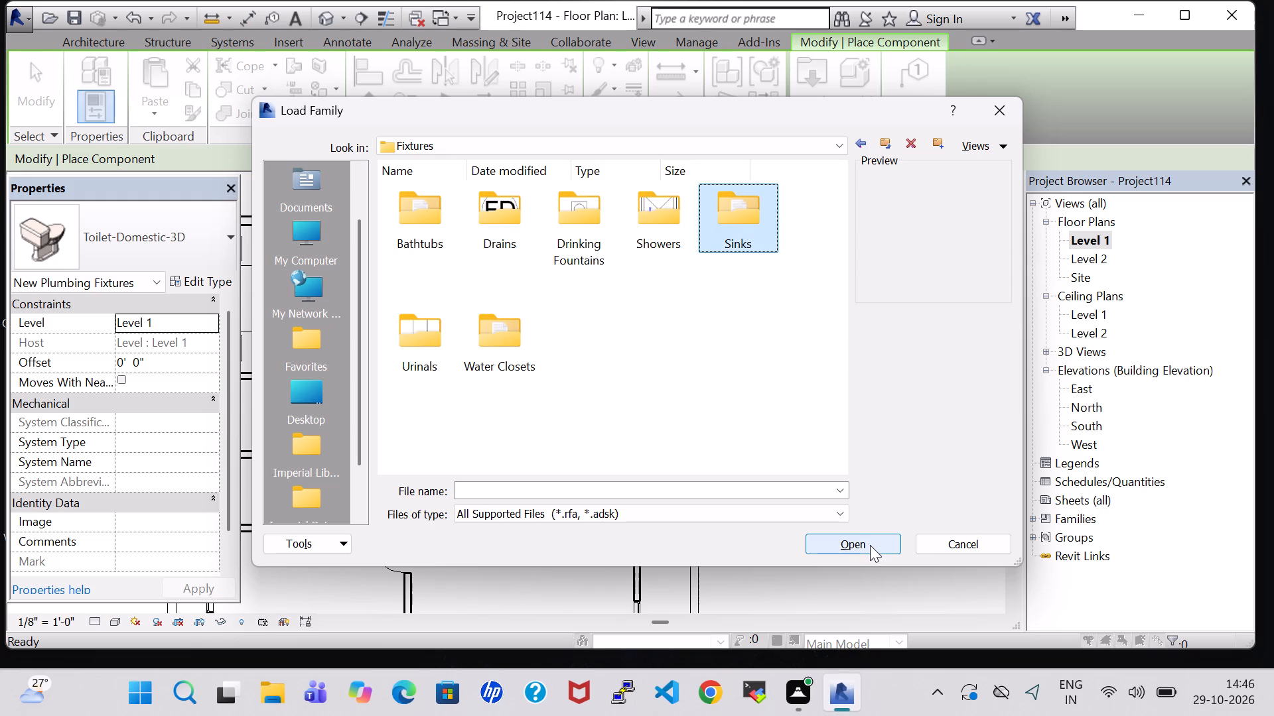
double_click(747, 223)
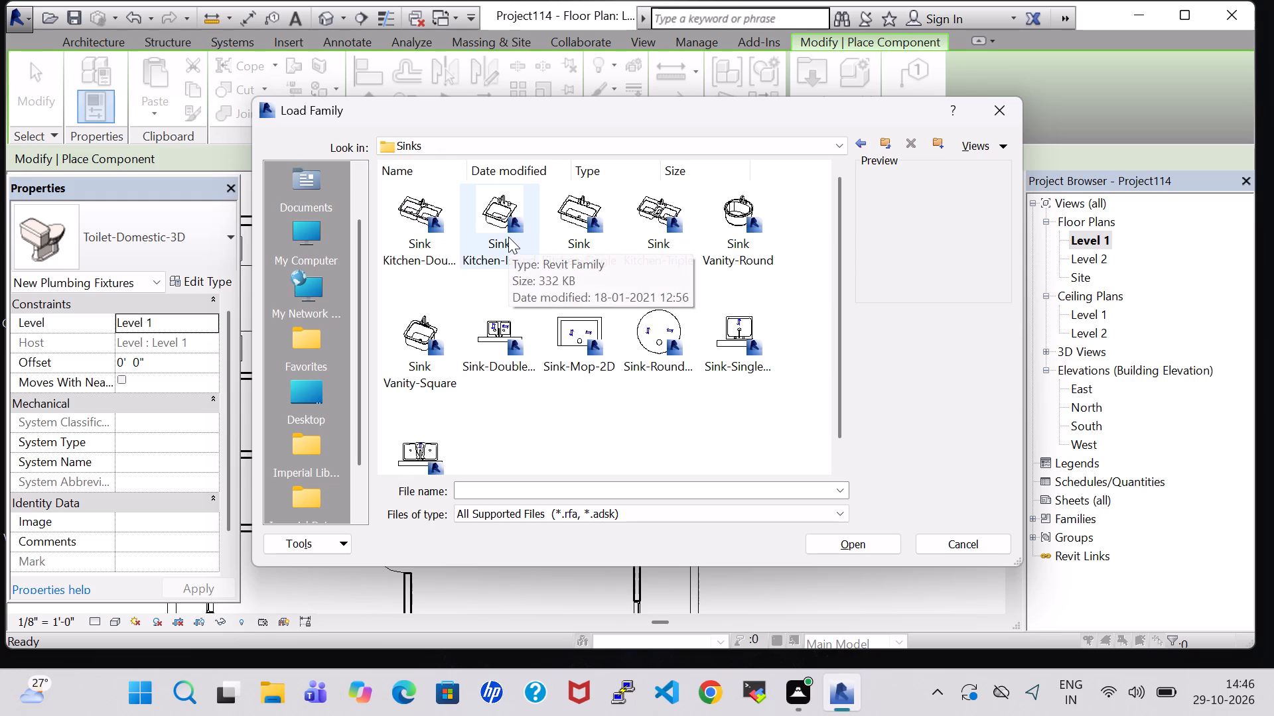
left_click(415, 314)
left_click(864, 537)
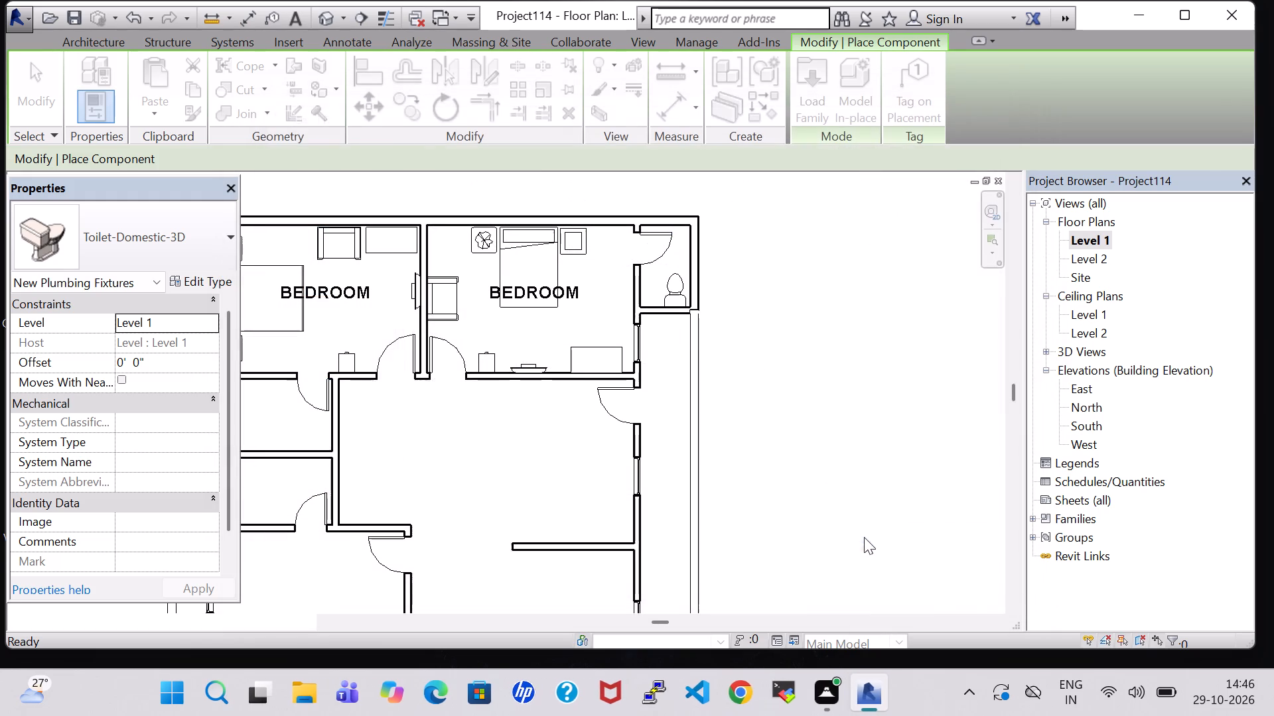
Place the 20" x 18" Sink Vanity-Square beside the toilet, rotated so its faucet backs onto the wall shared with the bedroom.
scroll(656, 316, "up", 5)
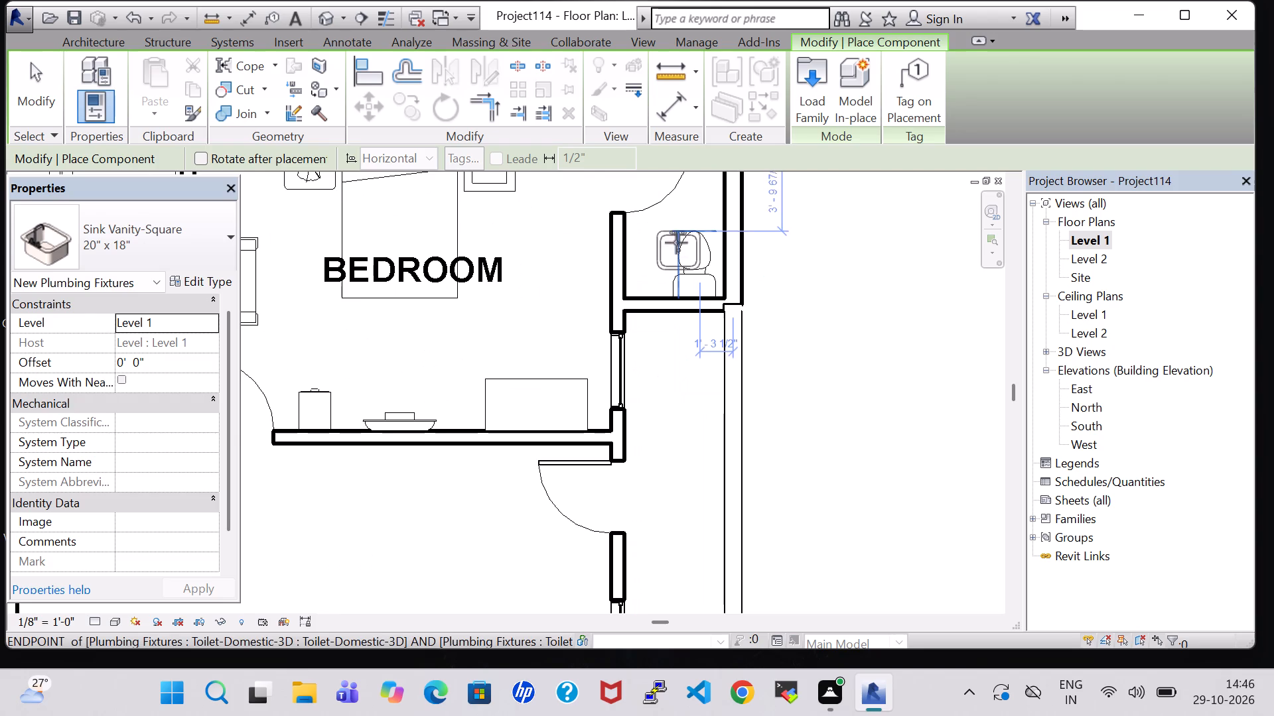
middle_click_drag(676, 243, 677, 357)
key("space")
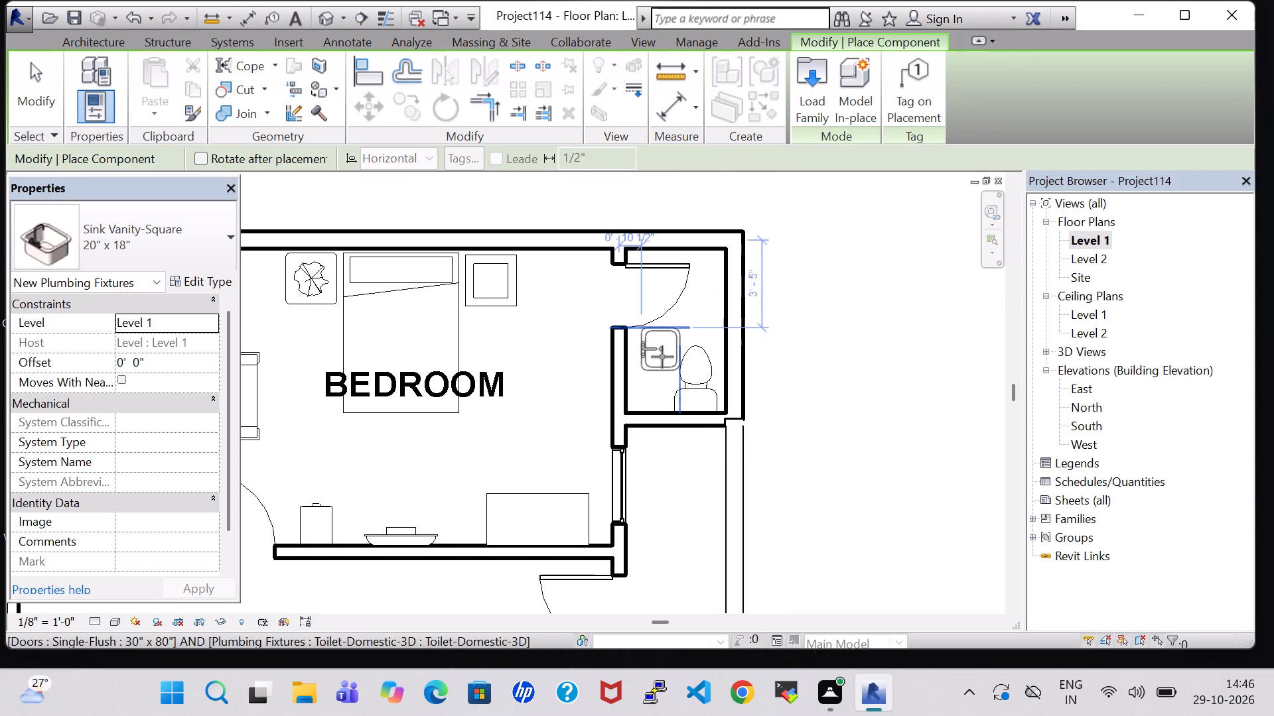
scroll(638, 359, "up", 7)
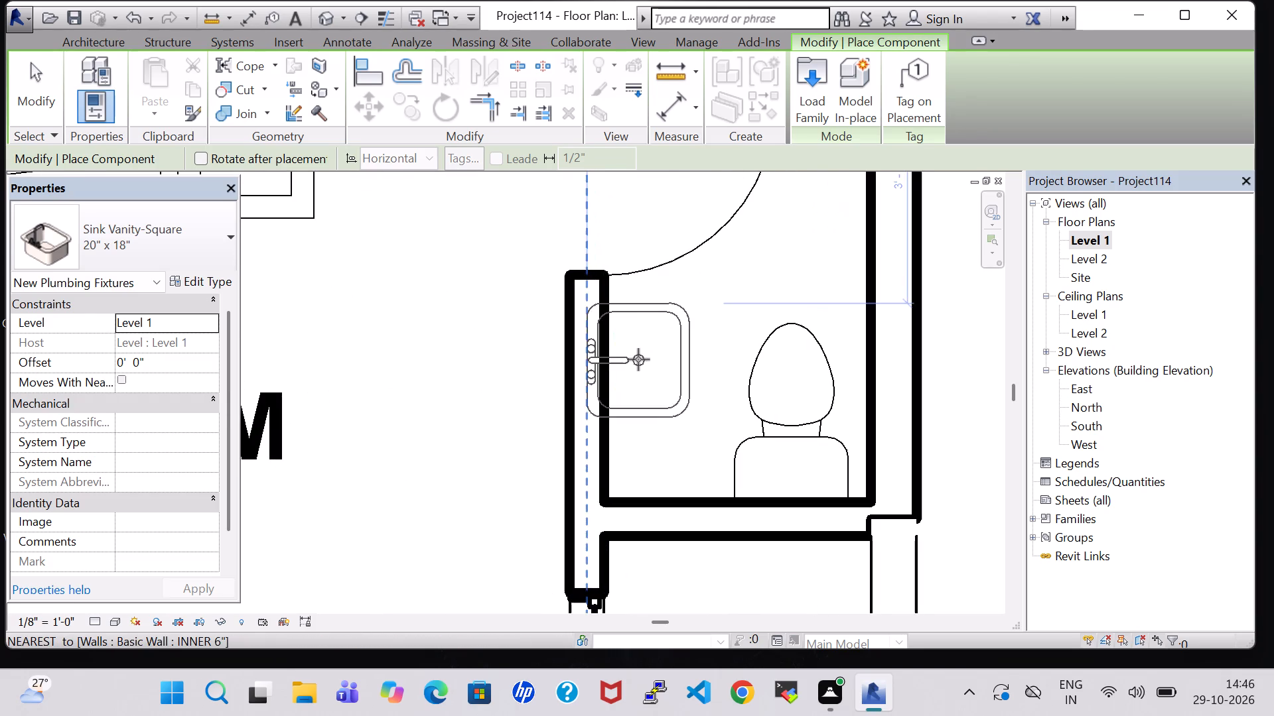
left_click(654, 350)
key("Escape")
key("Escape")
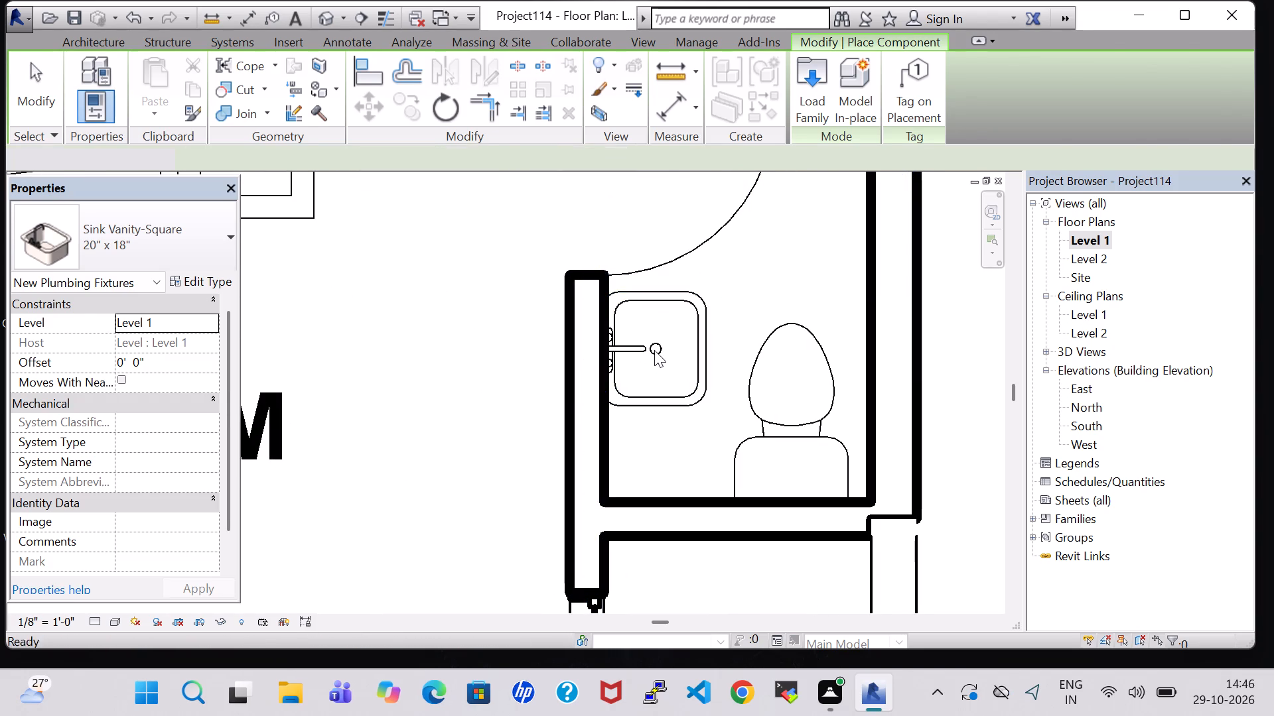
left_click(683, 310)
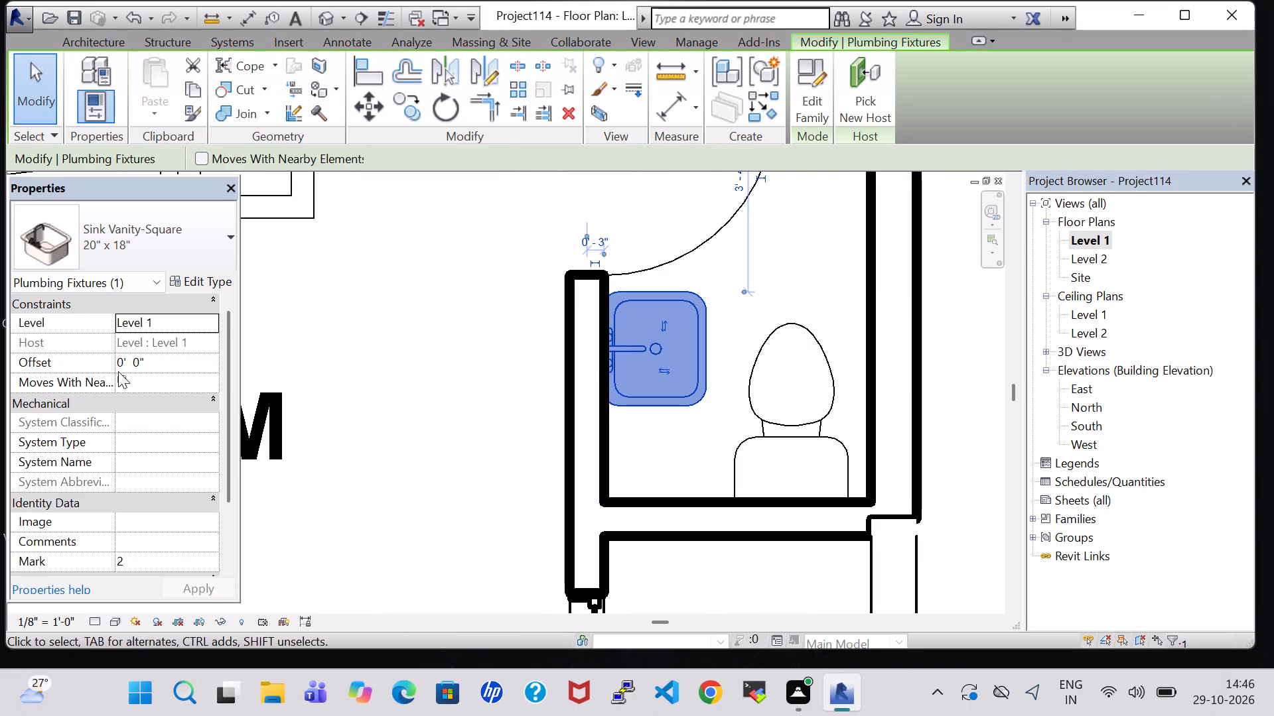
left_click(807, 265)
Create a similar 24" x 48" Mirror-Ellipse from the bedroom's mirror and place it on the toilet room wall behind the sink.
scroll(807, 265, "down", 6)
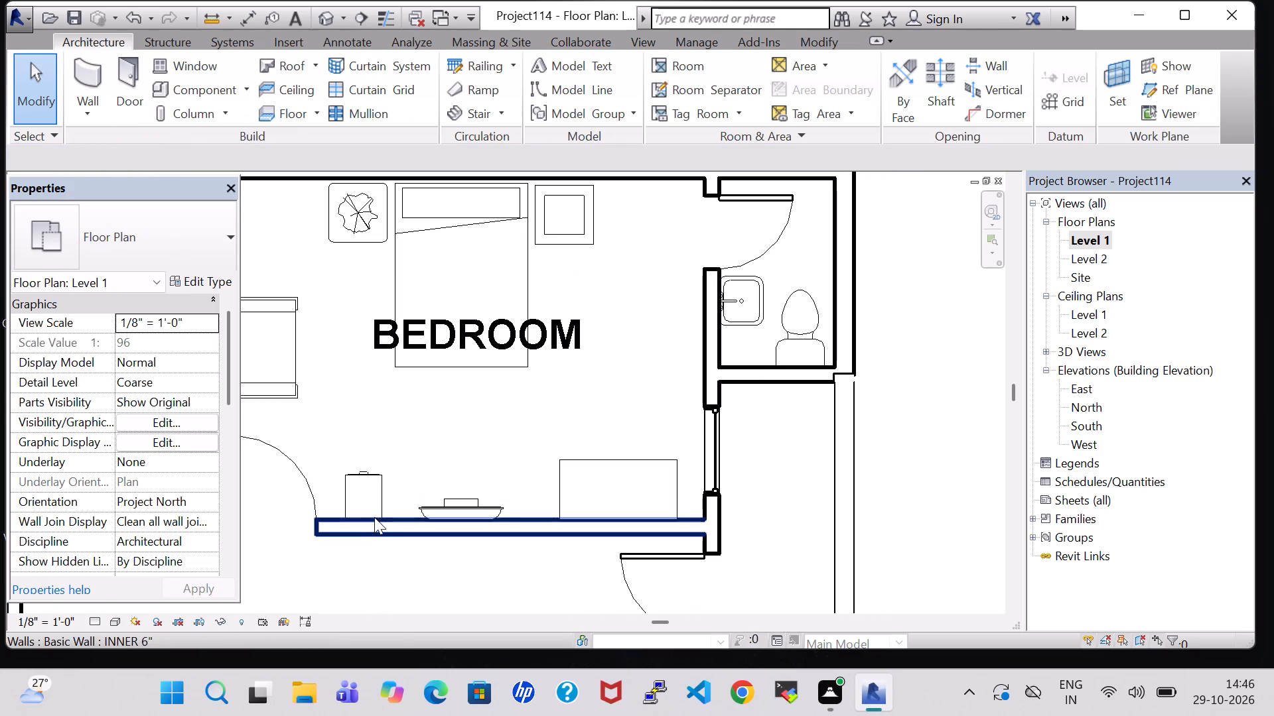
scroll(378, 517, "up", 8)
middle_click_drag(437, 412, 598, 347)
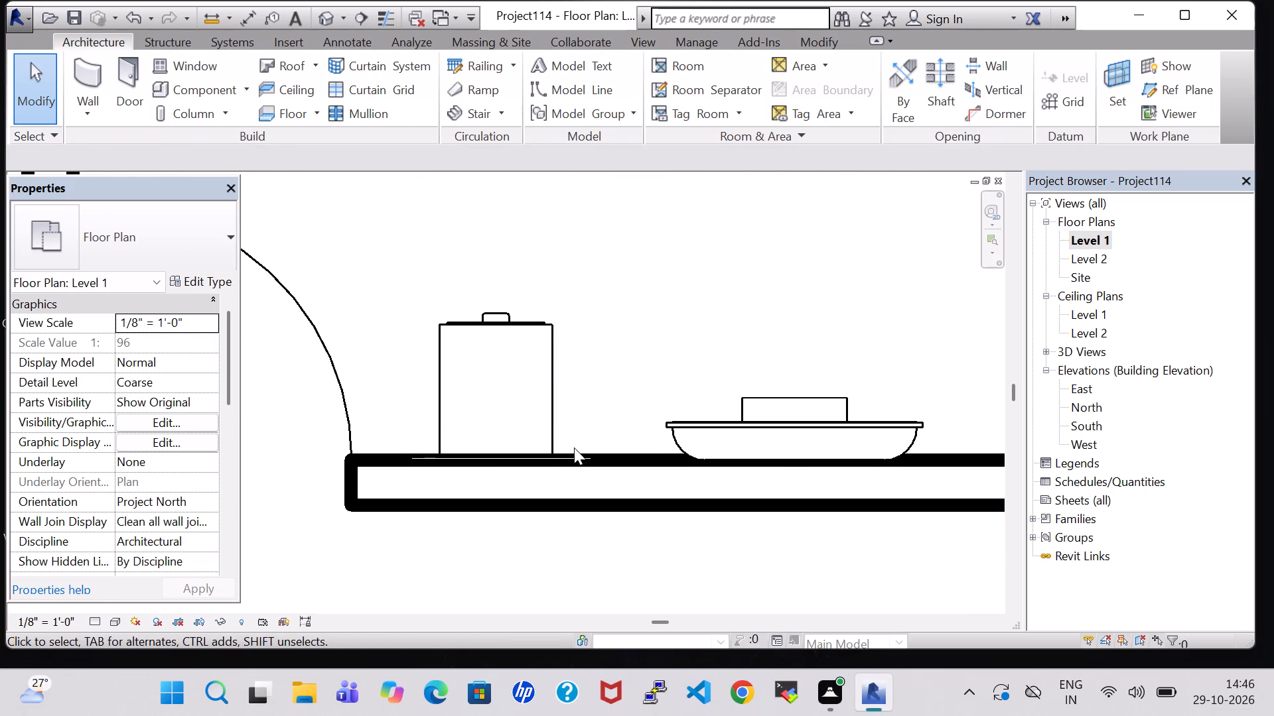
left_click(574, 459)
right_click(574, 459)
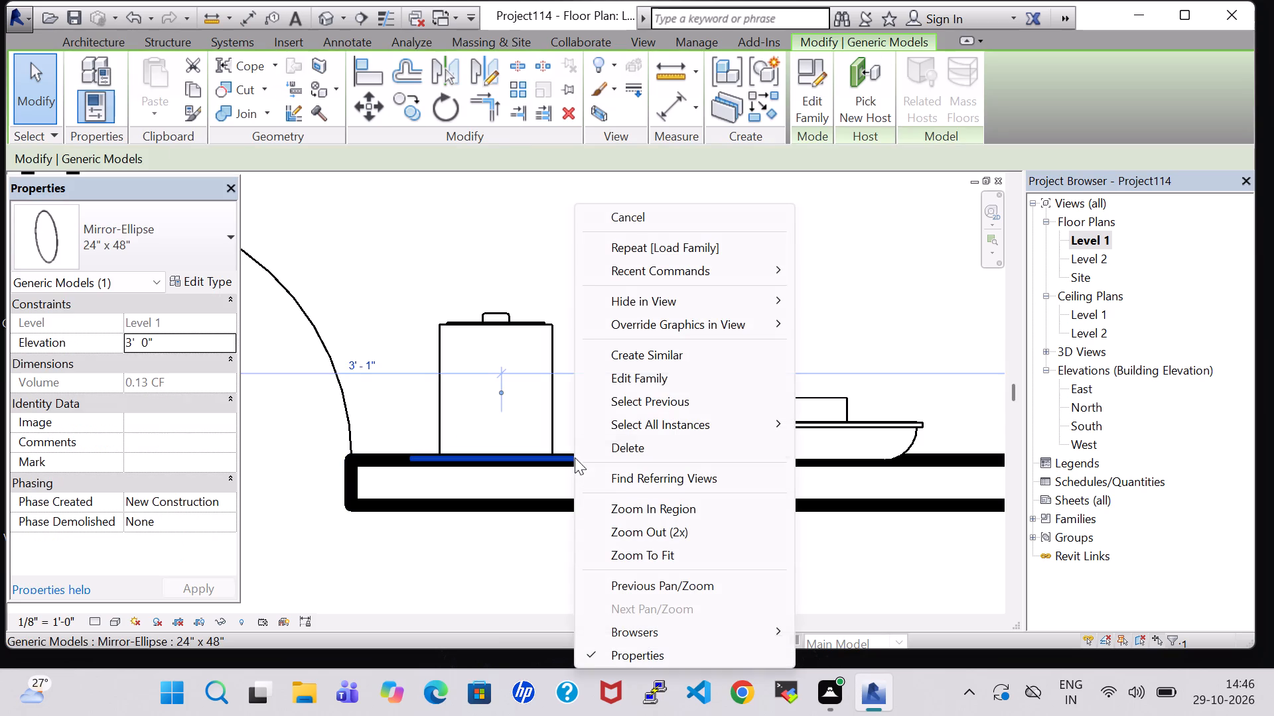
left_click(668, 353)
scroll(782, 296, "down", 5)
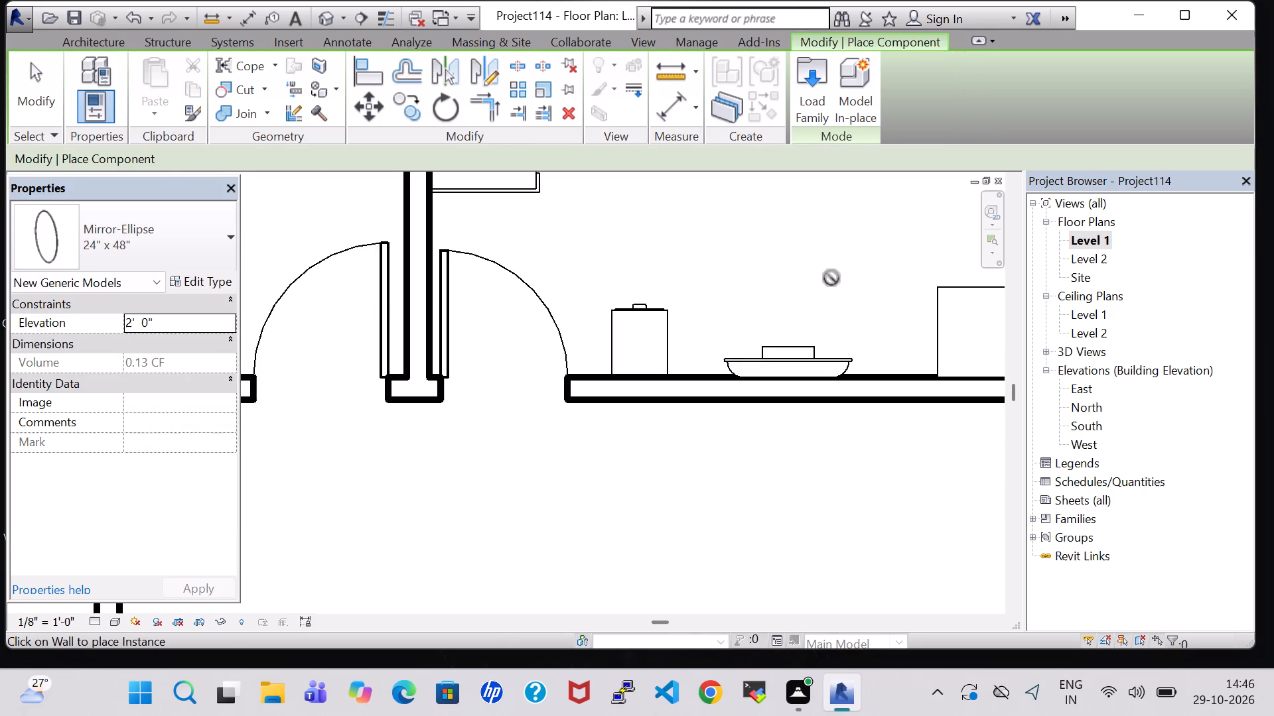
middle_click_drag(831, 278, 467, 457)
middle_click_drag(789, 294, 721, 434)
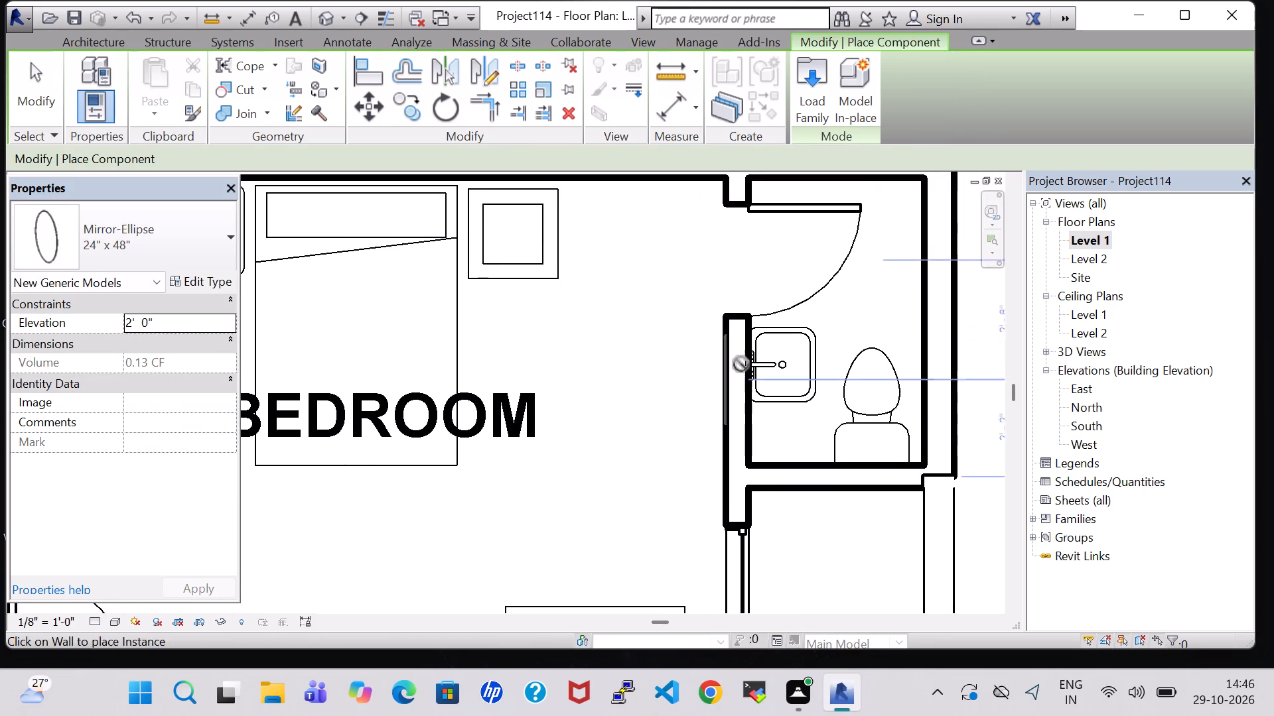
scroll(744, 359, "up", 8)
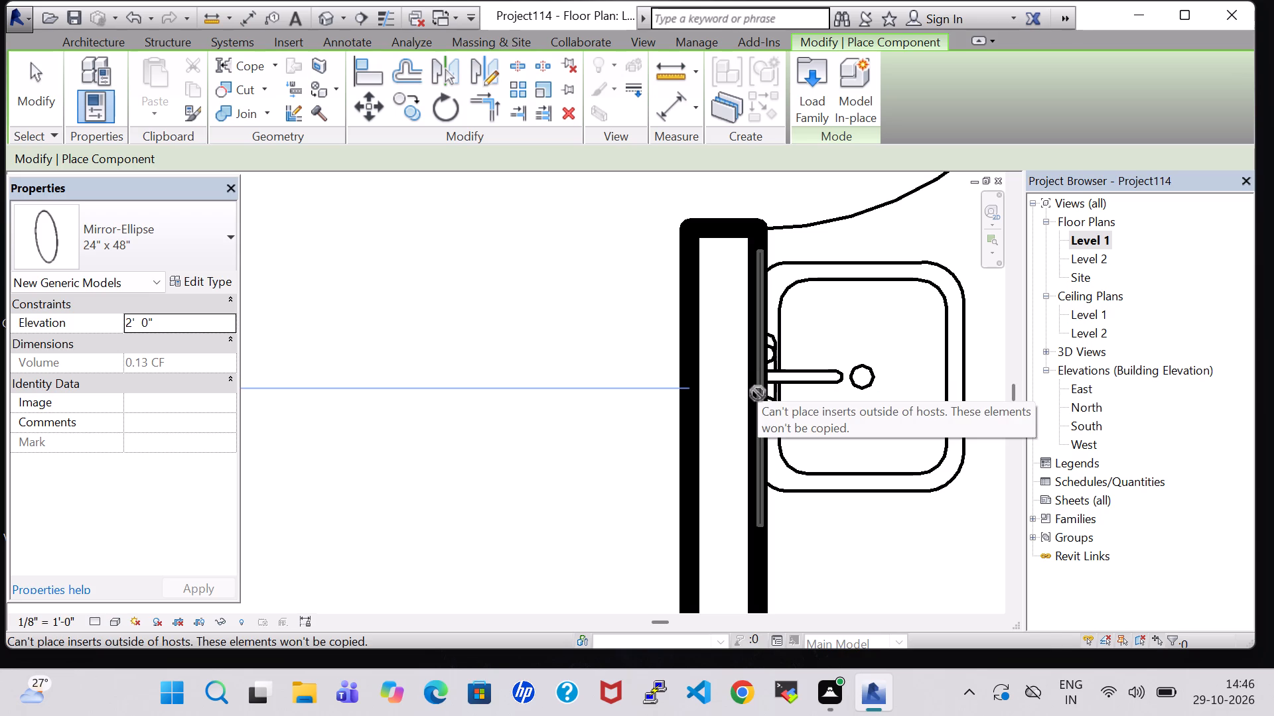
left_click(758, 393)
key("Escape")
key("Escape")
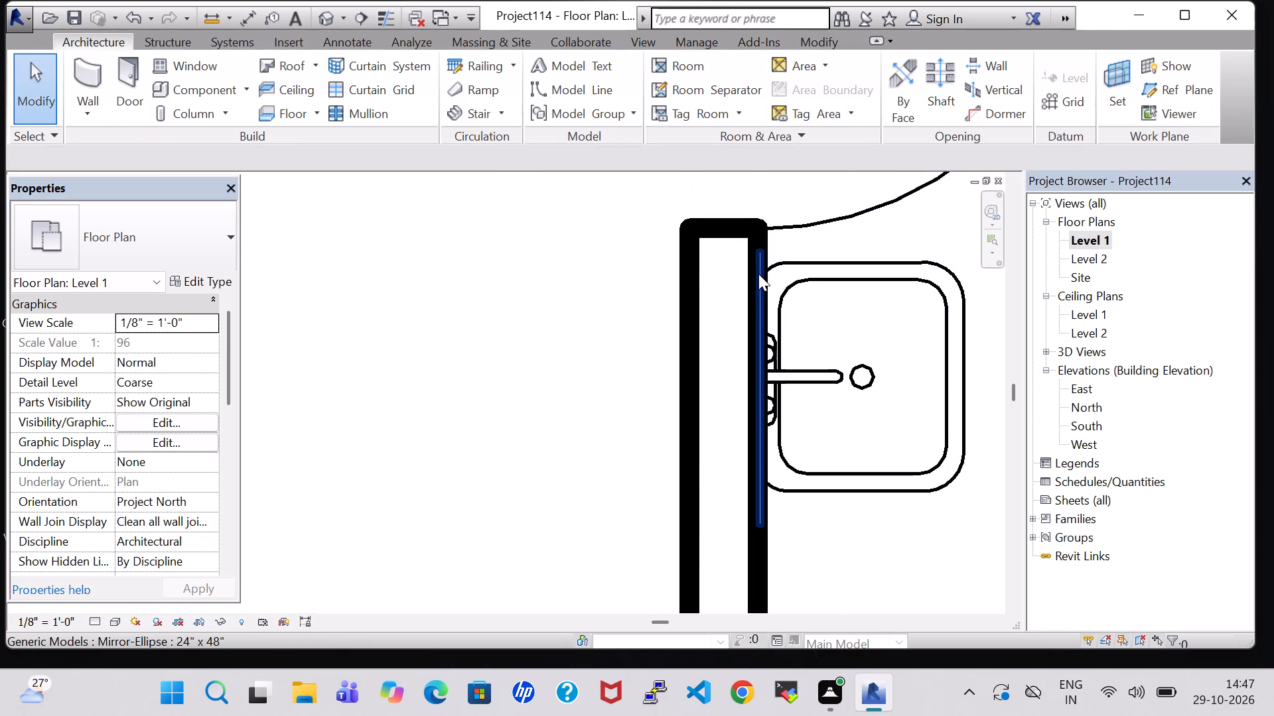
Set the elevation of the mirror behind the sink to 3' 0".
left_click(758, 274)
left_click(135, 343)
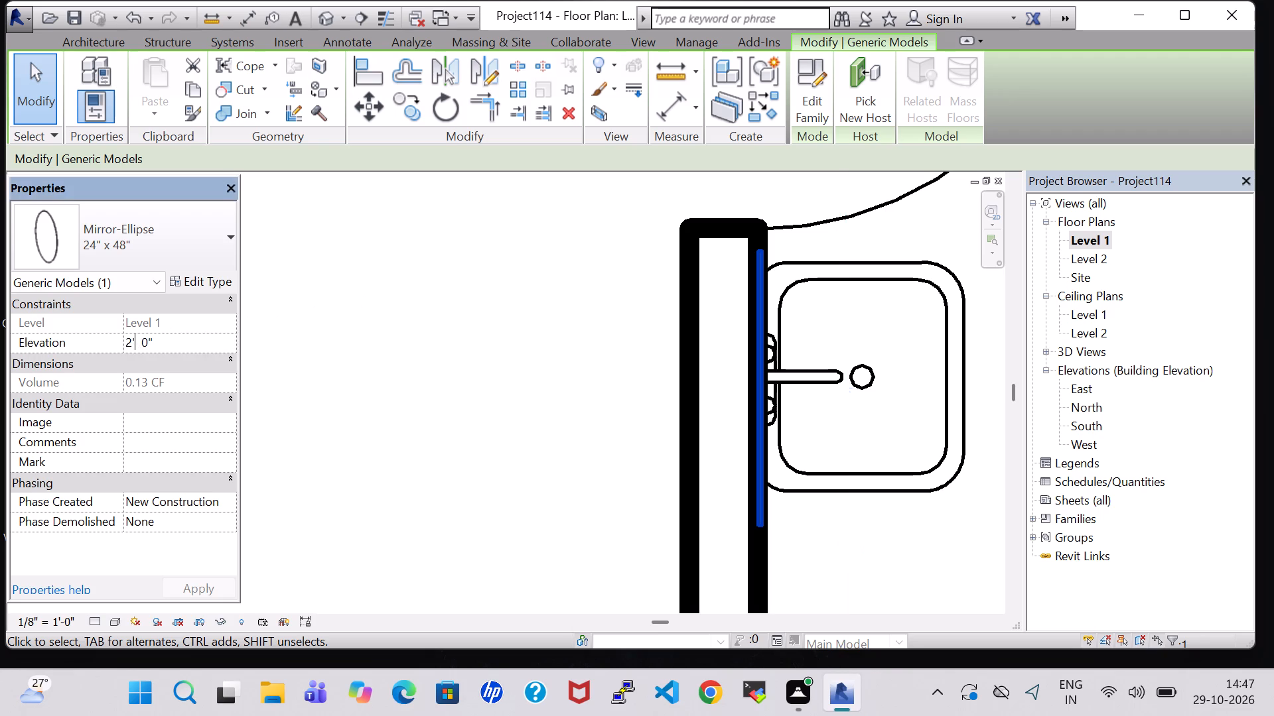
left_click(131, 343)
key("BackSpace")
key("3")
left_click(198, 582)
left_click(464, 345)
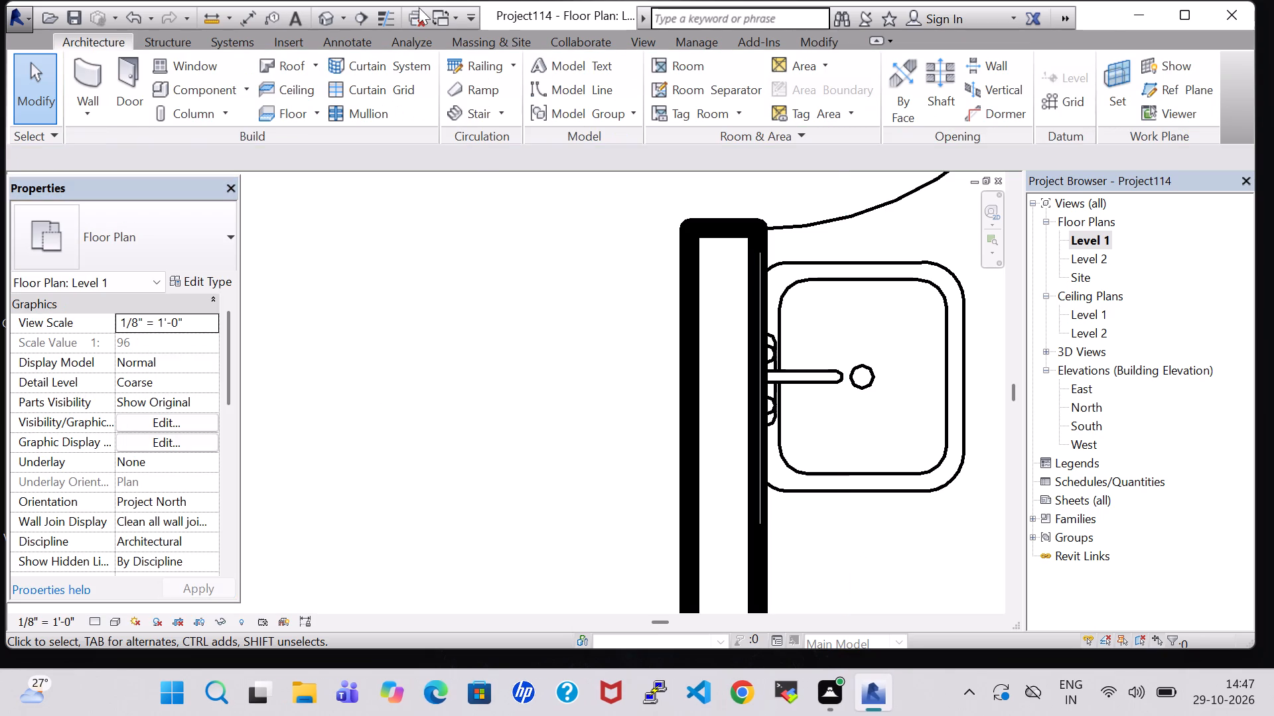
Examine the furnished rooms in the 3D view, rechecking the sink, toilet and mirror layout in the Level 1 plan.
left_click(328, 24)
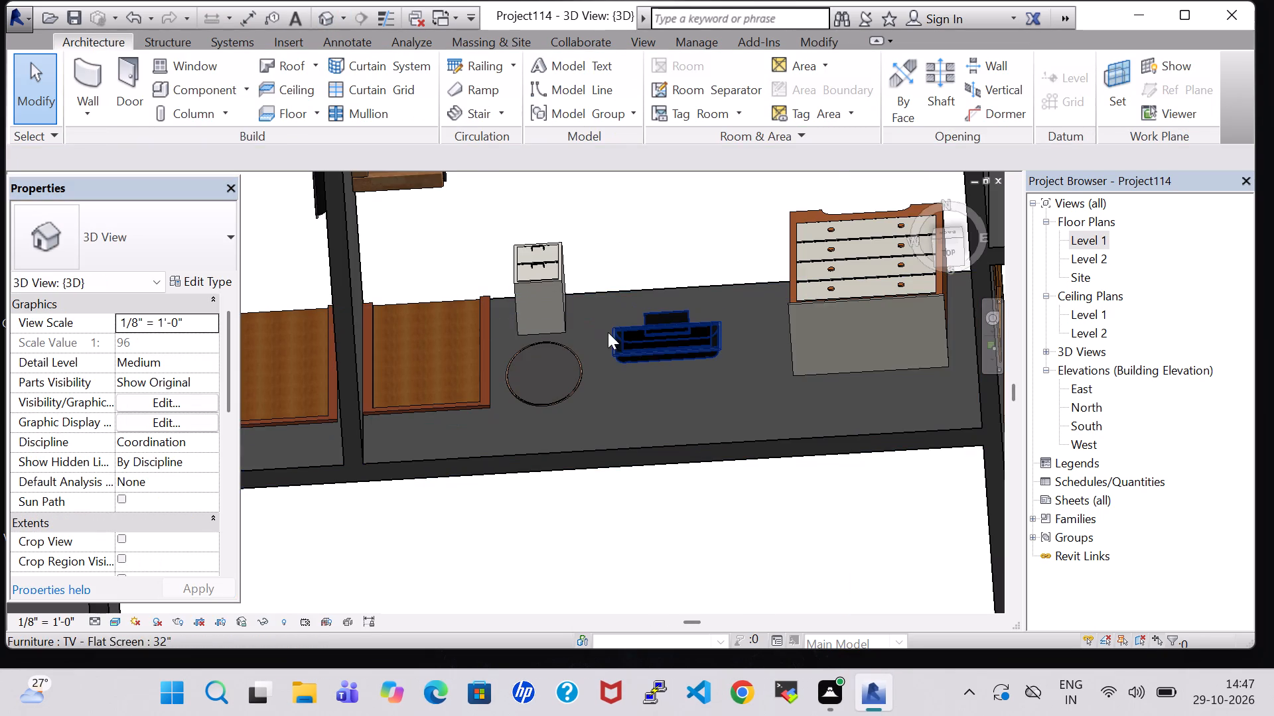
middle_click_drag(411, 266, 834, 339)
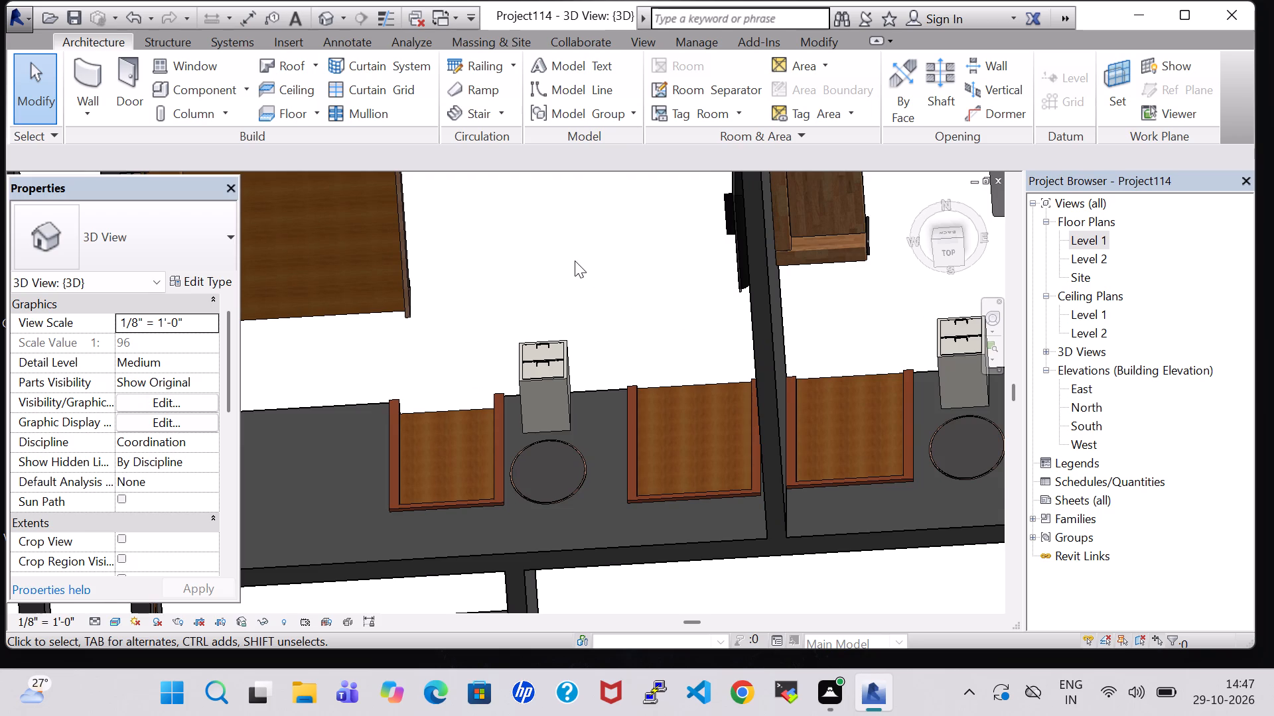
scroll(575, 261, "up", 1)
middle_click(575, 261)
scroll(575, 261, "up", 4)
scroll(575, 263, "down", 2)
middle_click_drag(575, 263, 579, 191)
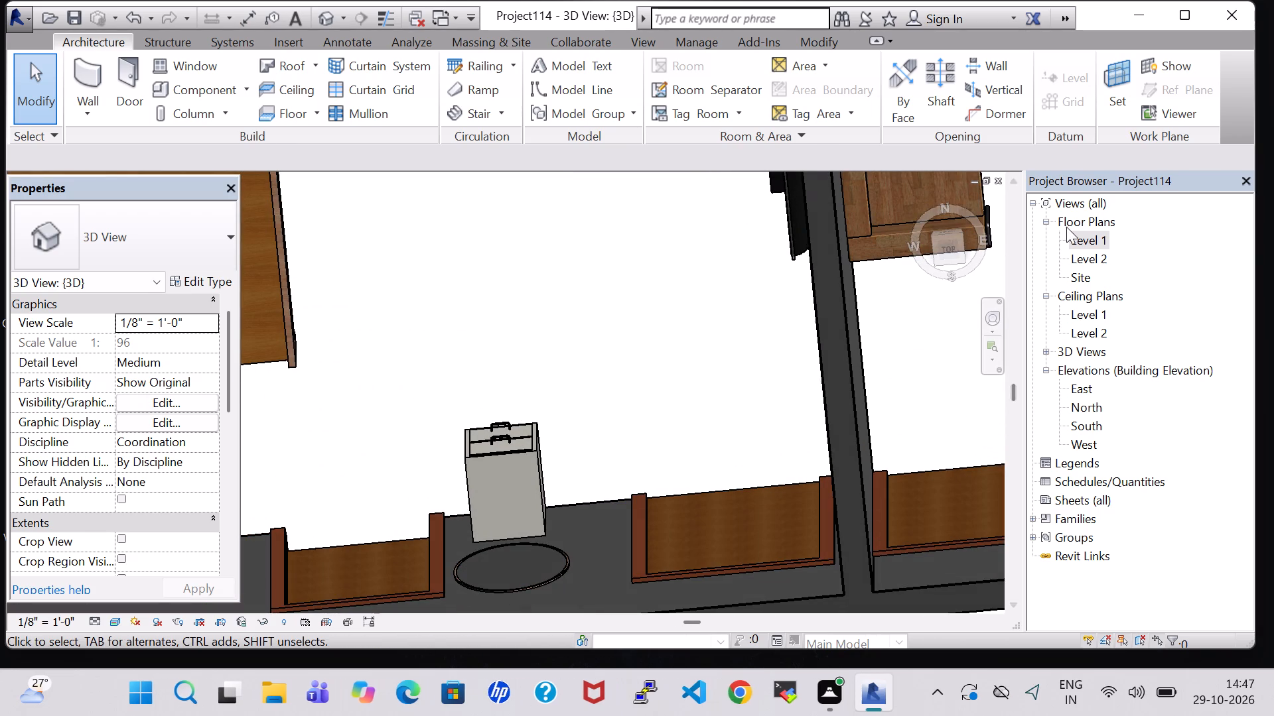
double_click(1078, 238)
scroll(788, 286, "down", 5)
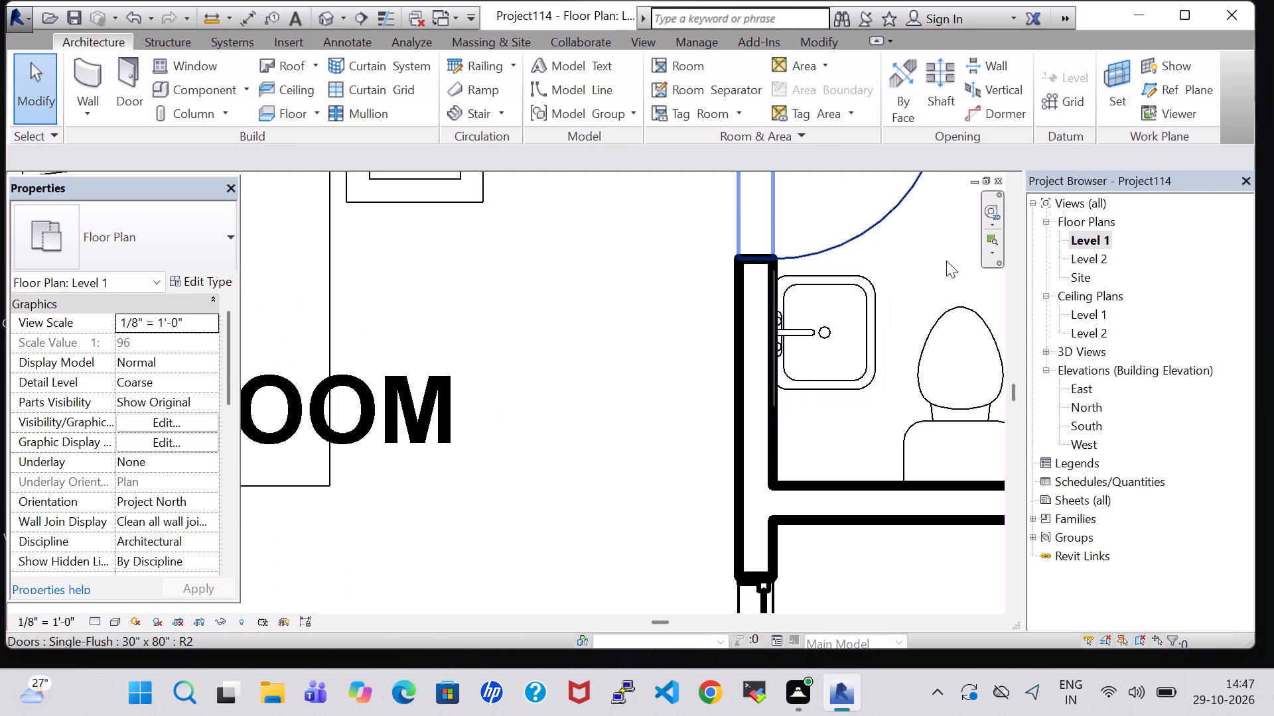
middle_click_drag(944, 258, 768, 332)
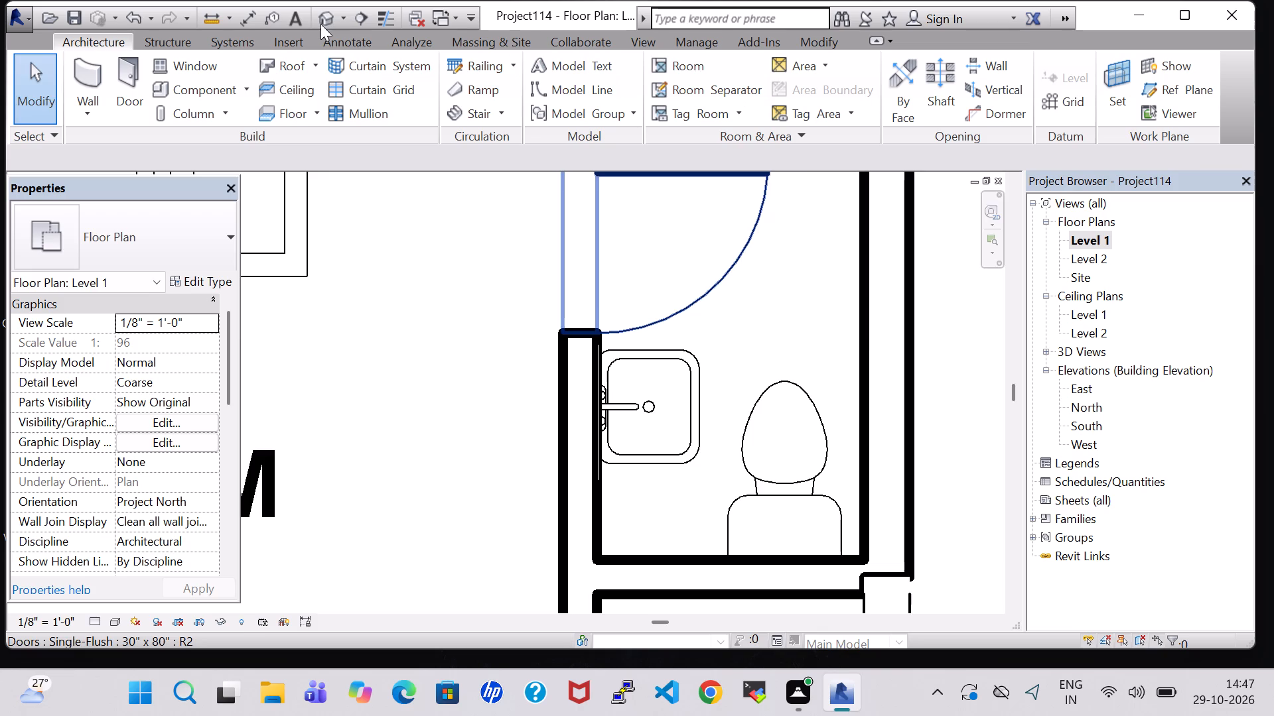
left_click(320, 24)
scroll(640, 205, "down", 2)
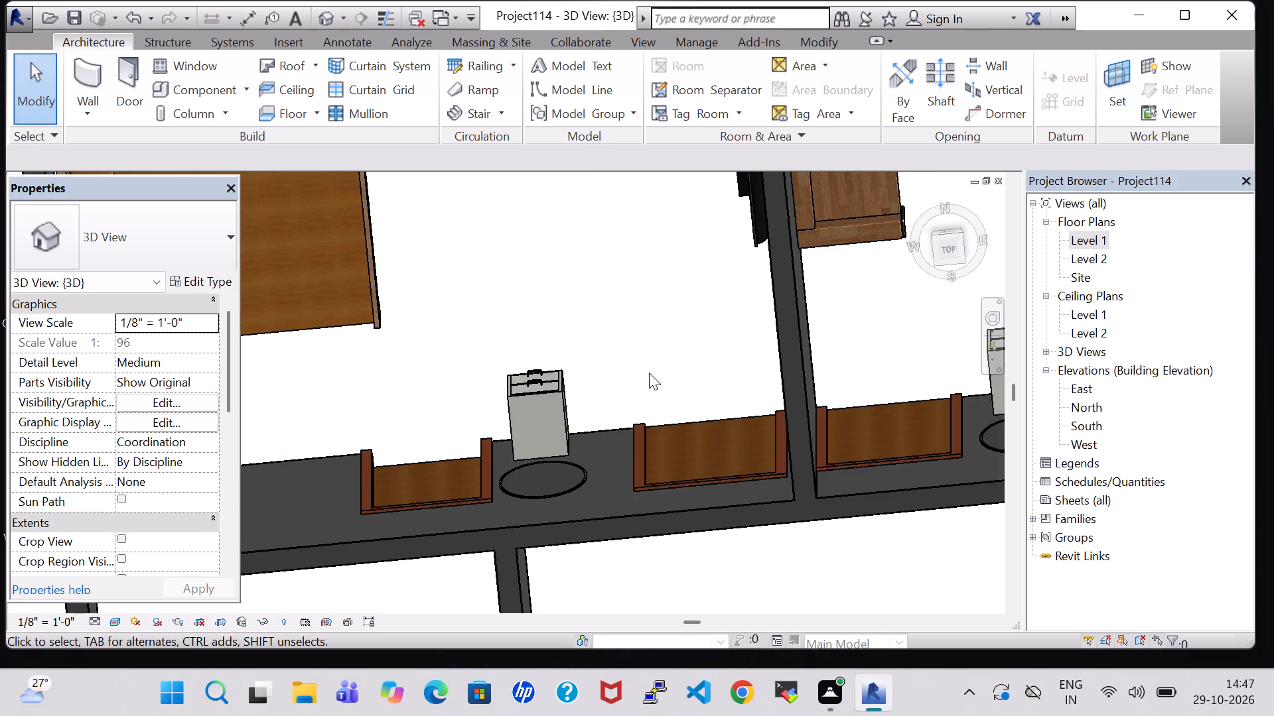
middle_click_drag(649, 373, 626, 334, "shift")
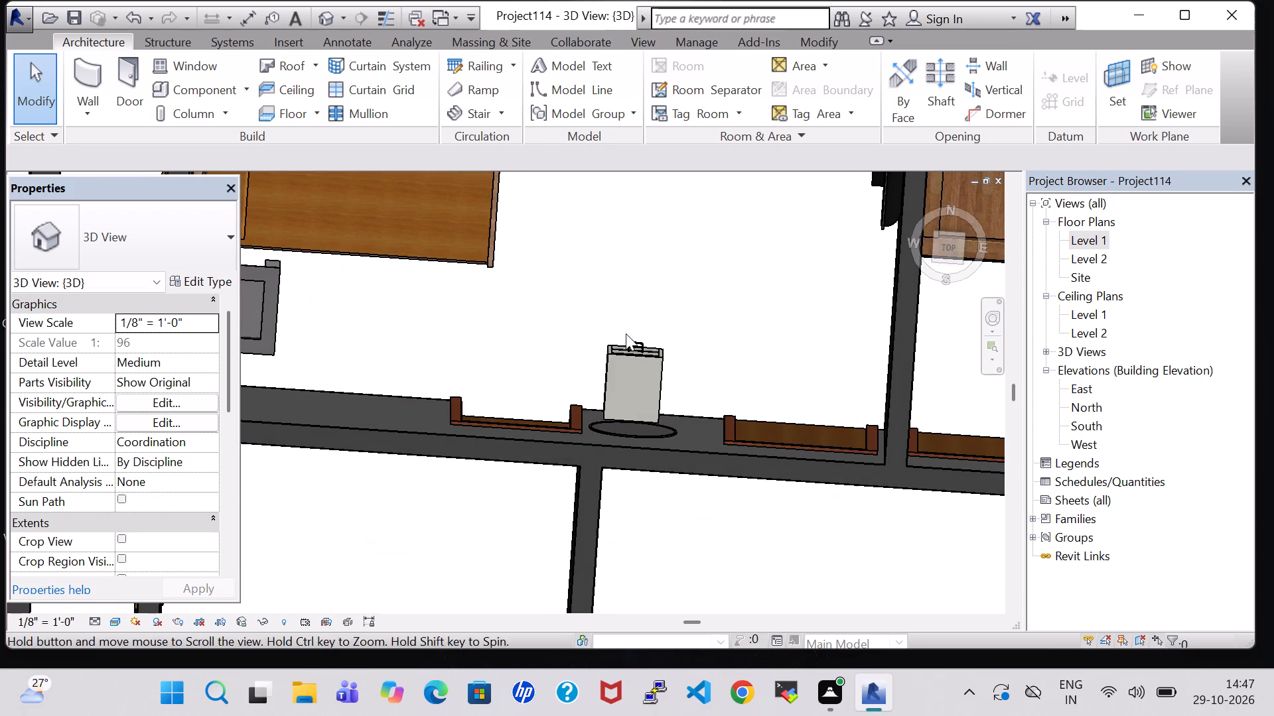
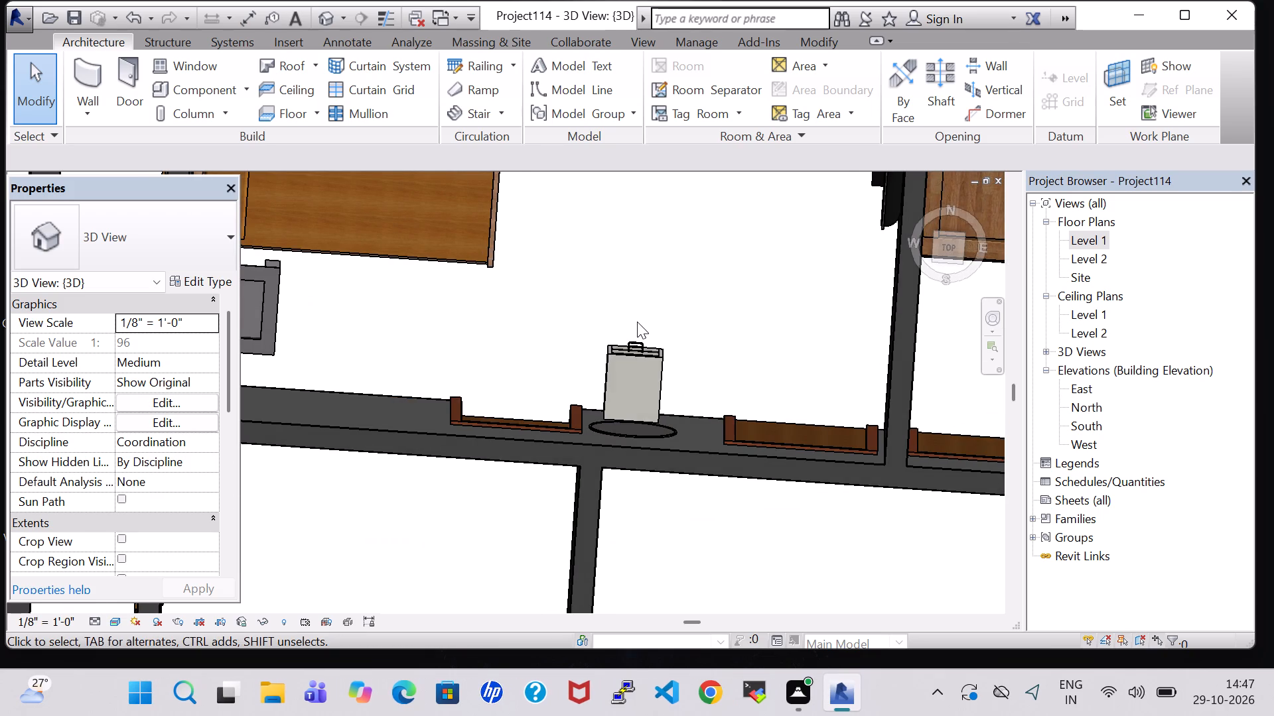
Start placing another component in the 3D view of the furnished bedrooms and toilet room.
scroll(637, 322, "down", 5)
middle_click_drag(707, 266, 660, 384)
scroll(657, 351, "down", 5)
middle_click_drag(657, 351, 539, 308)
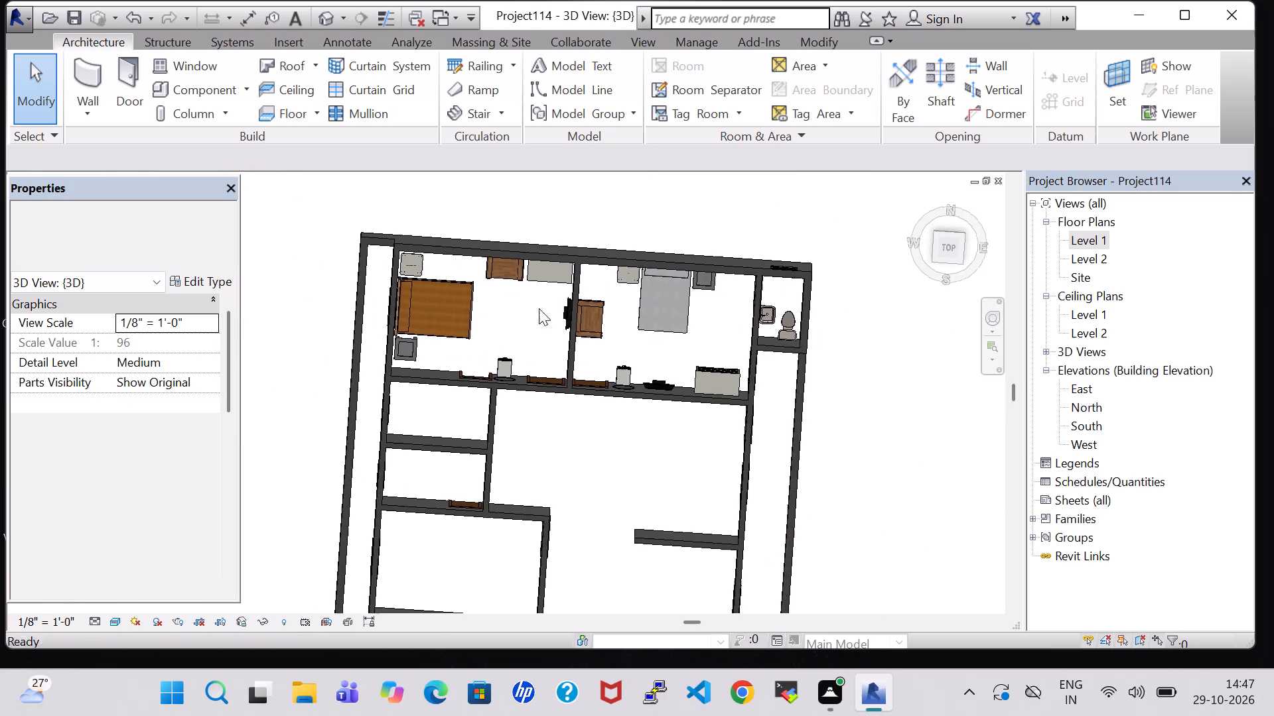
scroll(831, 355, "up", 3)
left_click(192, 95)
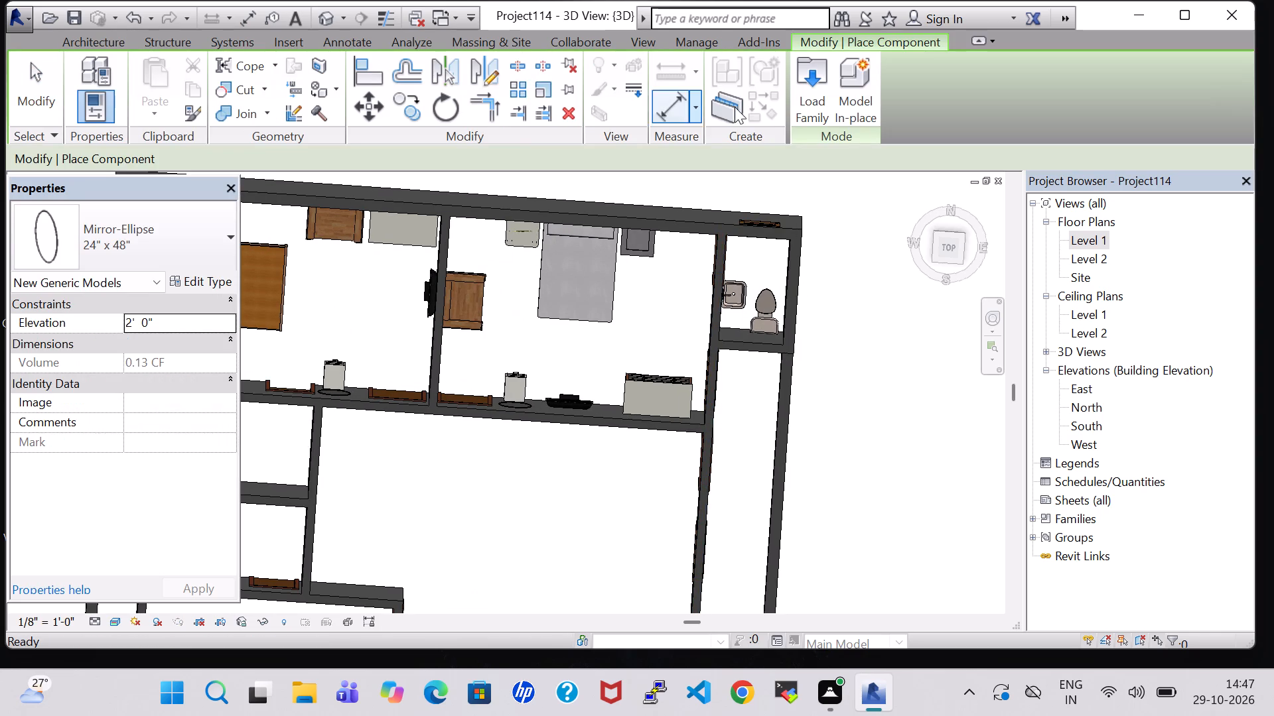
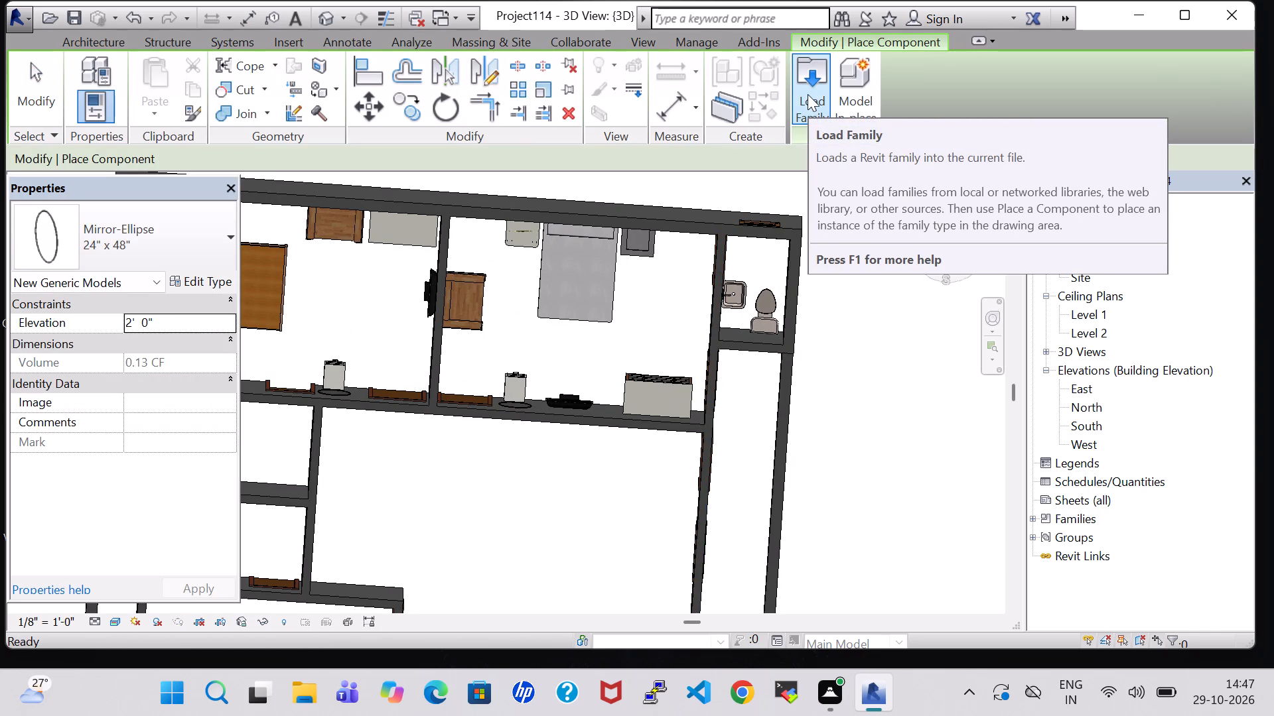
Load the Floor Drain - Round family from the Drains fixtures in the US Imperial Plumbing library.
left_click(808, 94)
scroll(708, 337, "down", 1)
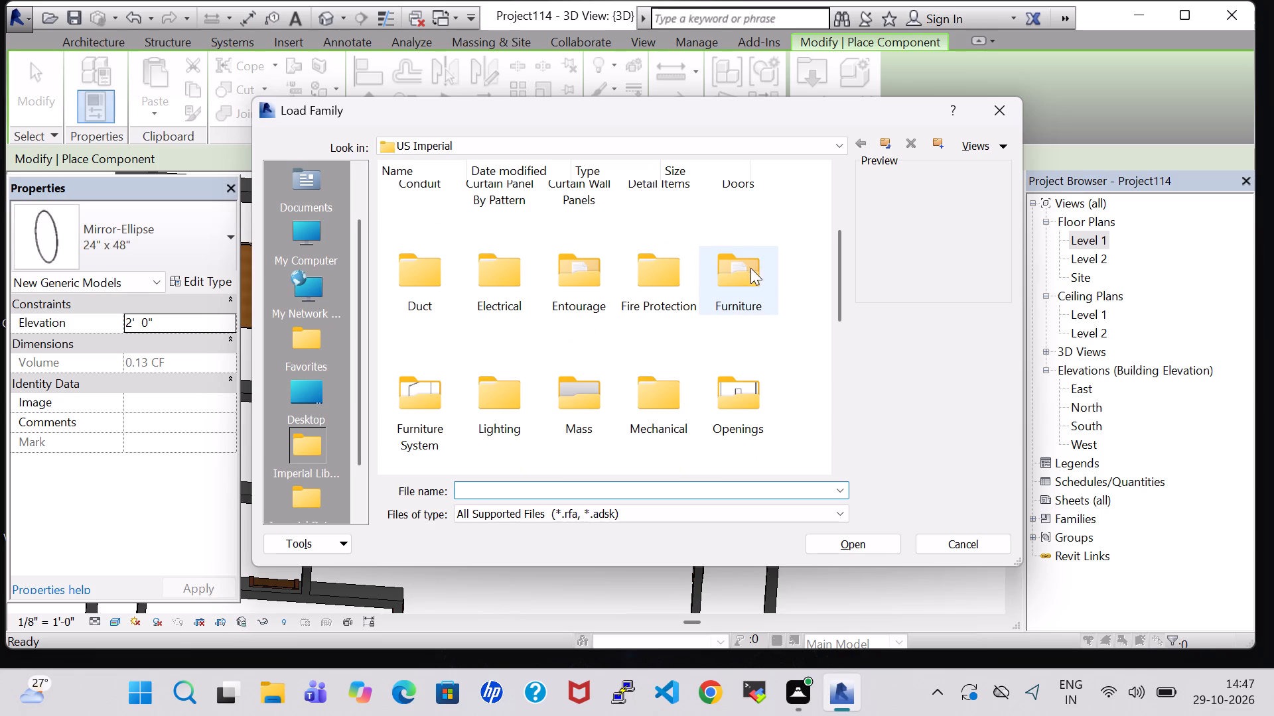
left_click(750, 274)
key("p")
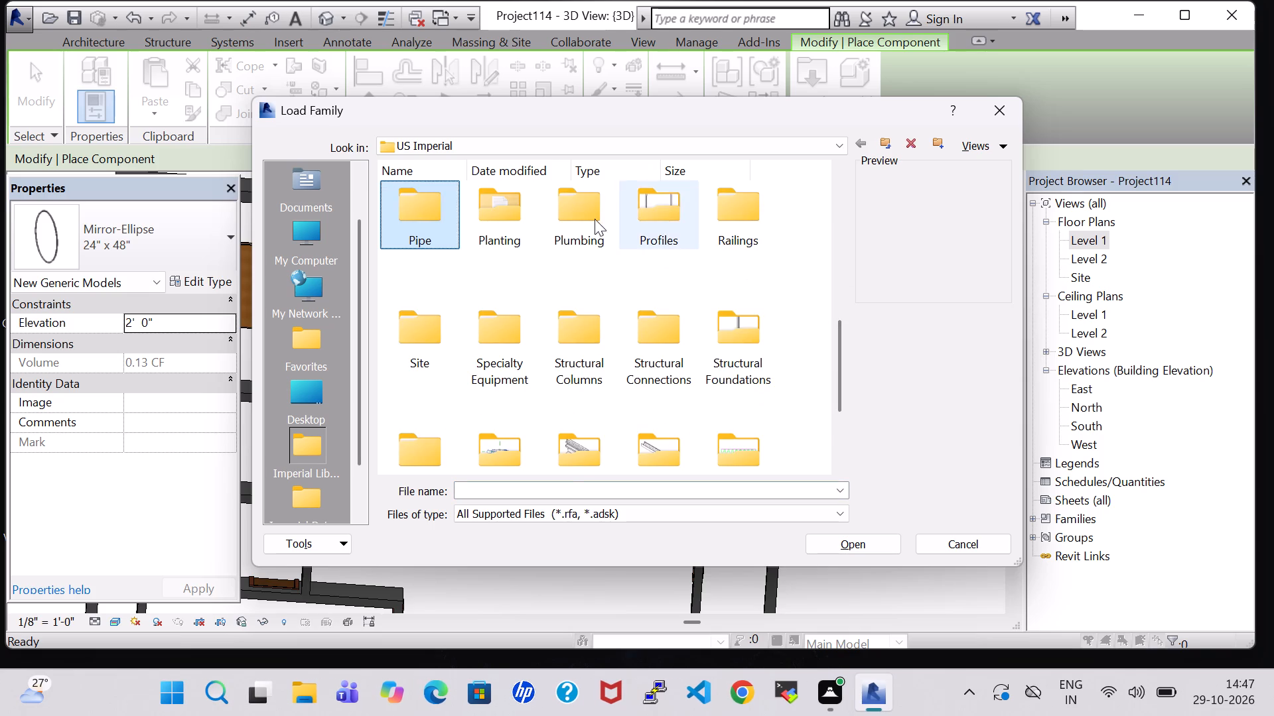
double_click(589, 217)
double_click(437, 217)
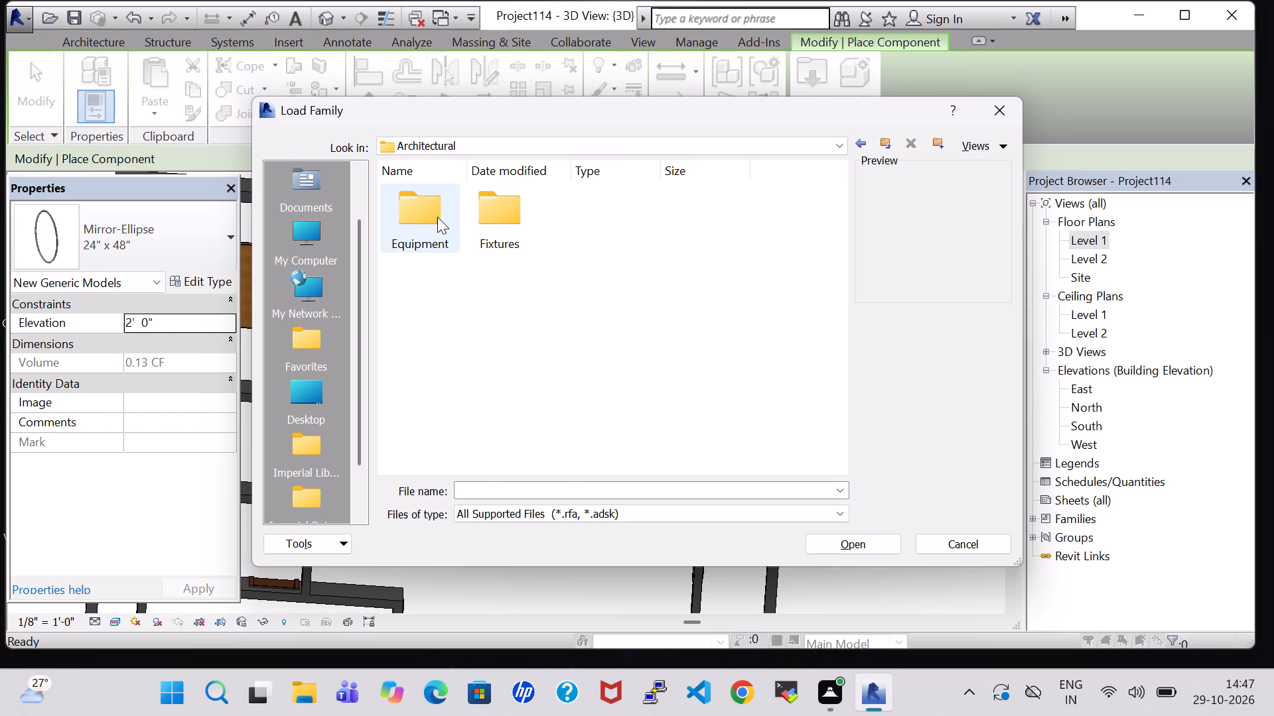
double_click(522, 224)
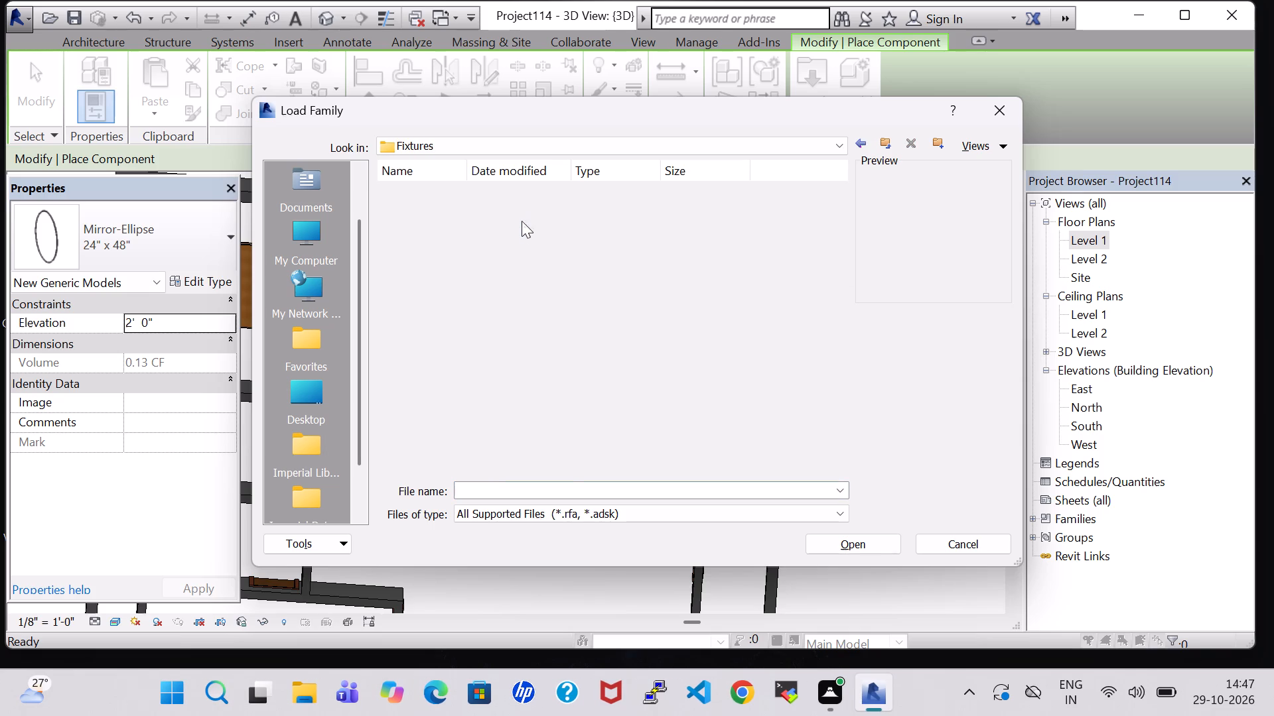
left_click(712, 222)
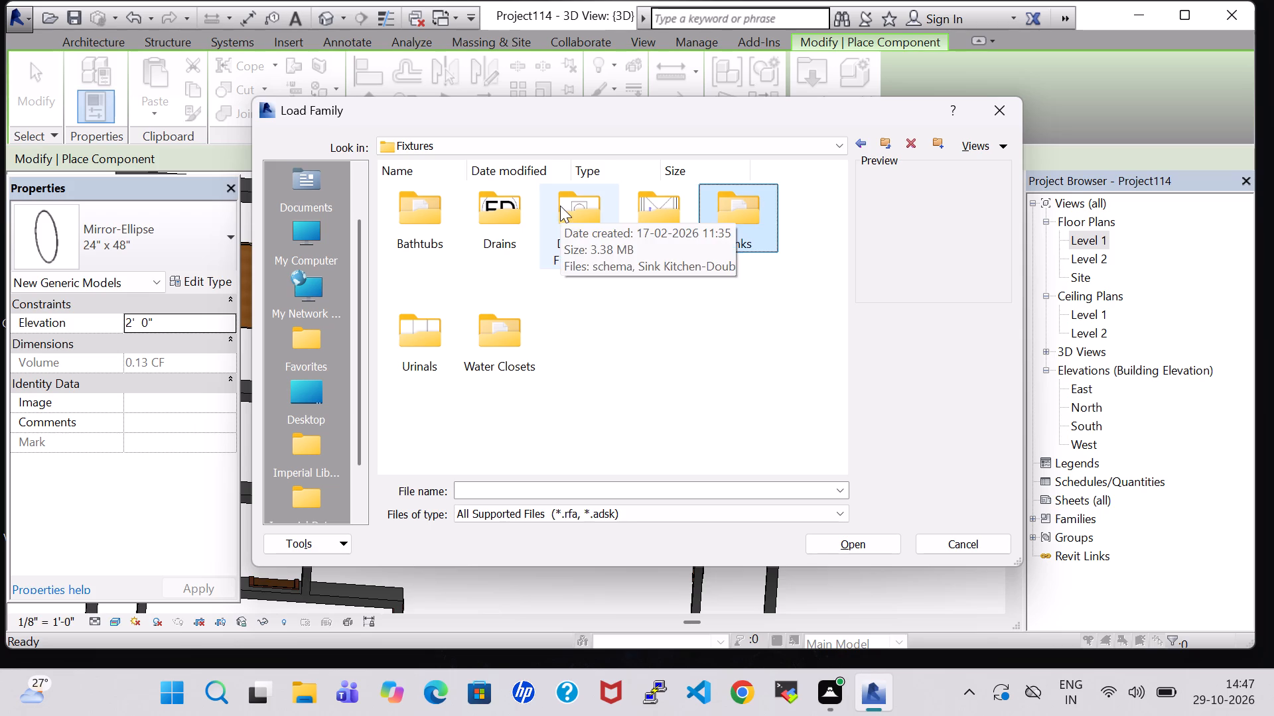
double_click(483, 207)
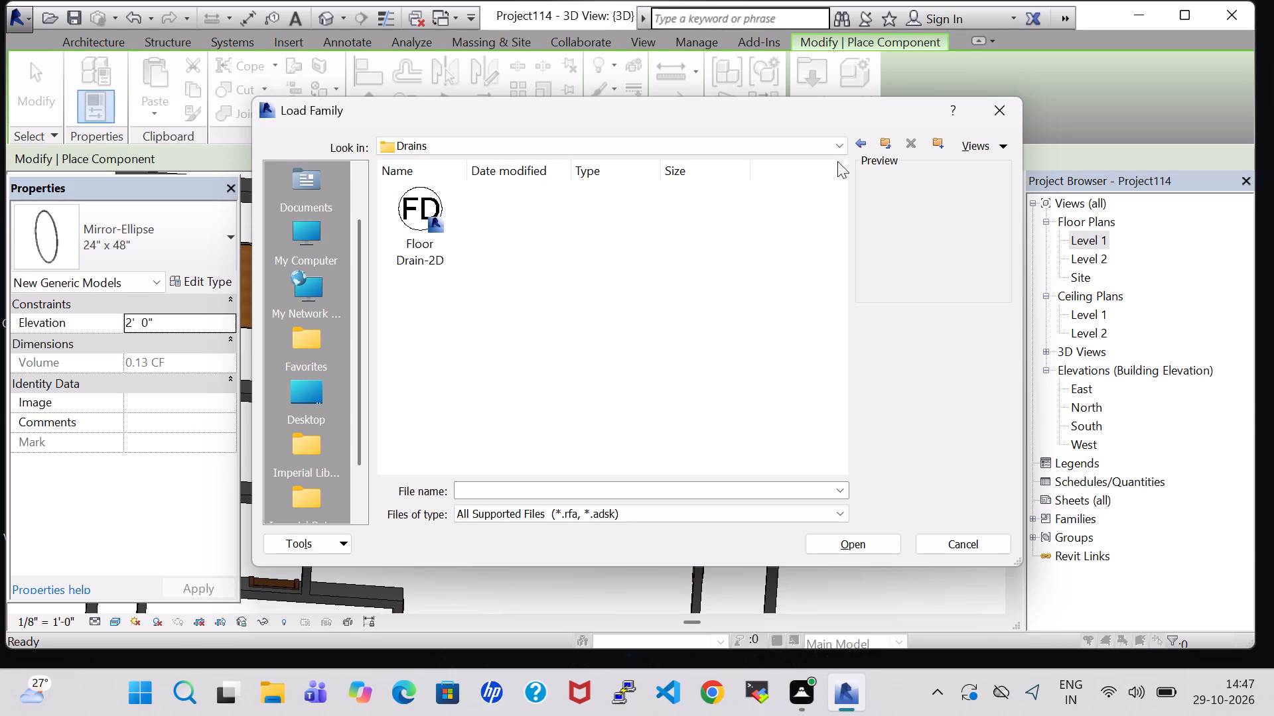
left_click(860, 142)
left_click(860, 142)
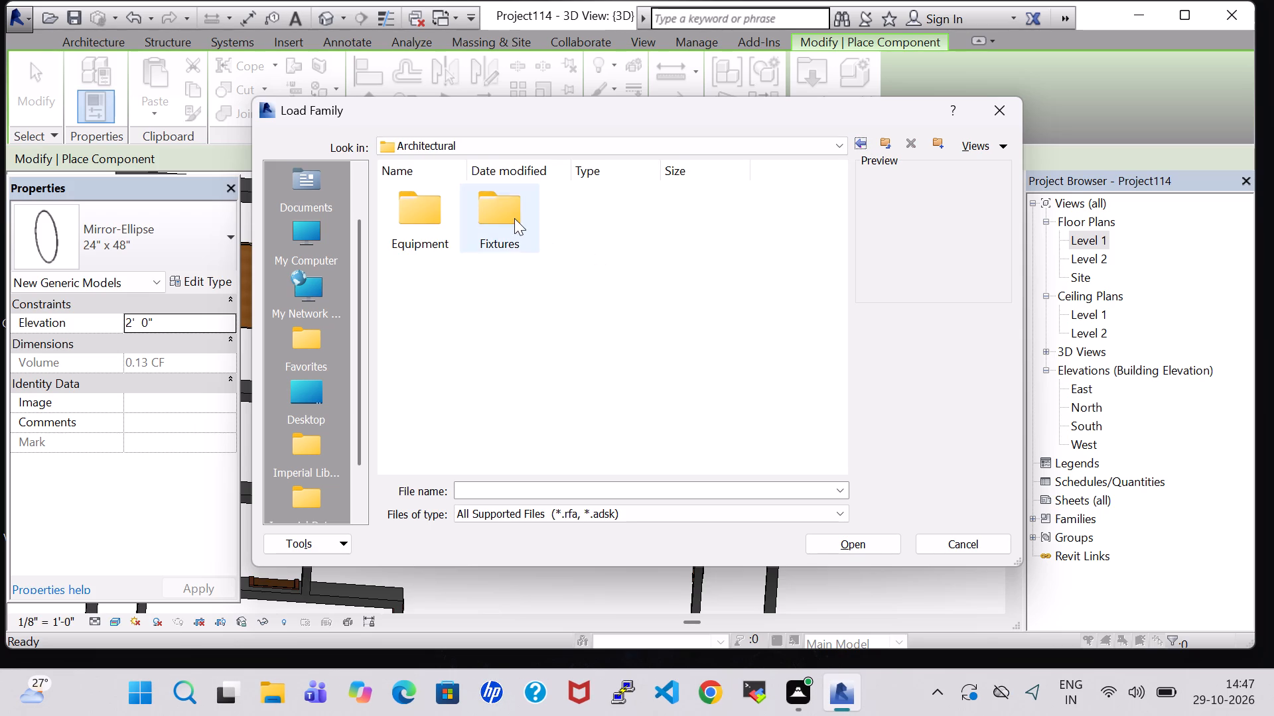
double_click(514, 218)
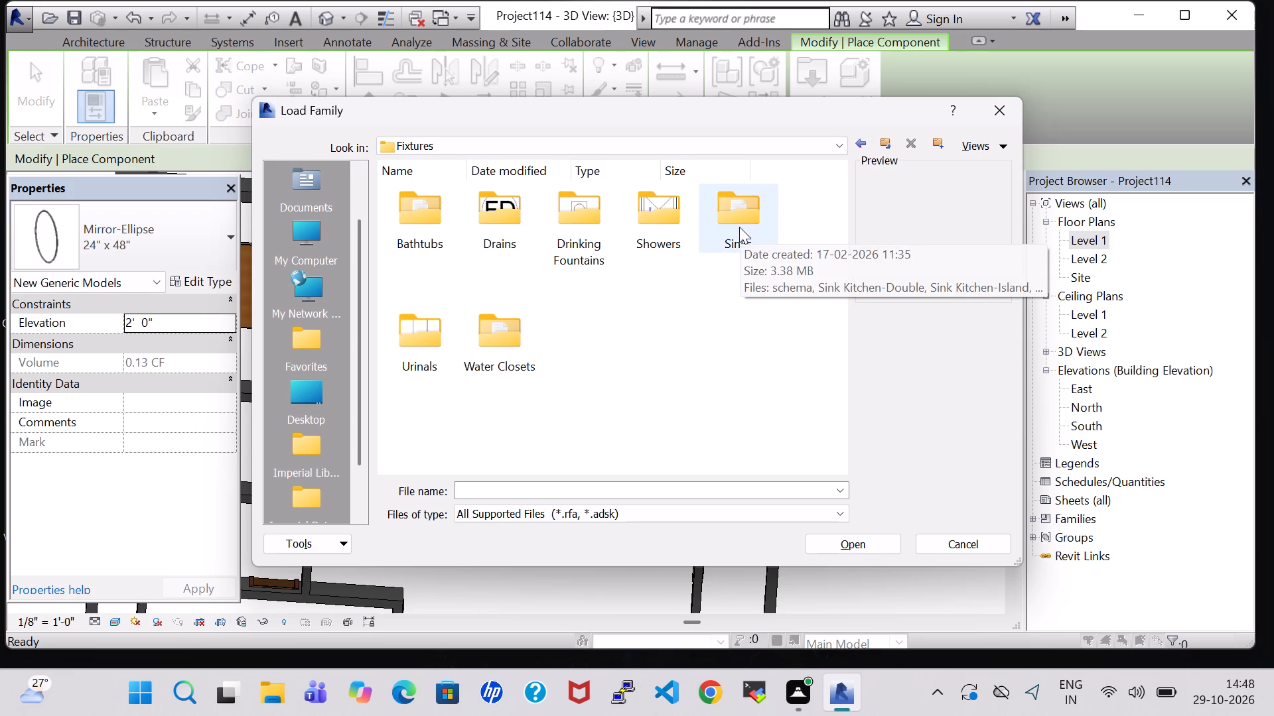
left_click(861, 147)
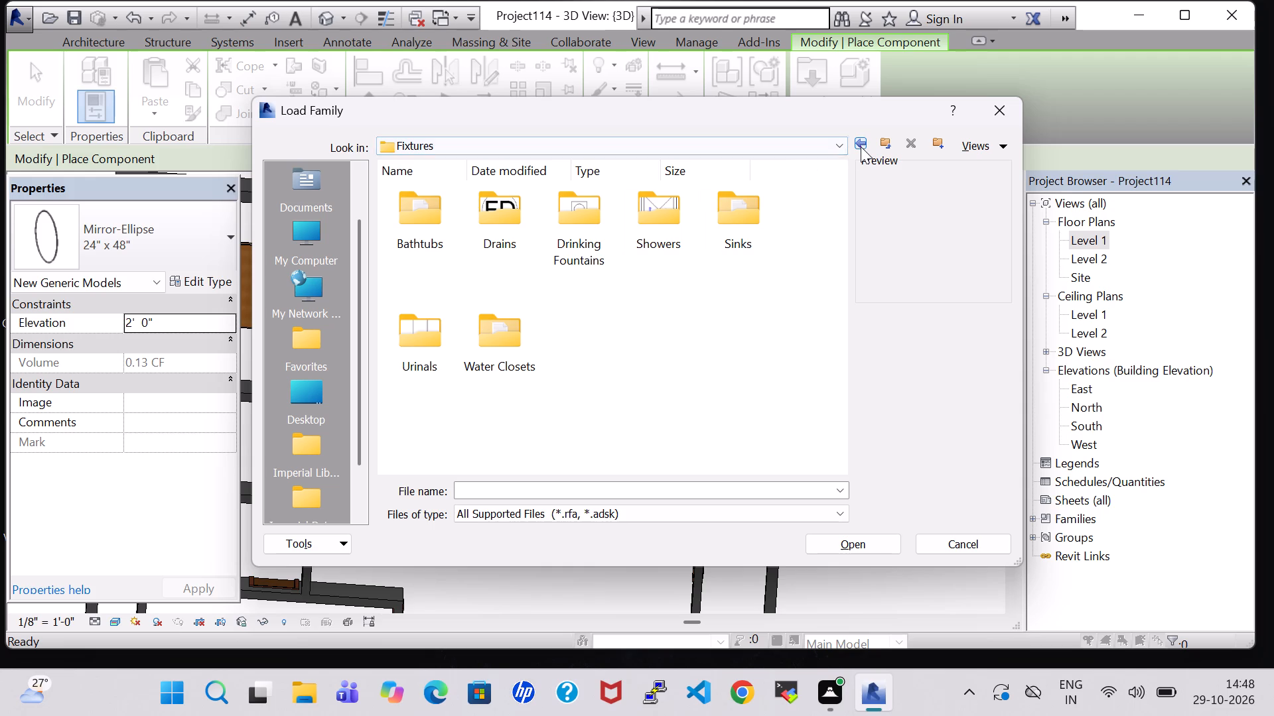
left_click(861, 147)
double_click(513, 209)
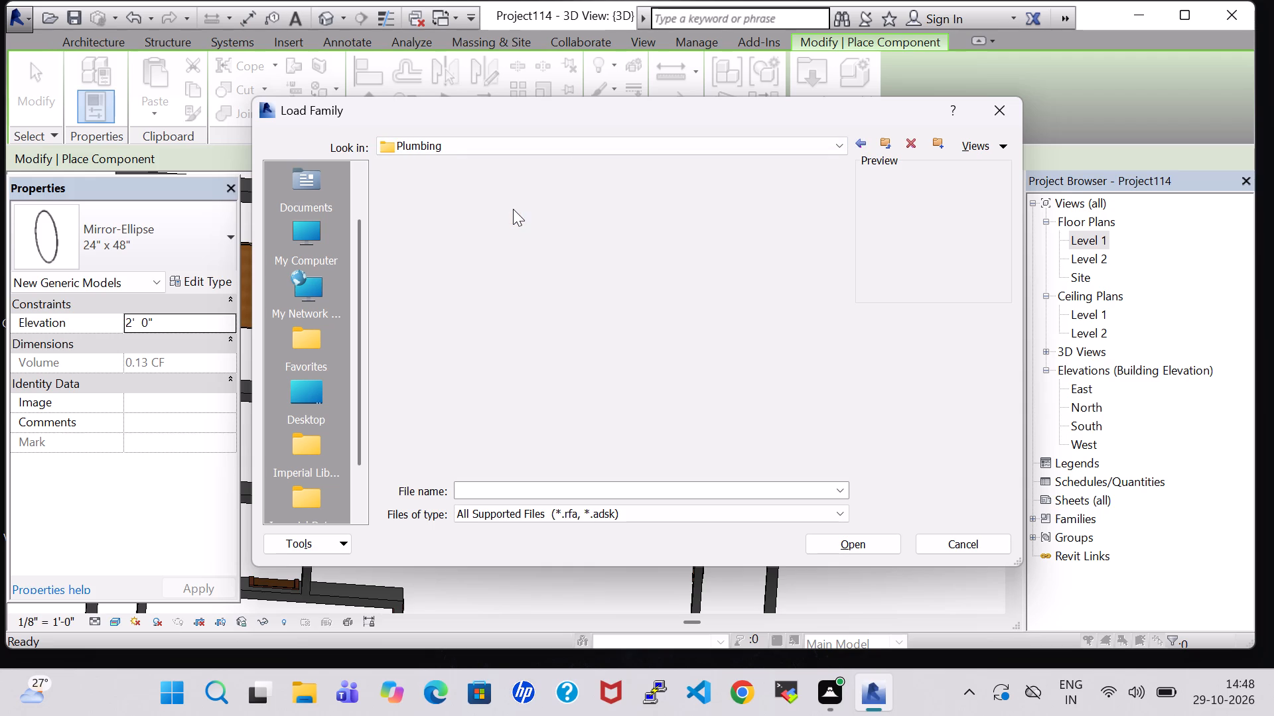
double_click(508, 214)
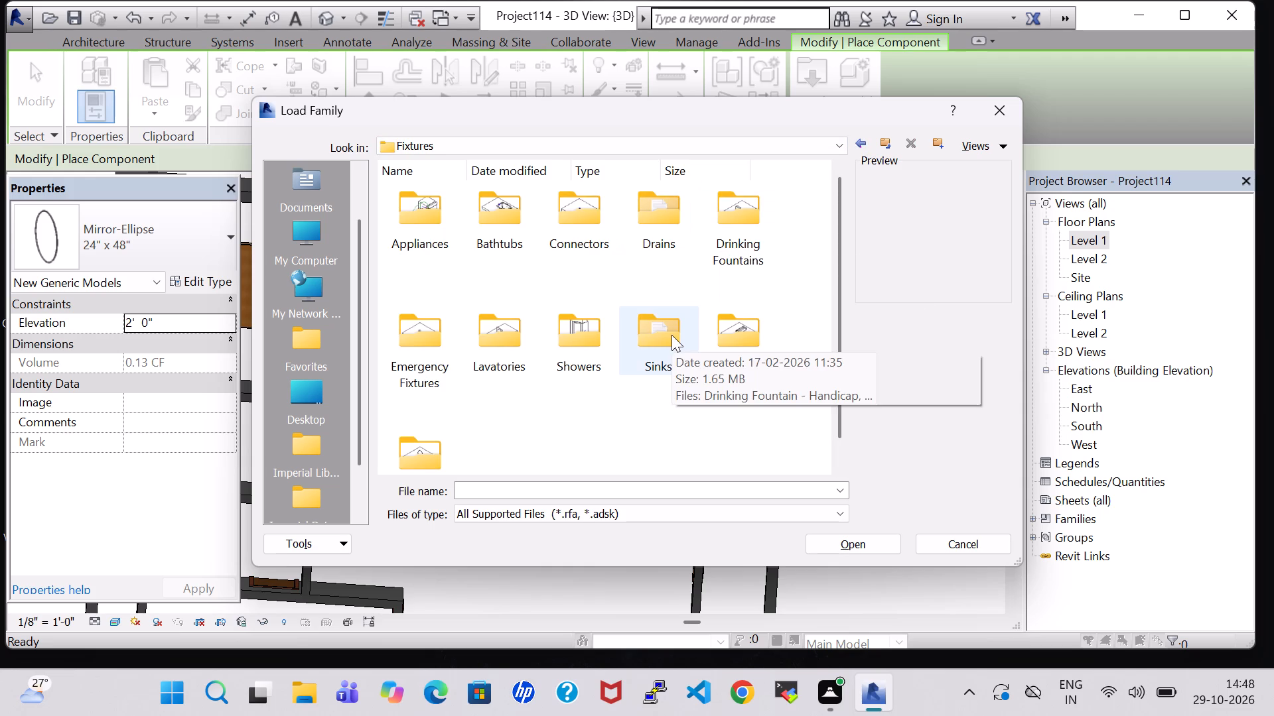
double_click(675, 217)
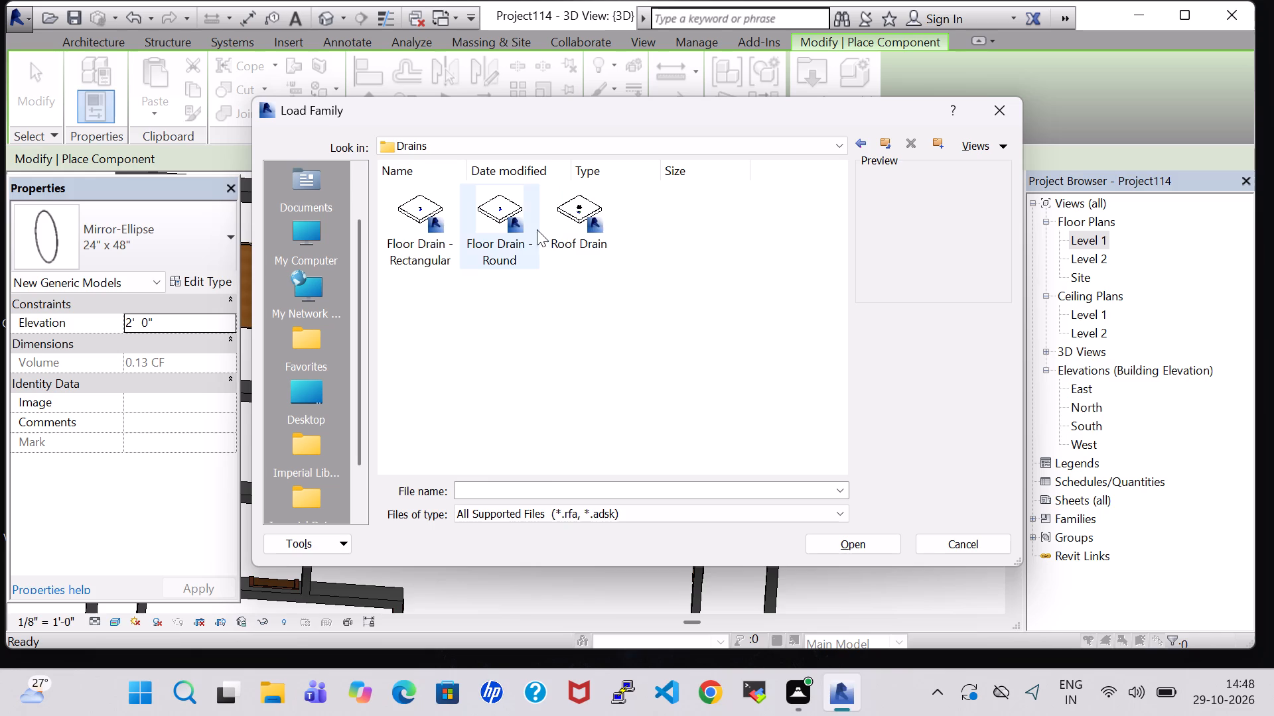
left_click(512, 219)
left_click(866, 542)
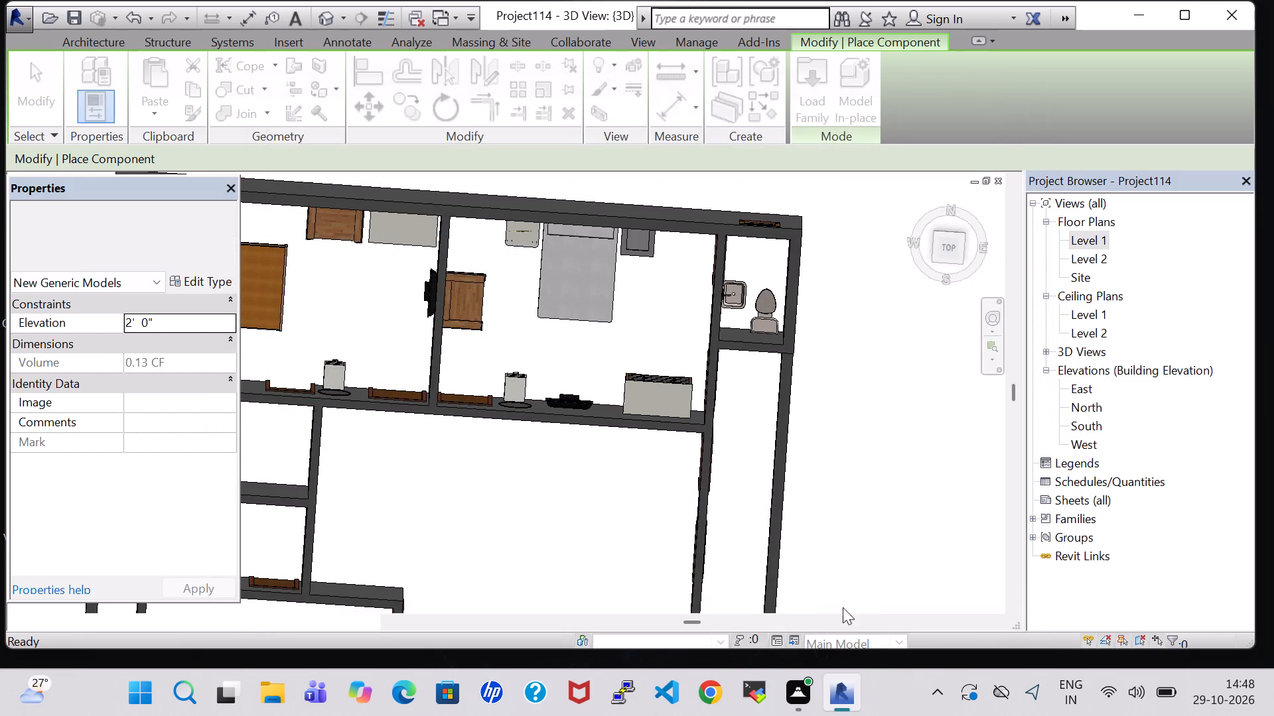
Place the 5" Strainer - 2" Drain round floor drain on the Level 1 work plane, beside the toilet near the outer wall.
scroll(766, 261, "up", 4)
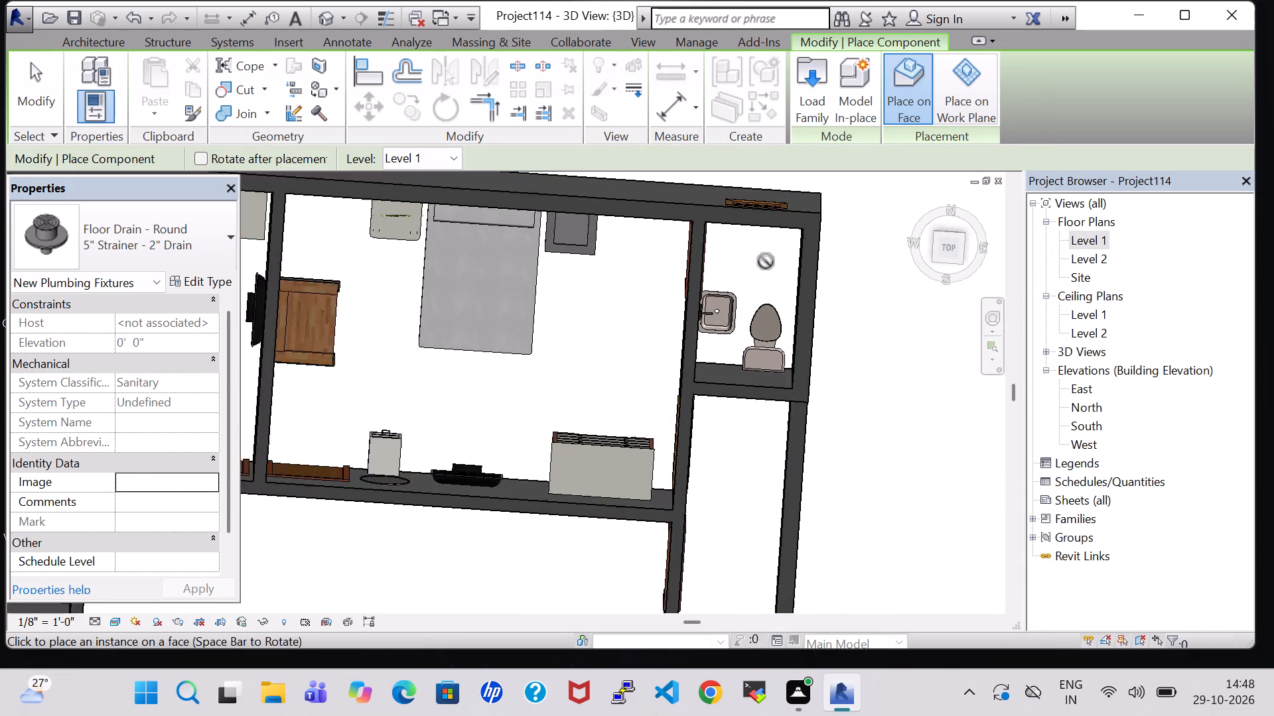
scroll(766, 261, "up", 2)
left_click(955, 119)
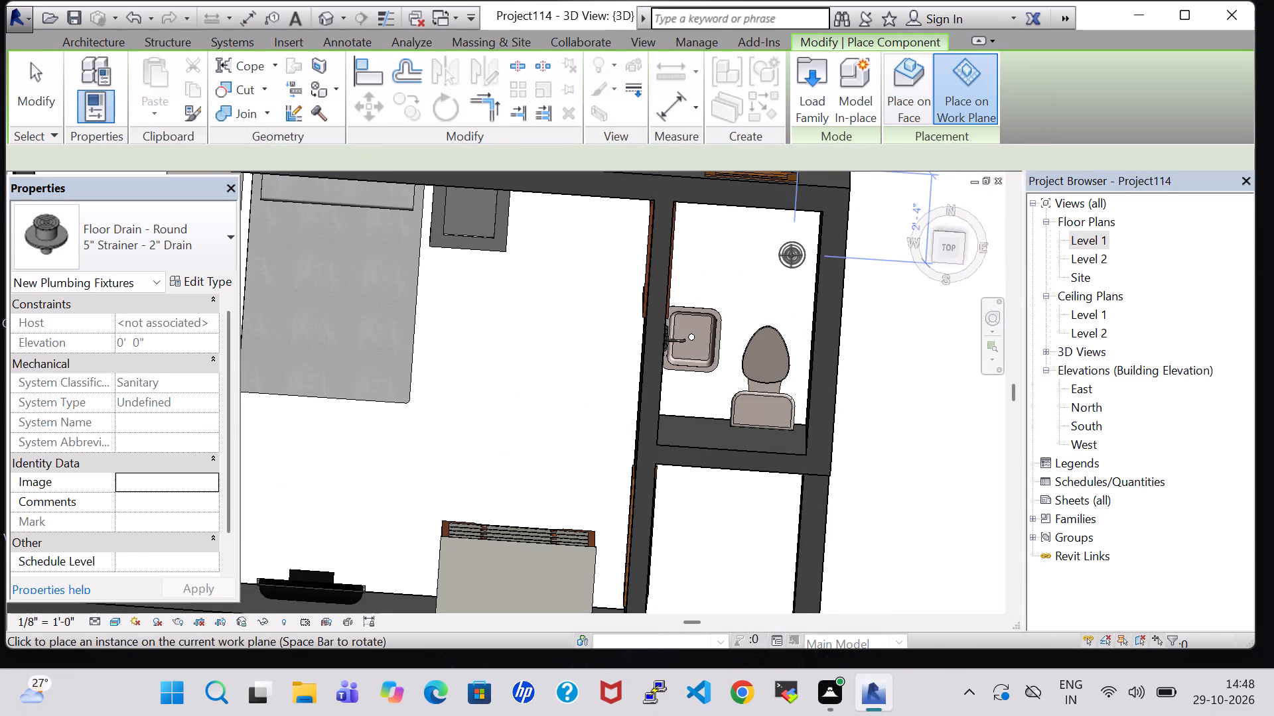
scroll(791, 255, "up", 3)
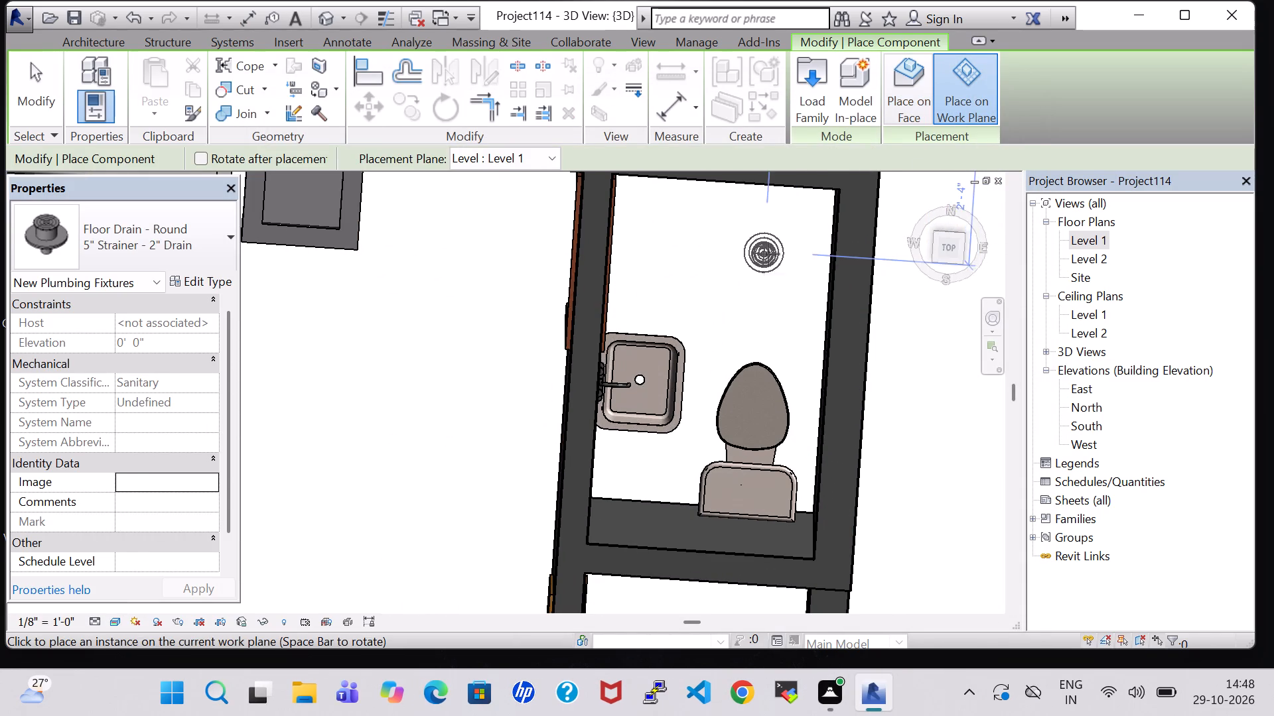
left_click(799, 338)
key("Escape")
key("Escape")
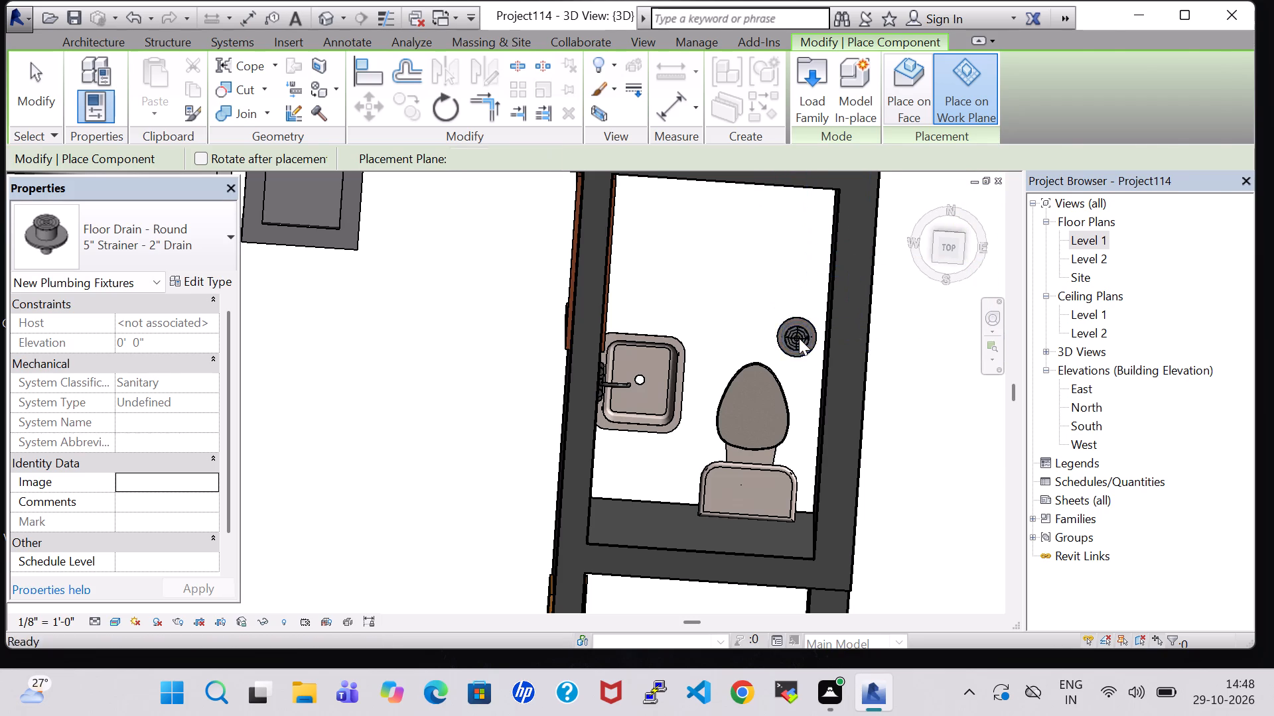
Examine the whole house model from the front in the 3D view.
scroll(690, 281, "down", 9)
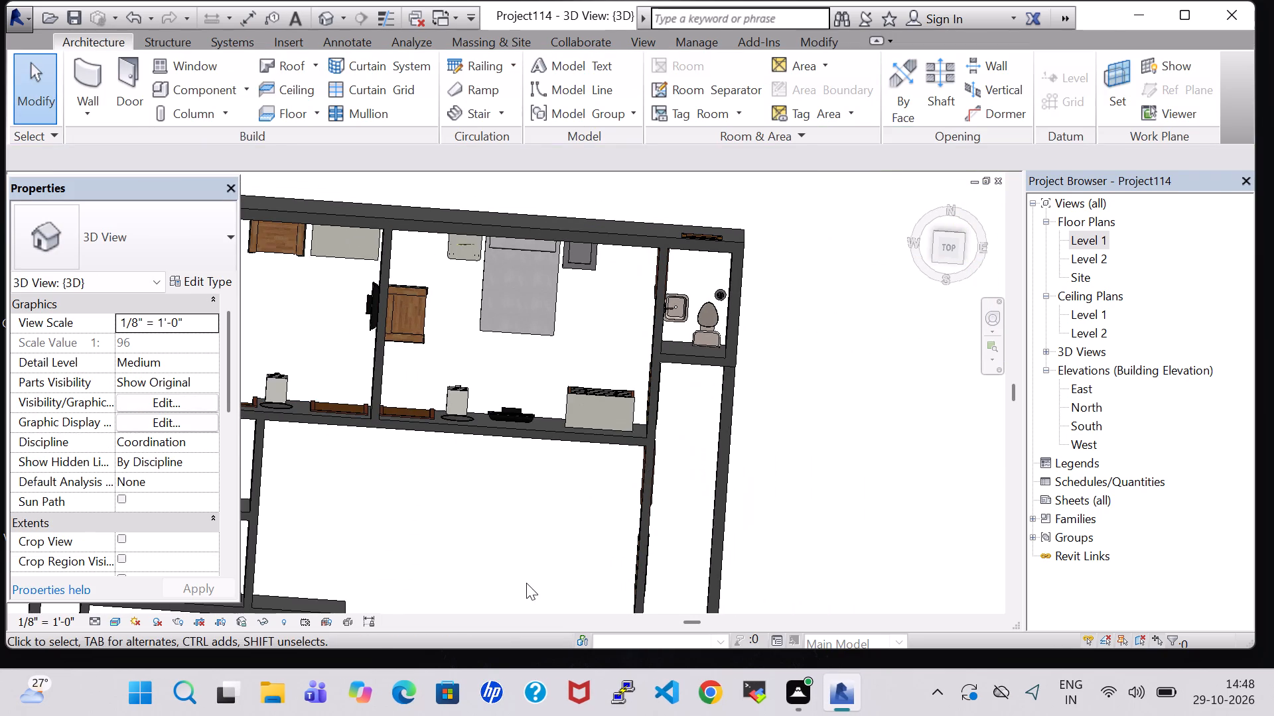
middle_click_drag(526, 583, 553, 395, "shift")
middle_click_drag(551, 499, 650, 337)
middle_click_drag(687, 322, 775, 291)
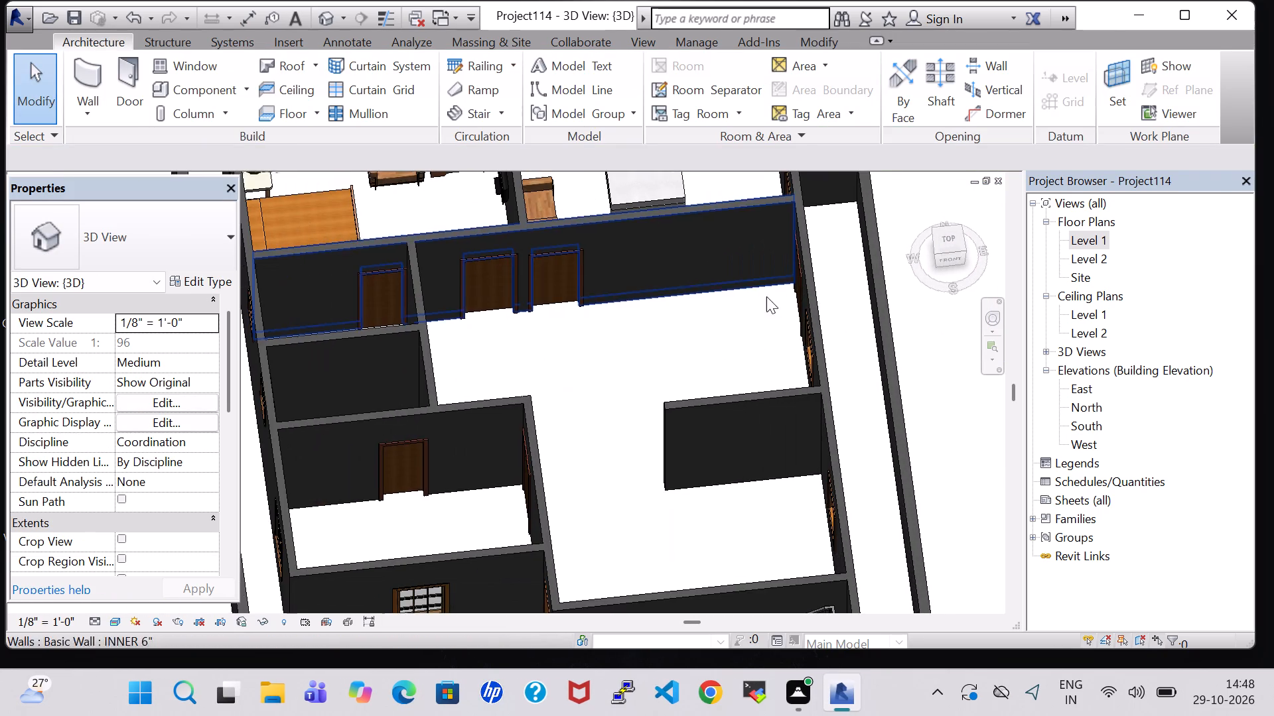
scroll(735, 306, "down", 4)
middle_click_drag(654, 395, 640, 286)
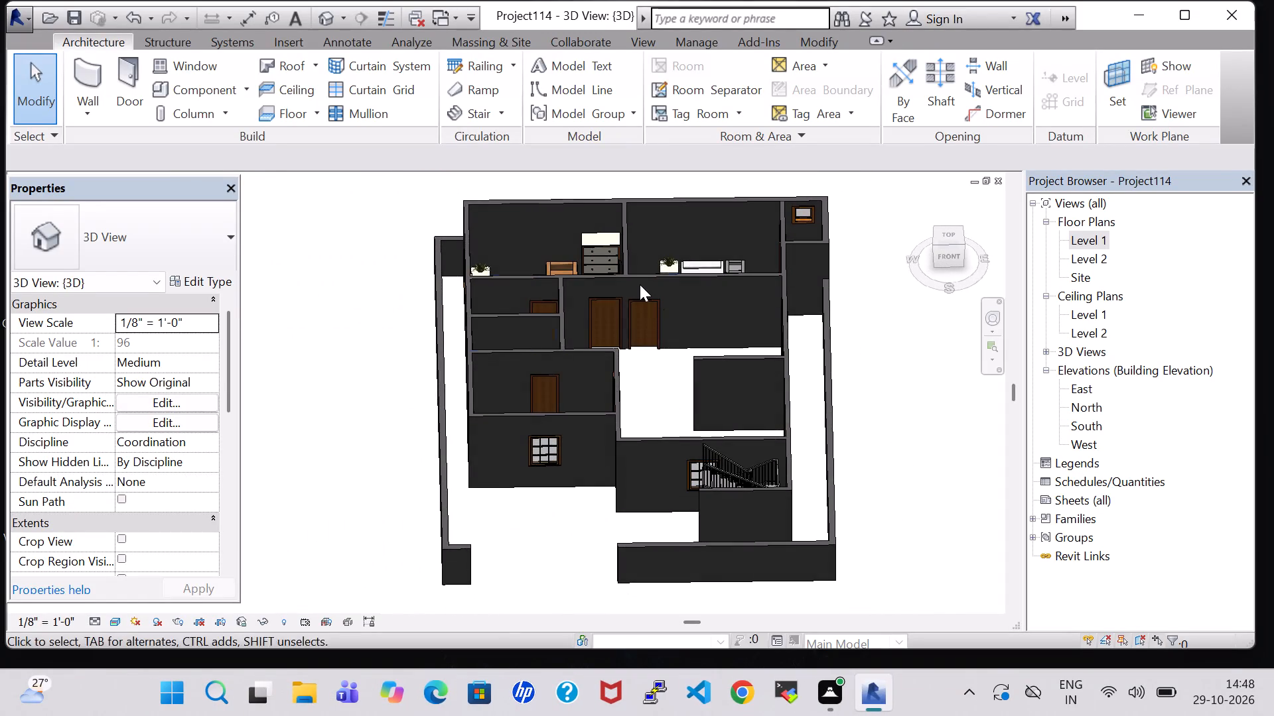
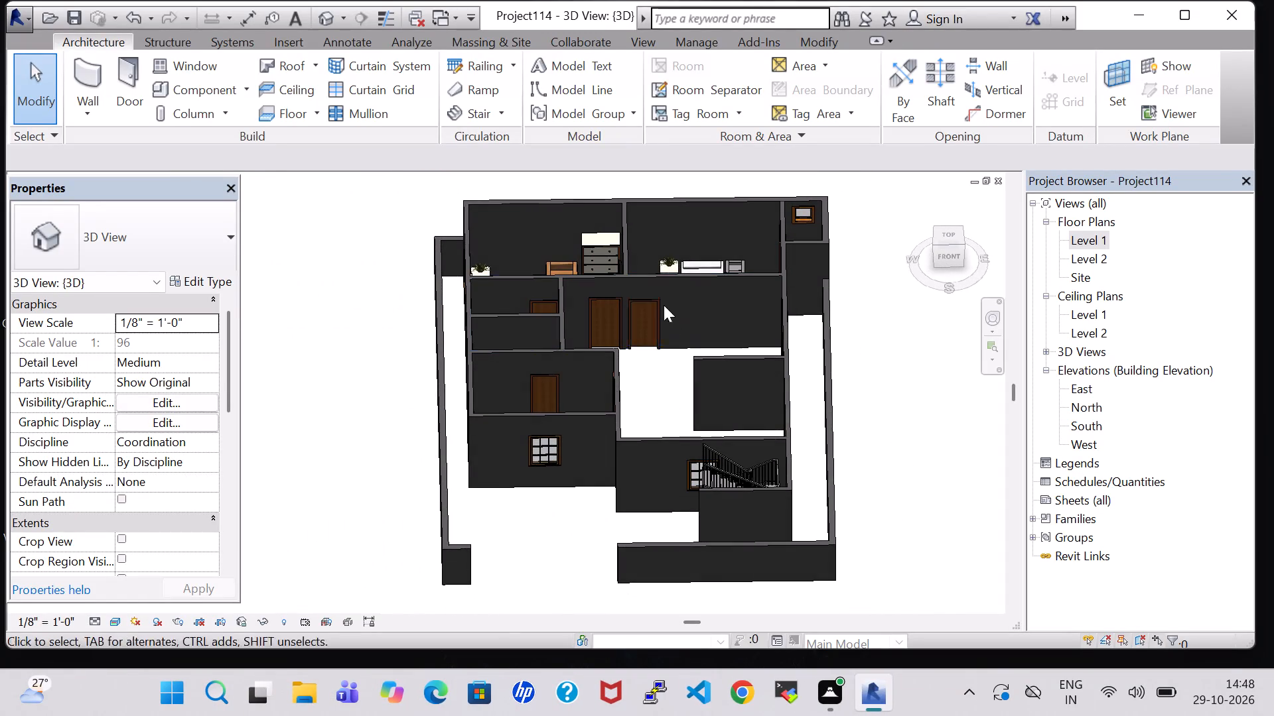
Examine the bedroom furniture and the attached bathroom fixtures from above in the 3D view.
middle_click_drag(673, 371, 673, 438, "shift")
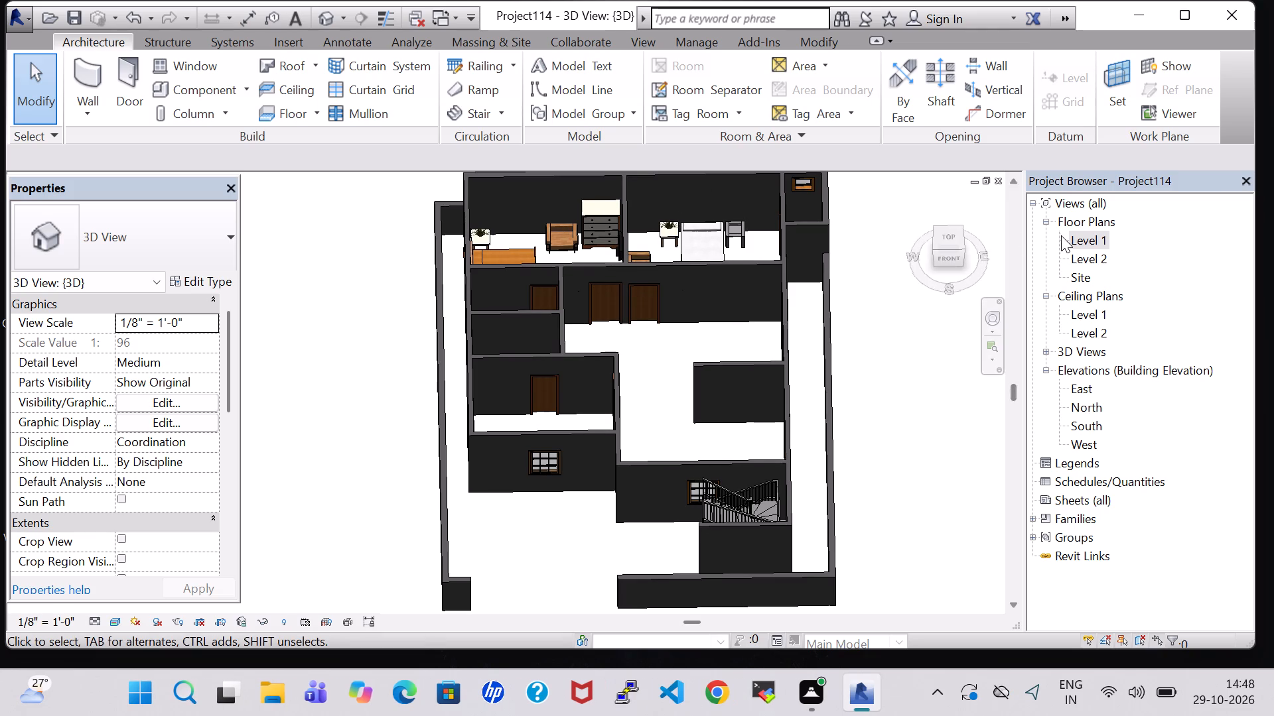
middle_click_drag(762, 251, 750, 357, "shift")
middle_click_drag(737, 308, 737, 445)
scroll(736, 323, "up", 7)
middle_click_drag(744, 202, 754, 280, "shift")
middle_click_drag(749, 373, 735, 528, "shift")
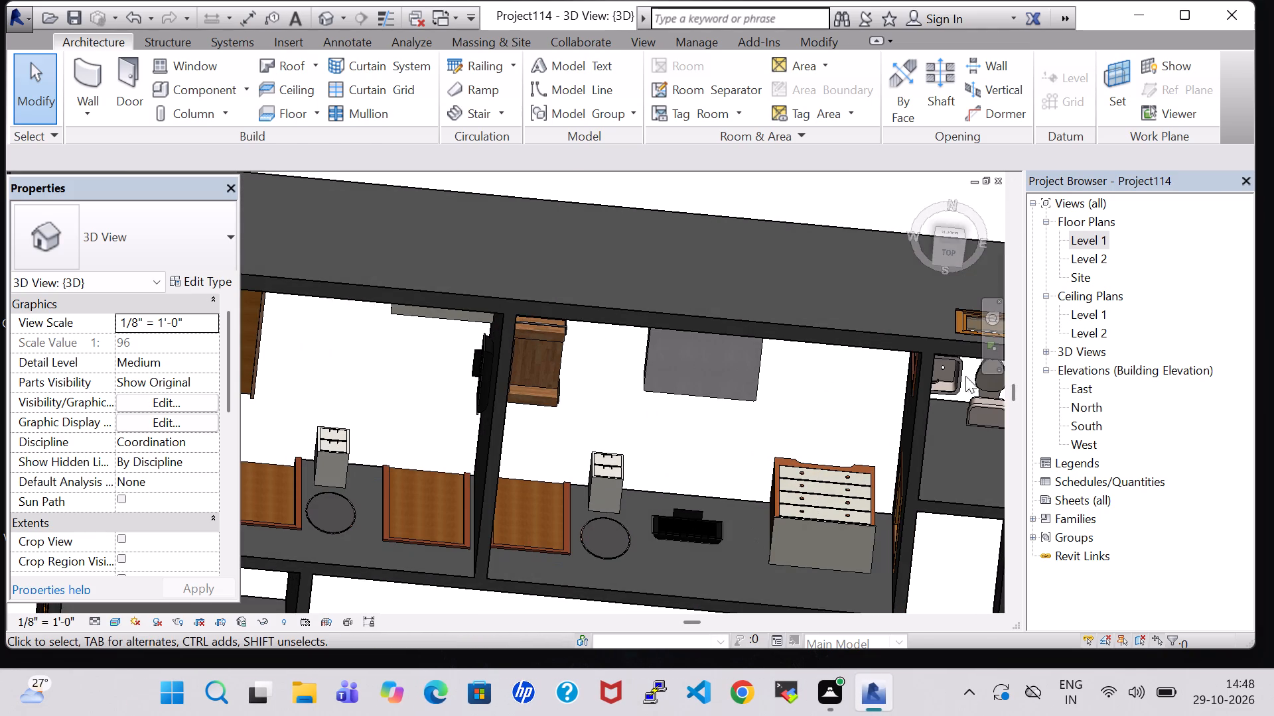
On the Level 1 floor plan, create another Toilet-Domestic-3D like the existing one for the small room below the left bedroom.
double_click(1084, 234)
scroll(830, 347, "down", 4)
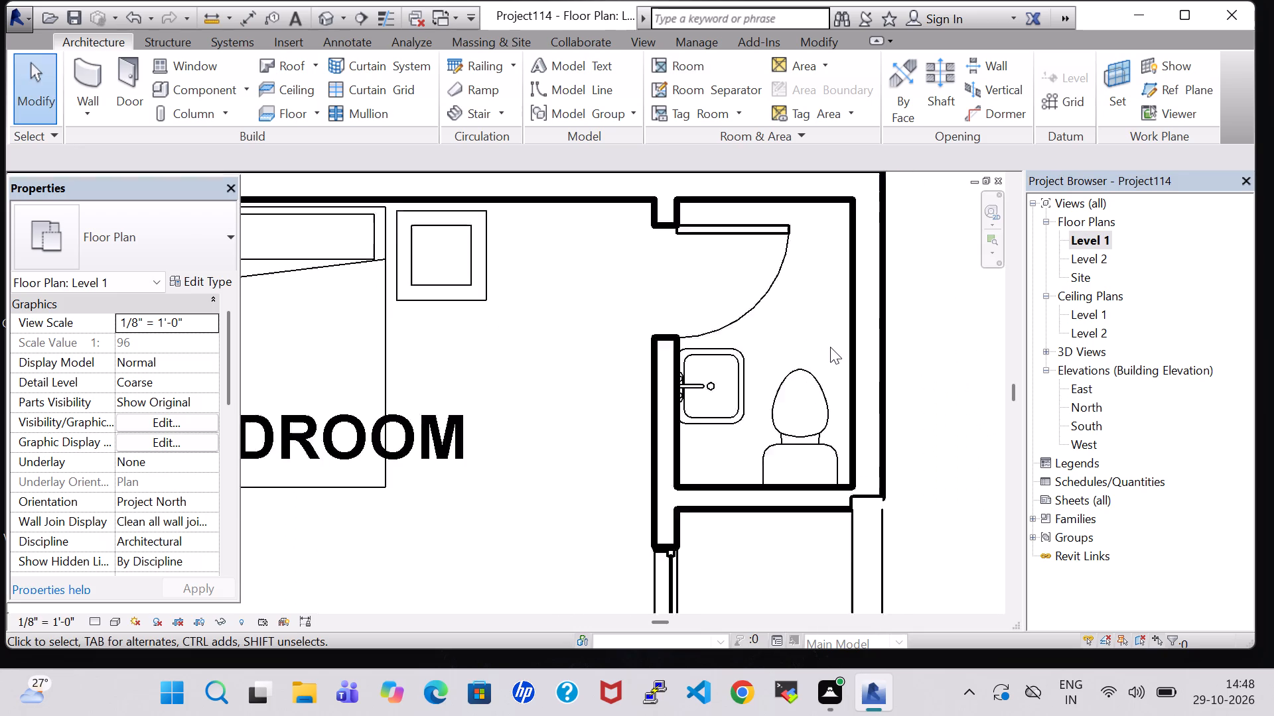
scroll(830, 347, "down", 5)
middle_click_drag(830, 342, 942, 261)
scroll(833, 310, "down", 2)
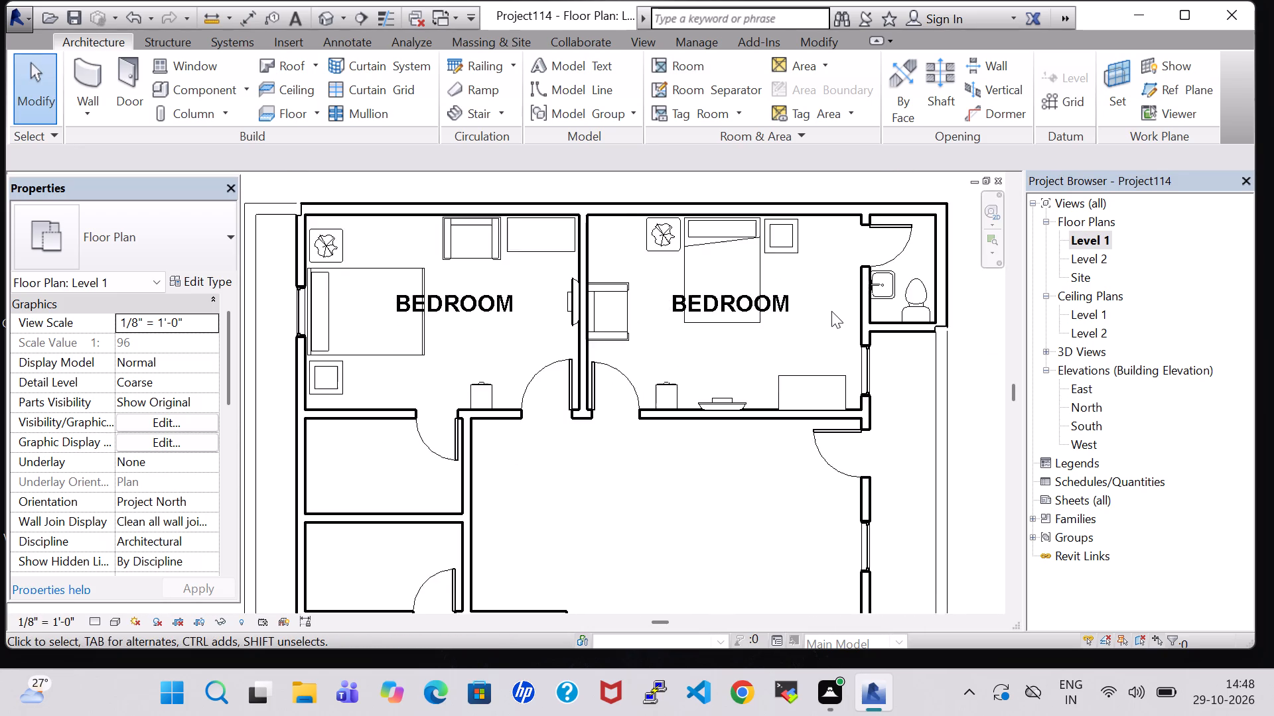
scroll(831, 311, "down", 1)
left_click(898, 301)
right_click(898, 301)
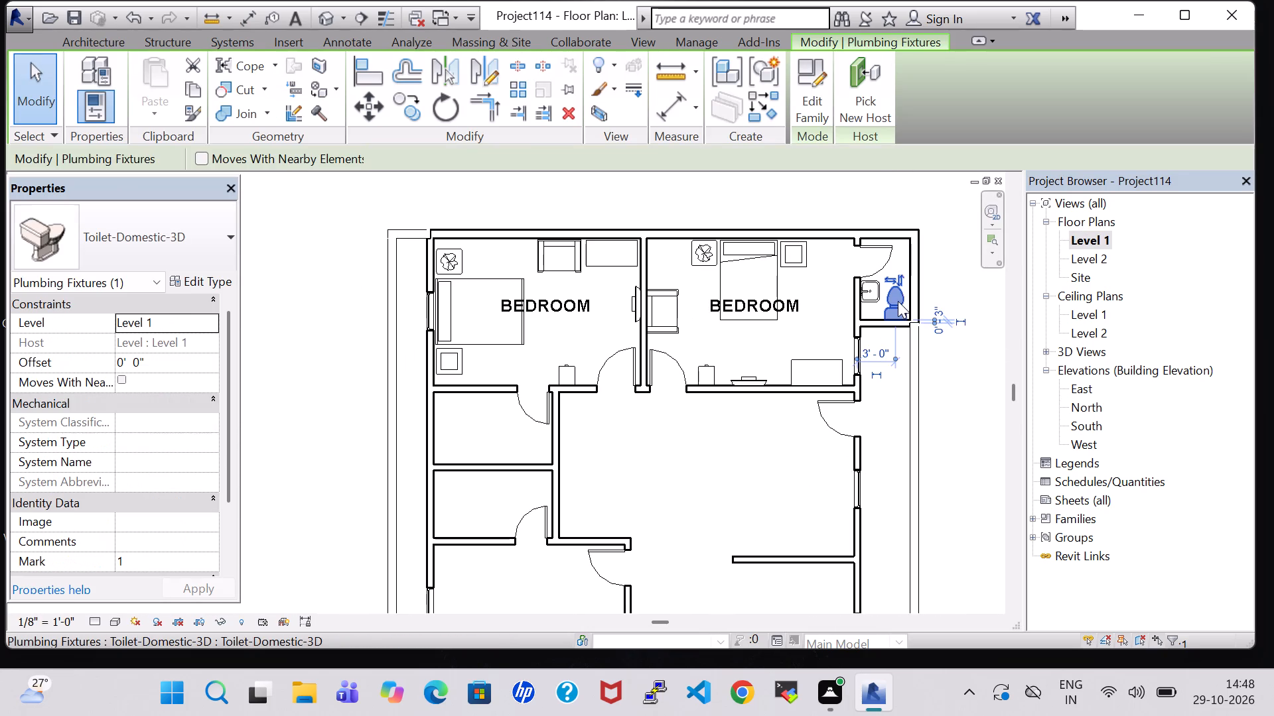
left_click(961, 354)
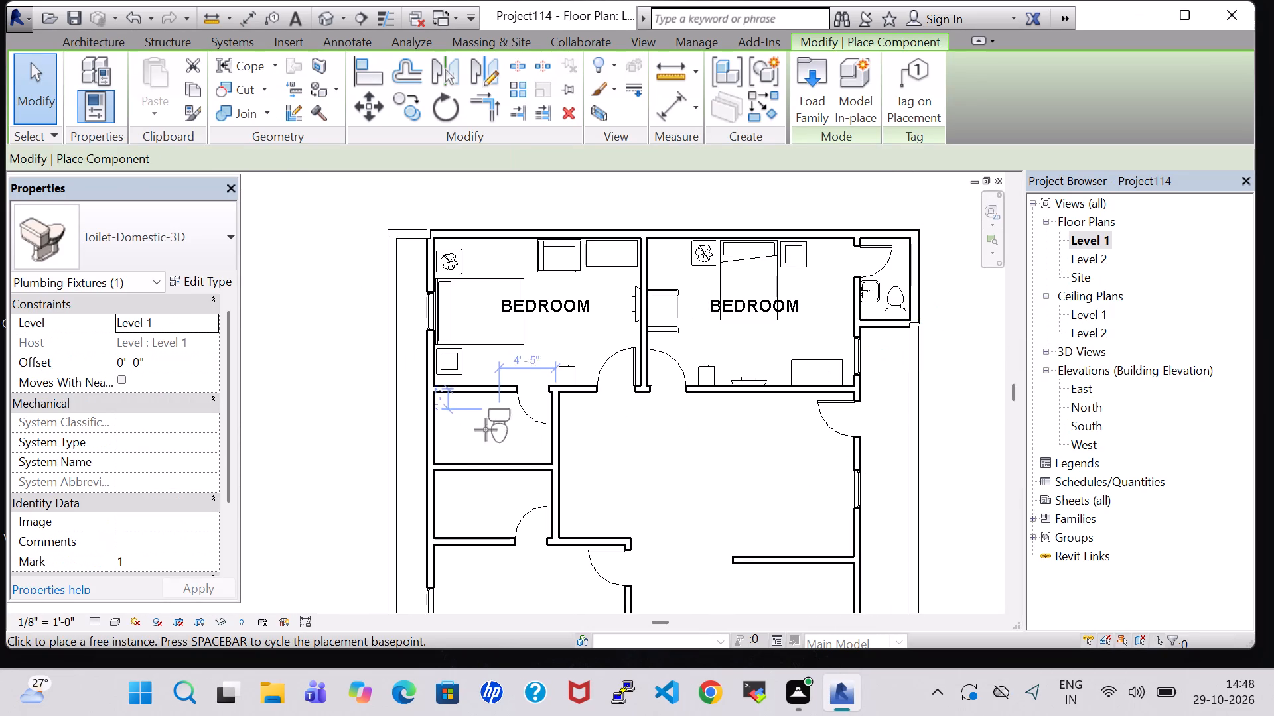
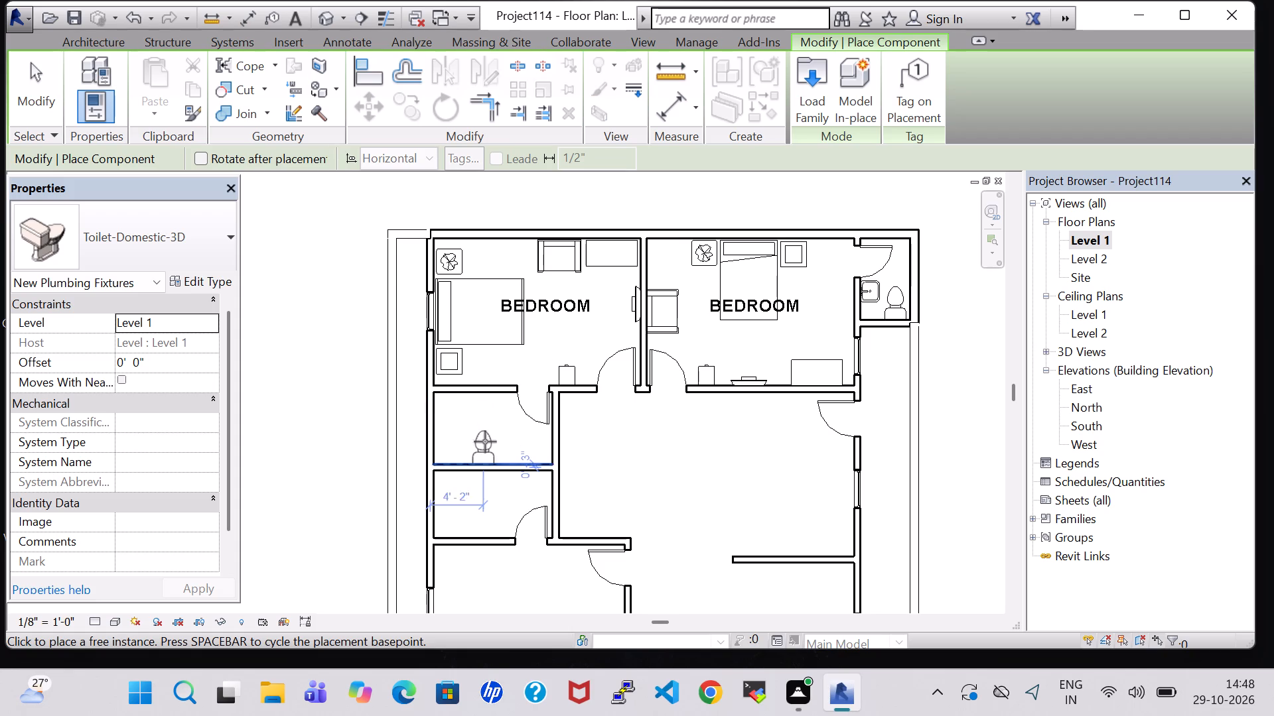
Place the toilet against the lower wall of the small room below the left bedroom, about 4'-8" from the left wall.
scroll(485, 442, "up", 5)
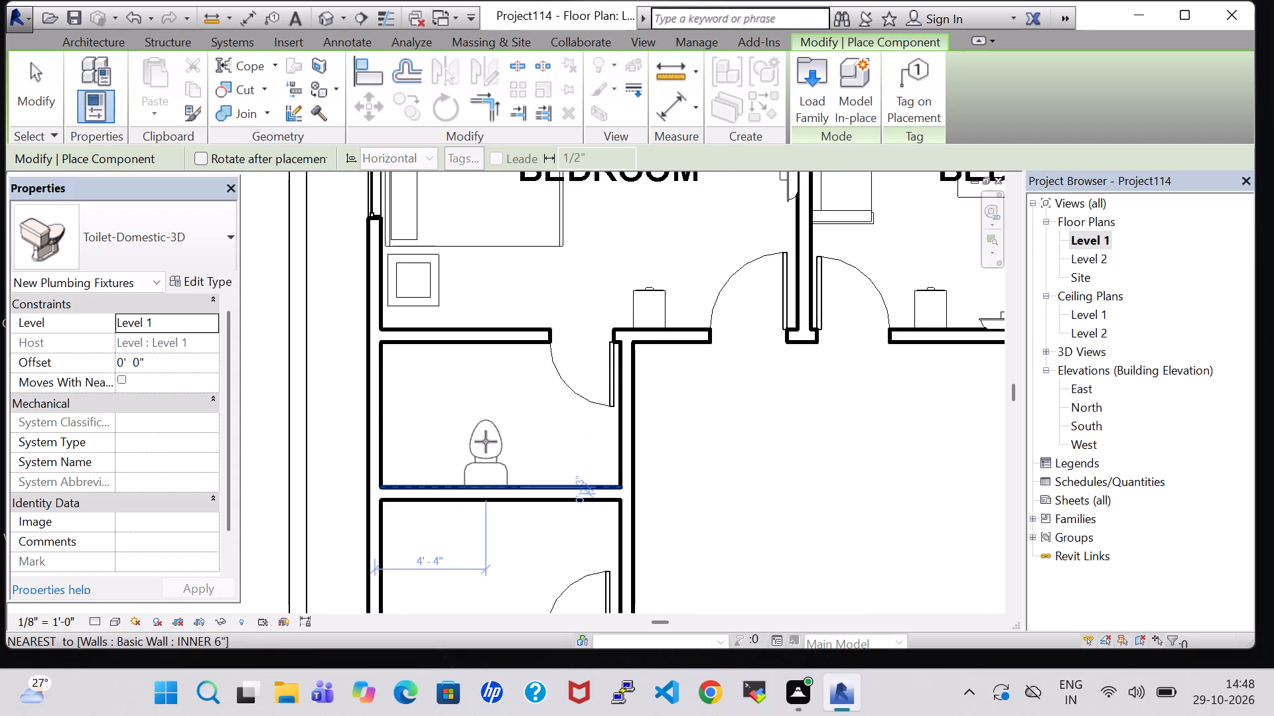
left_click(495, 443)
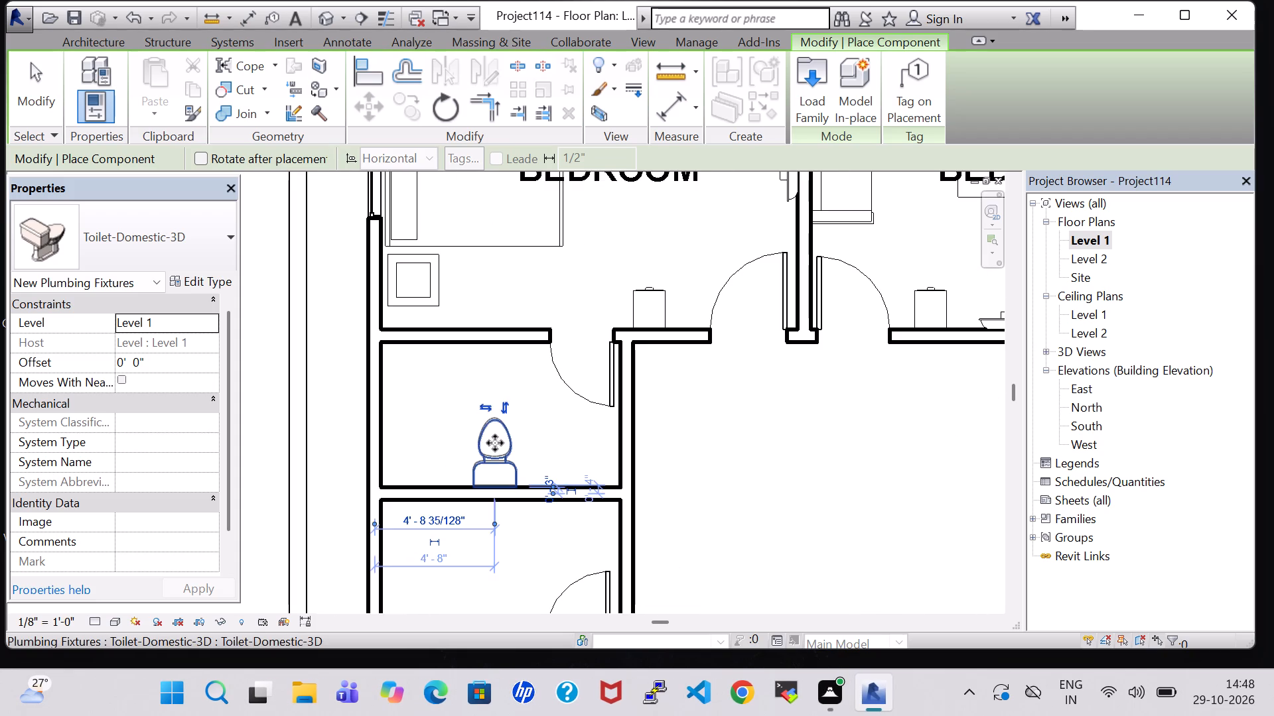
key("Escape")
key("Escape")
Load the Tub-Free Standing-3D family from the Bathtubs folder of the US Imperial architectural plumbing fixtures library.
scroll(495, 443, "down", 5)
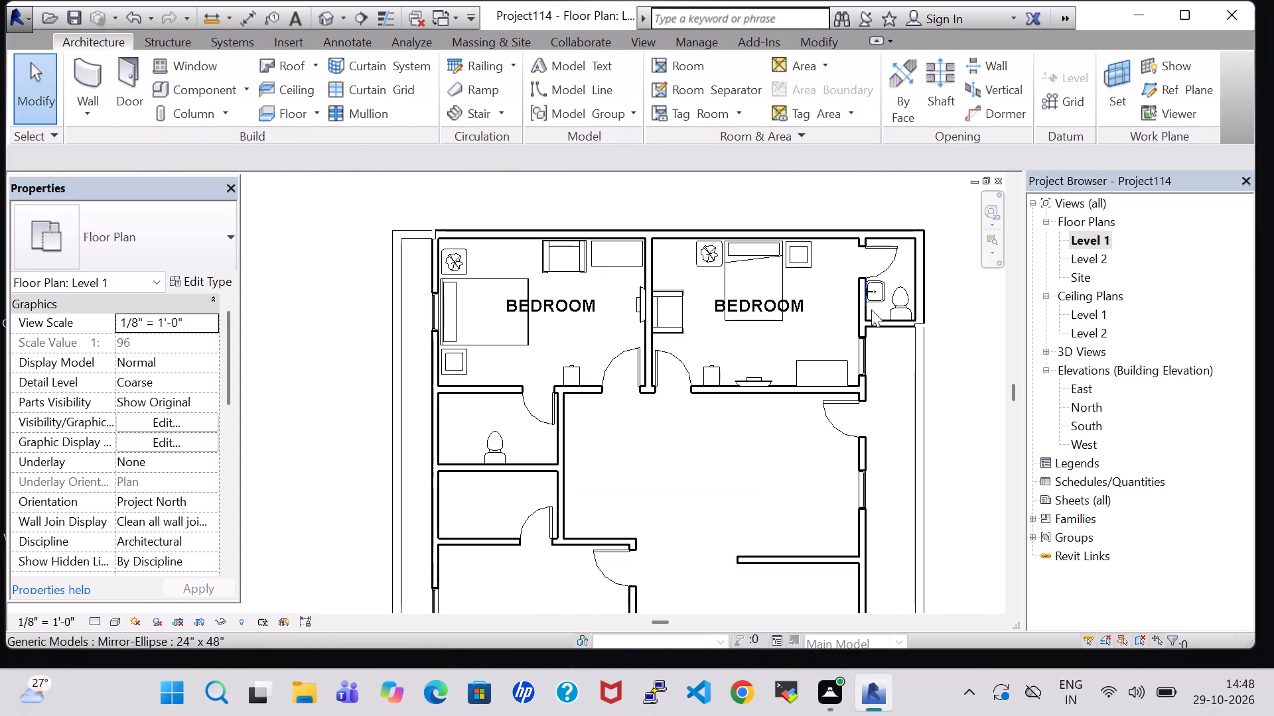
left_click(201, 99)
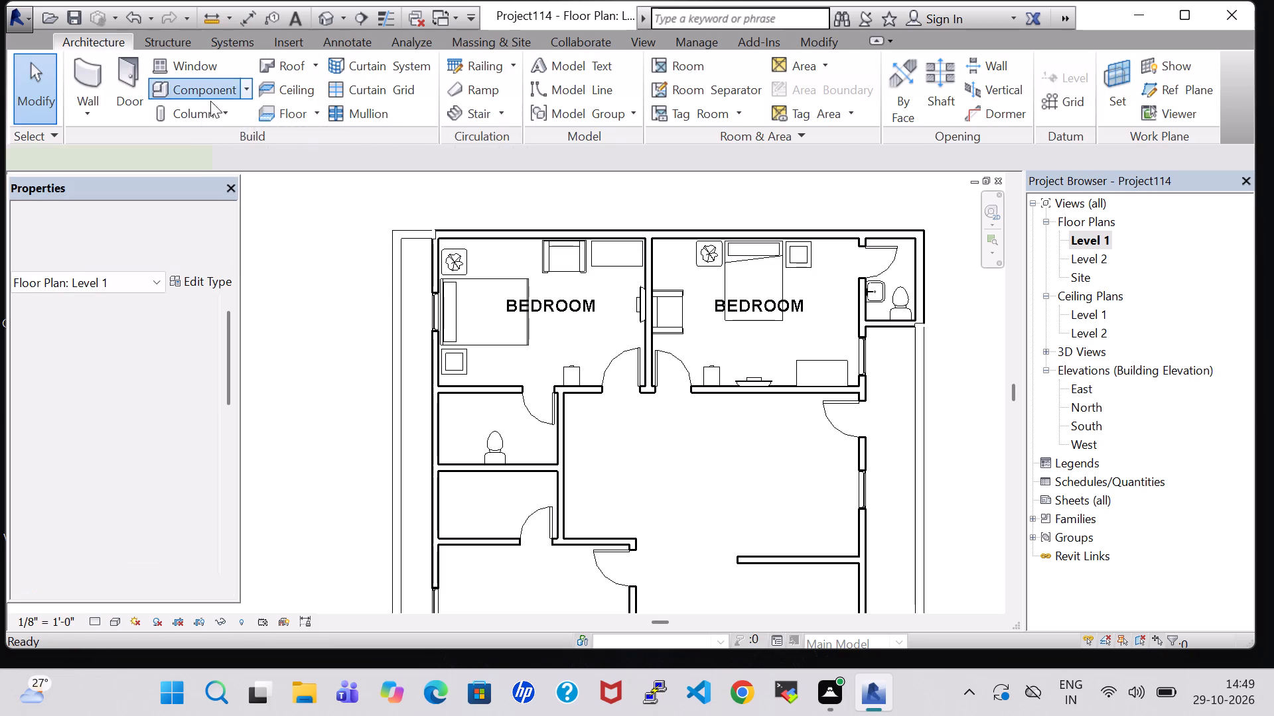
left_click(804, 88)
scroll(759, 435, "down", 2)
scroll(737, 241, "down", 1)
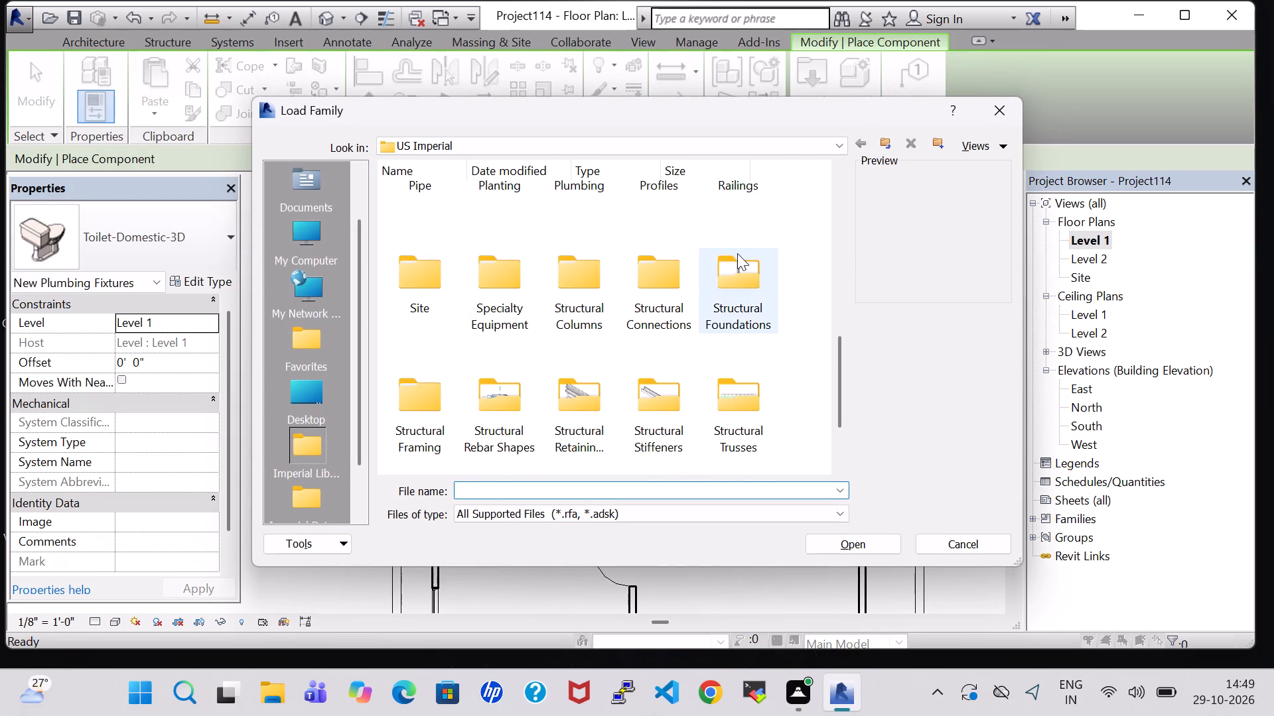
scroll(737, 253, "up", 2)
left_click(737, 274)
key("p")
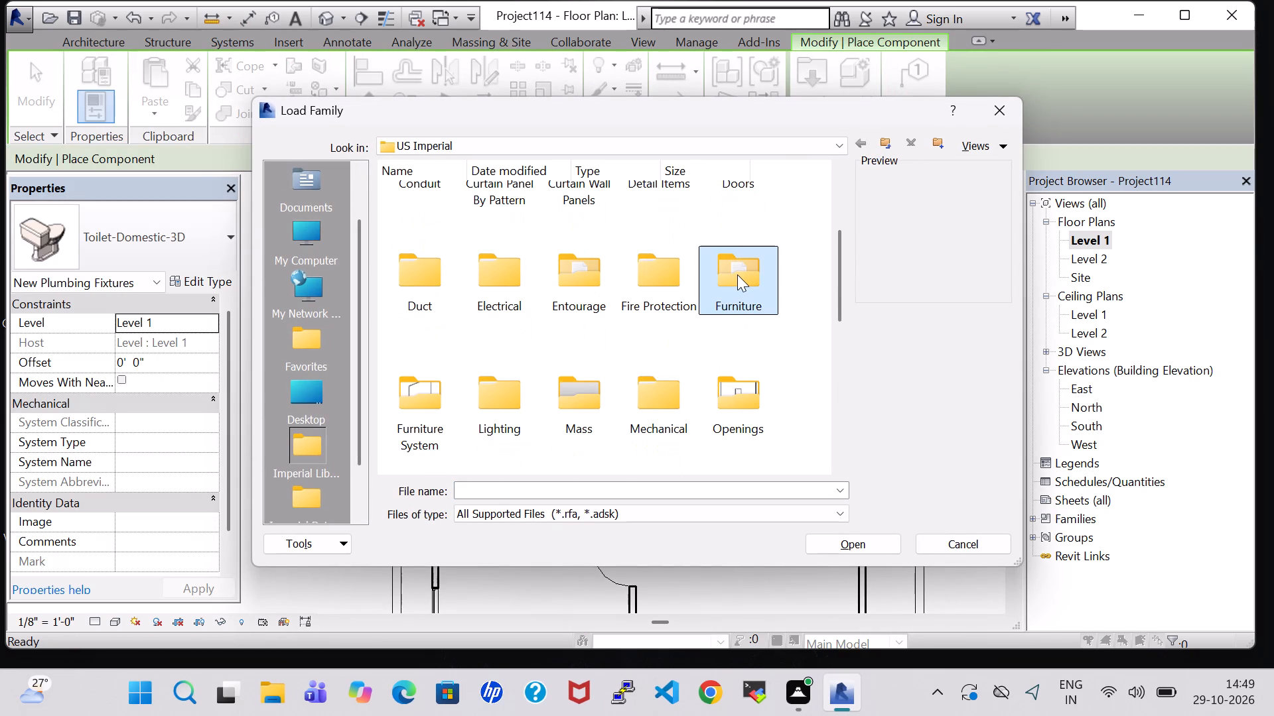
double_click(576, 202)
double_click(437, 227)
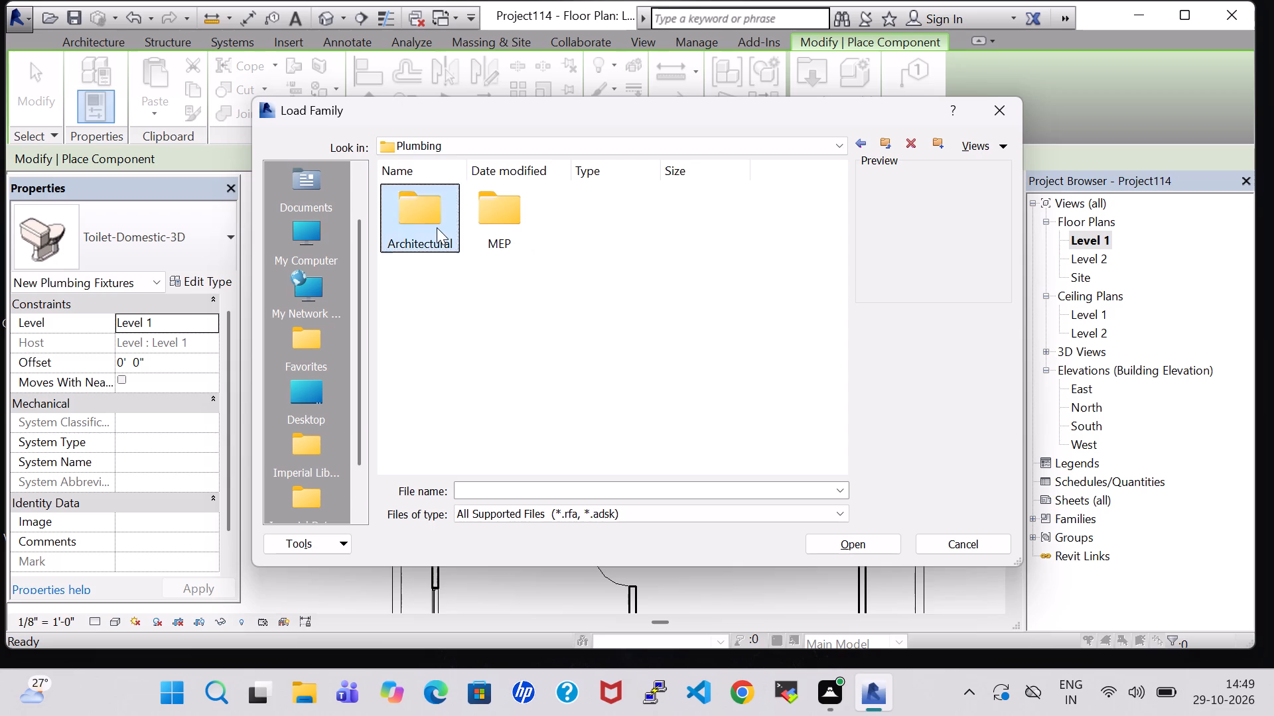
double_click(502, 236)
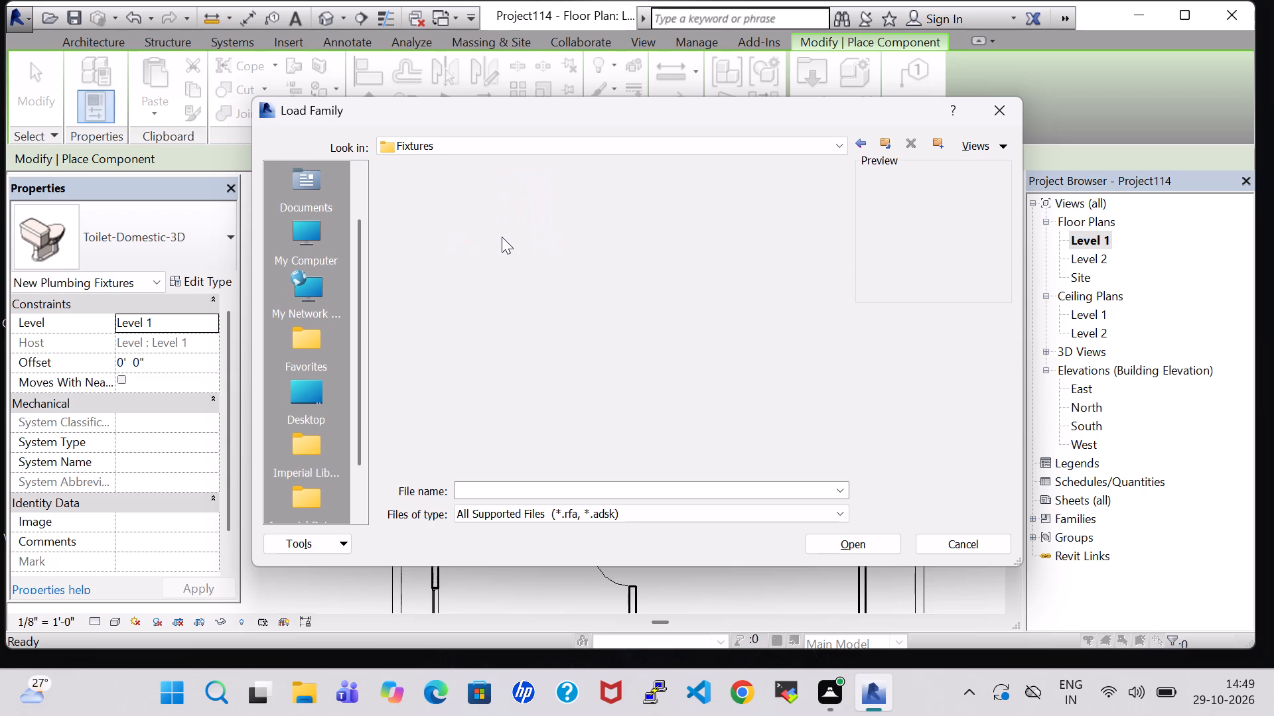
double_click(427, 225)
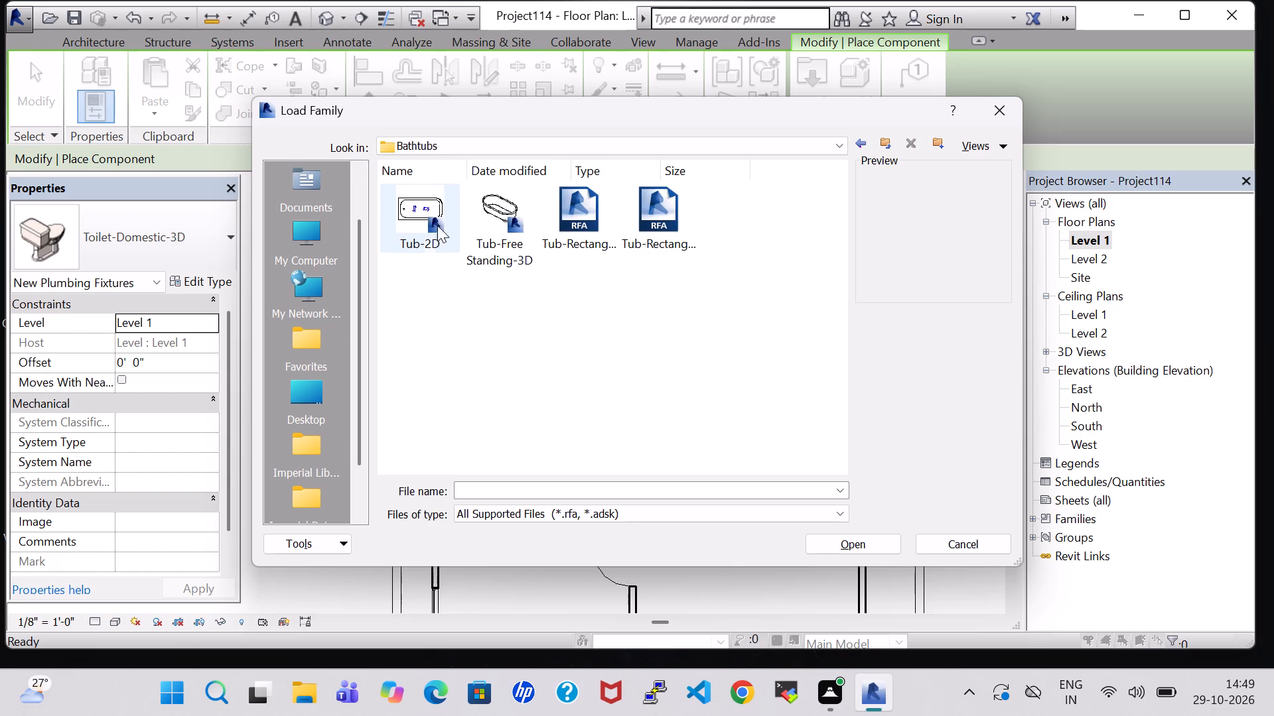
left_click(504, 221)
left_click(853, 538)
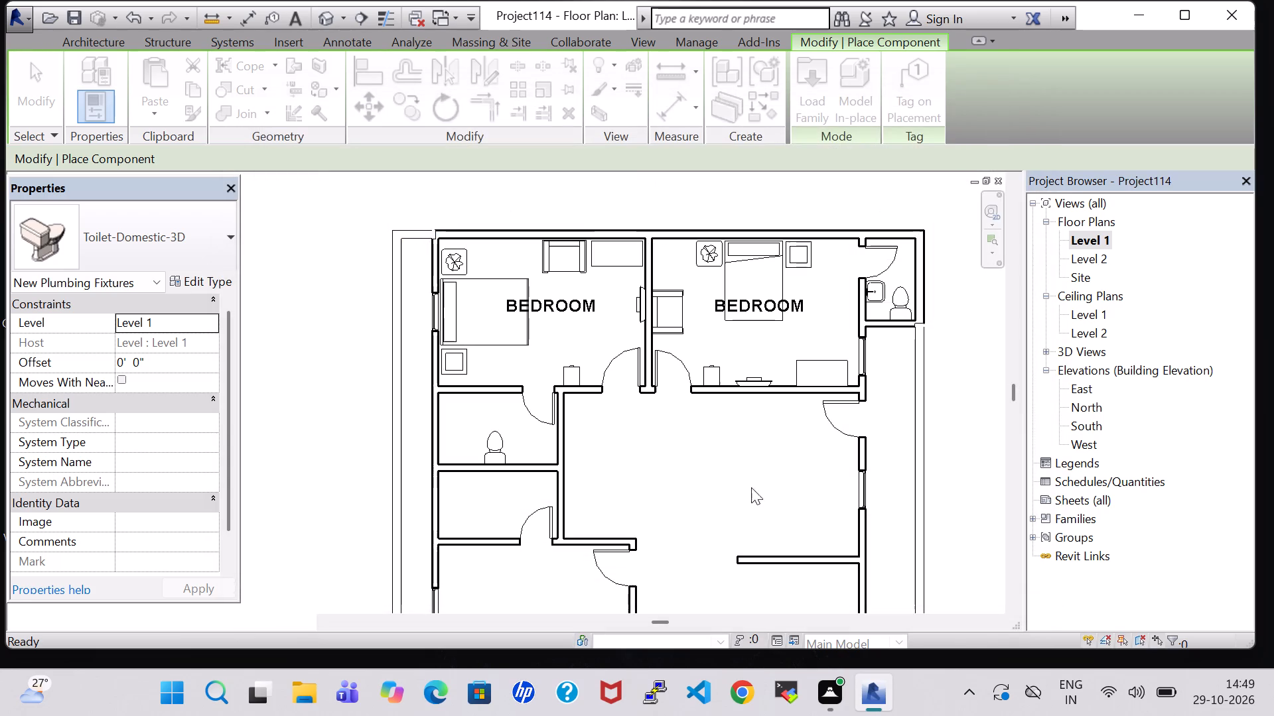
Place the 30" x 60" free-standing tub vertically beside the toilet along the left wall, centred about 3'-2" below the upper wall.
scroll(477, 430, "up", 6)
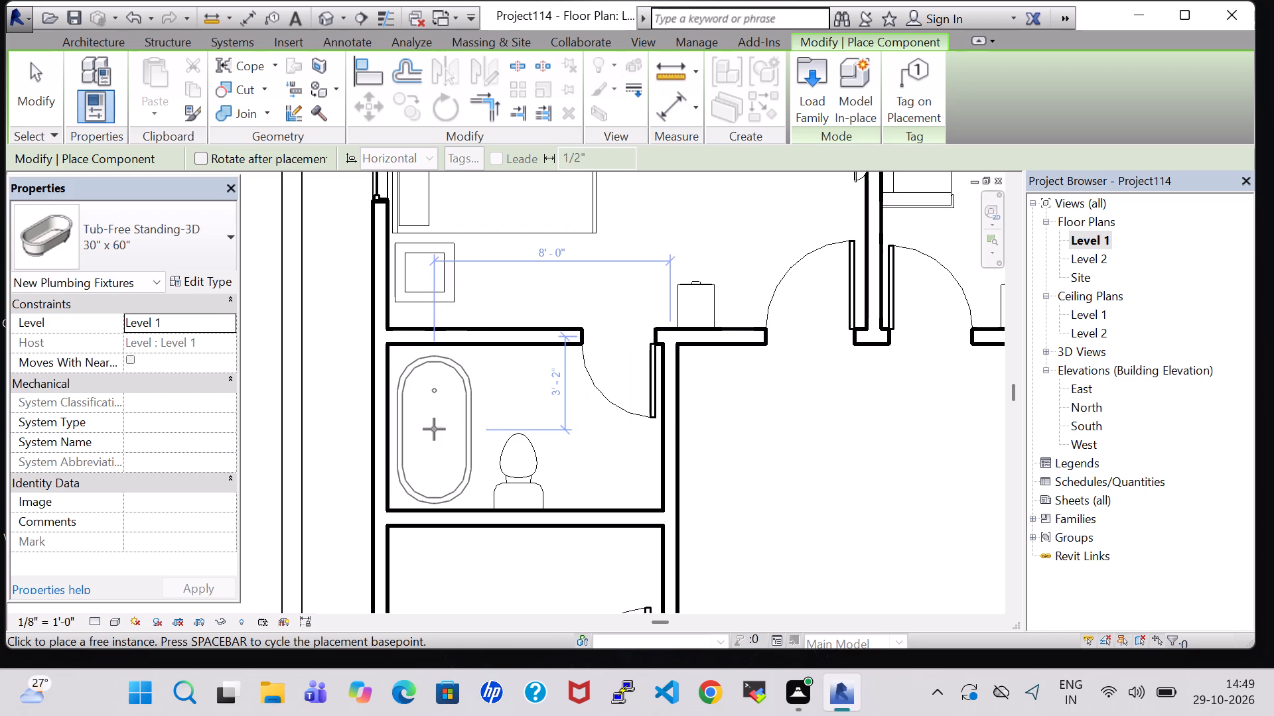
left_click(434, 429)
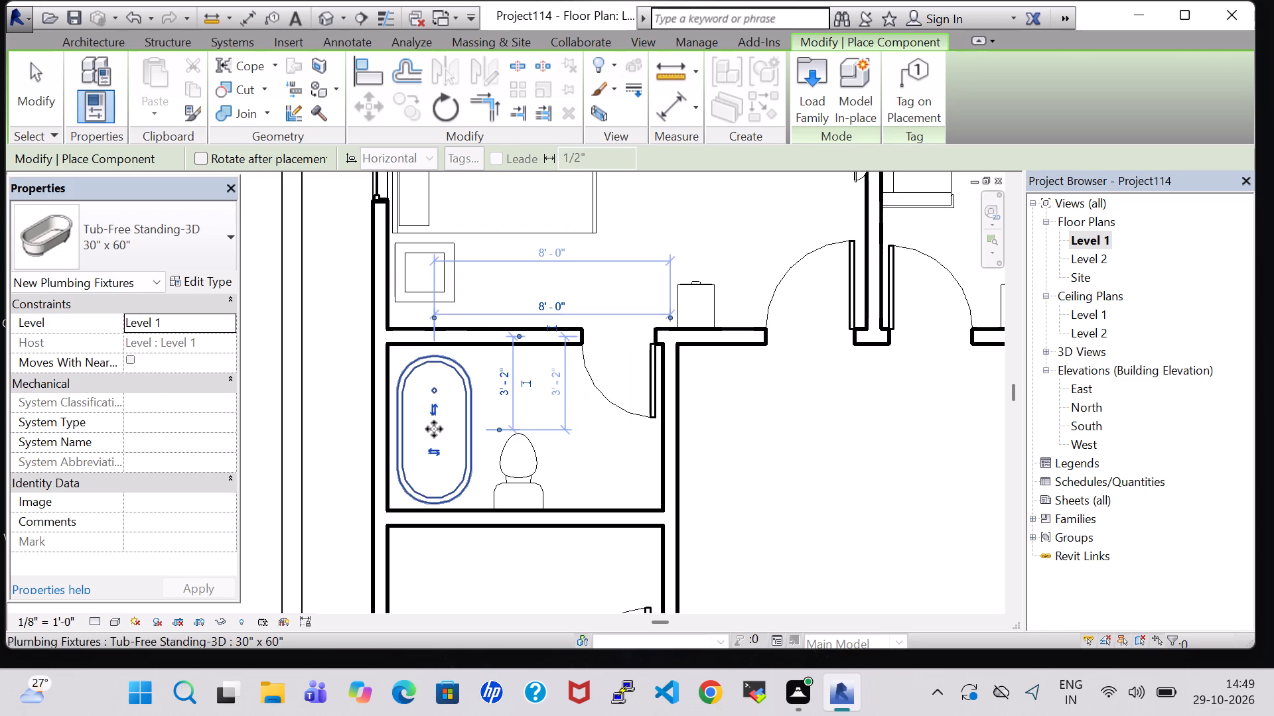
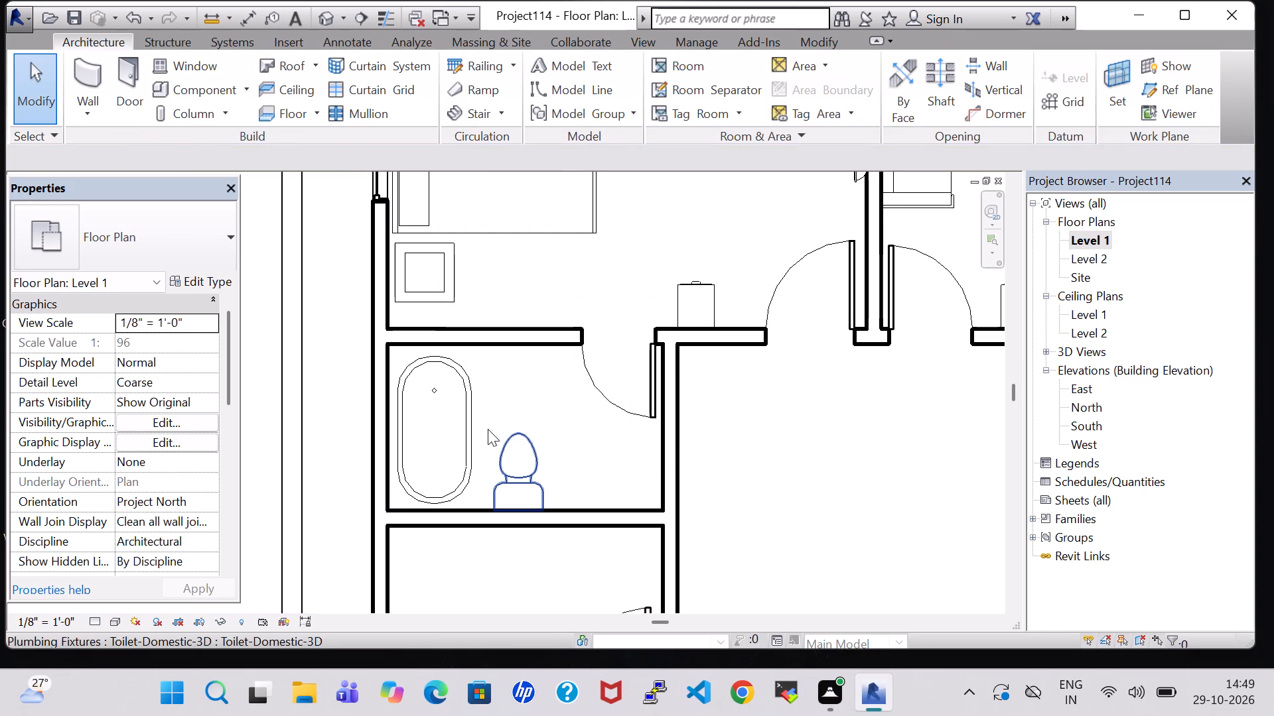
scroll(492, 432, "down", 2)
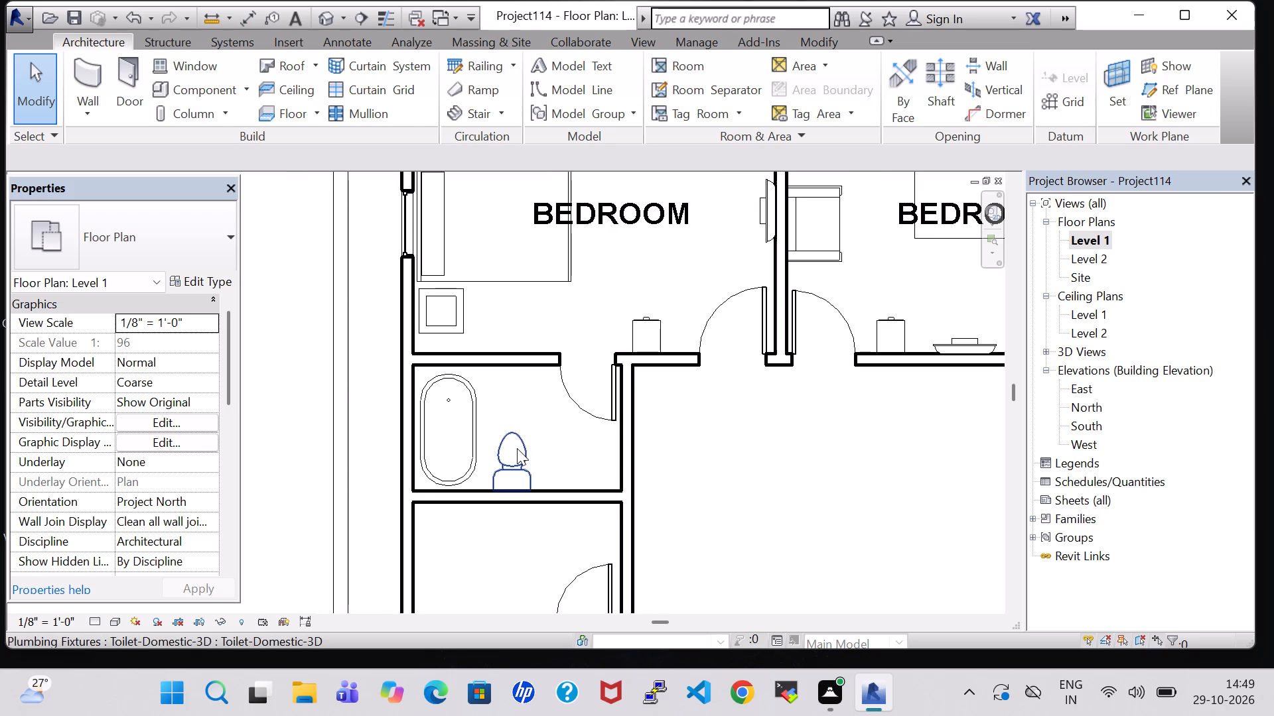
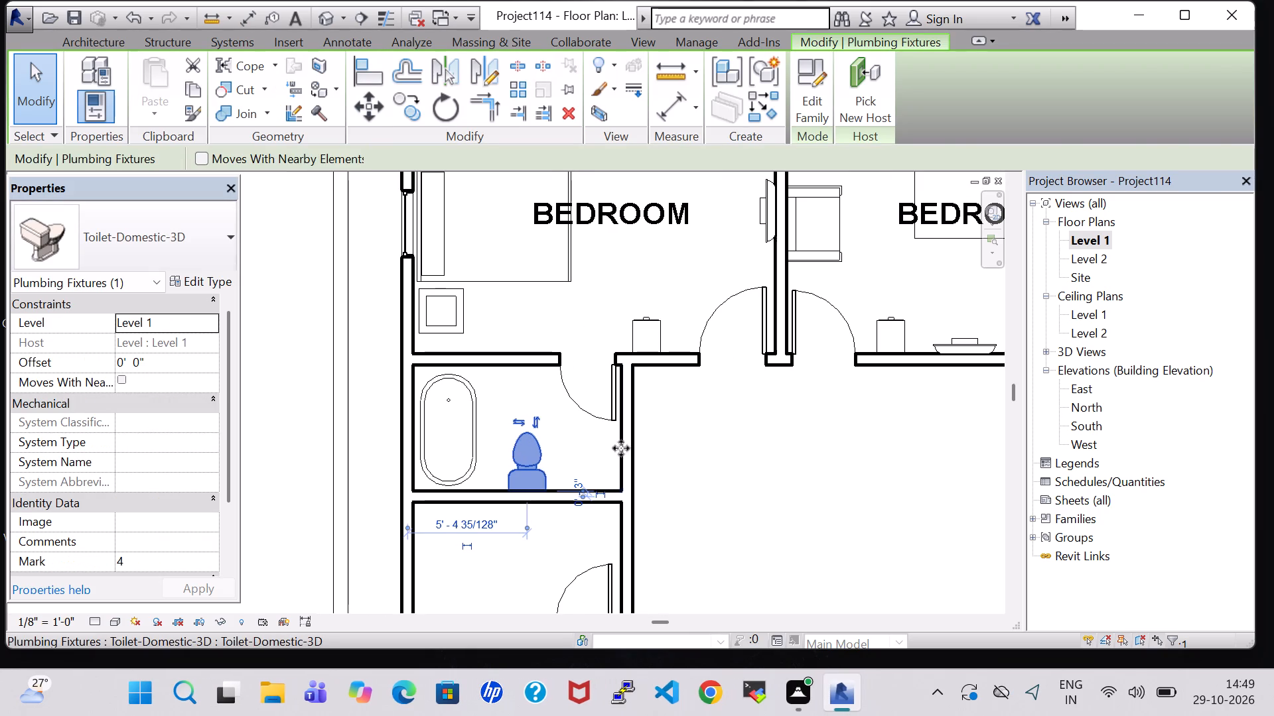
Deselect the toilet and open the default 3D view of the furnished floor plan.
left_click(697, 452)
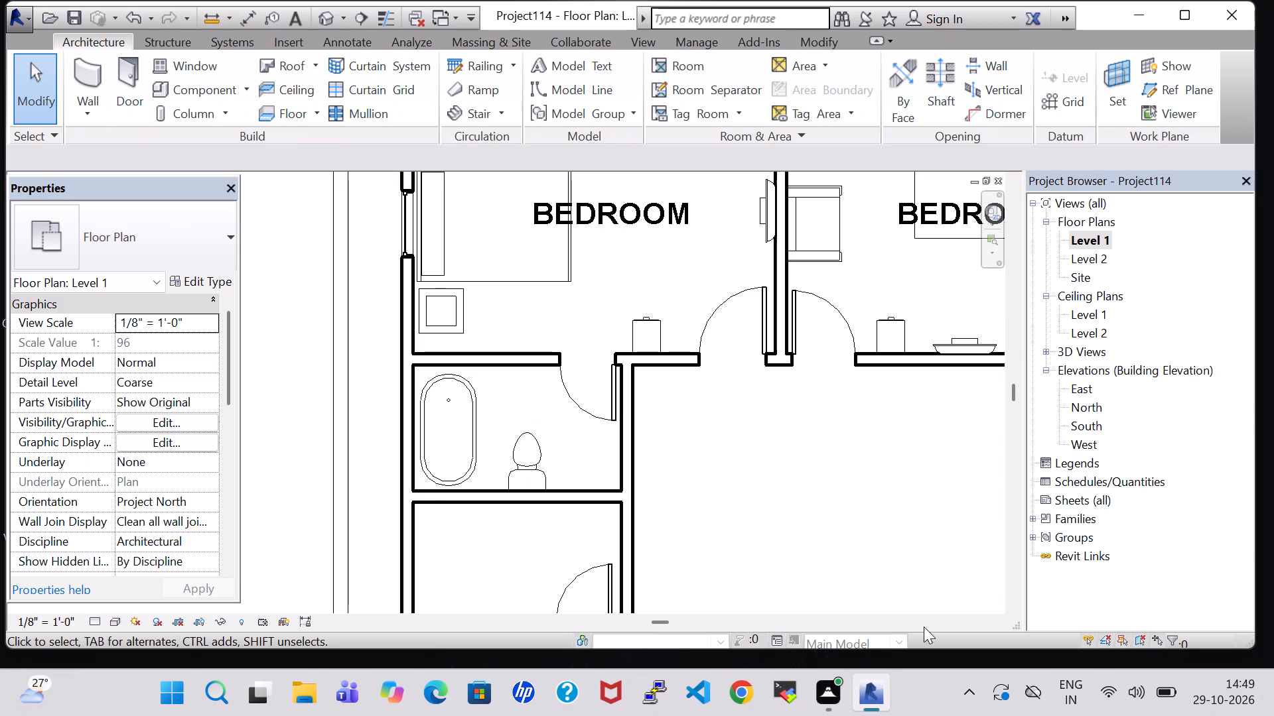
left_click(318, 14)
scroll(508, 316, "down", 4)
middle_click(613, 395)
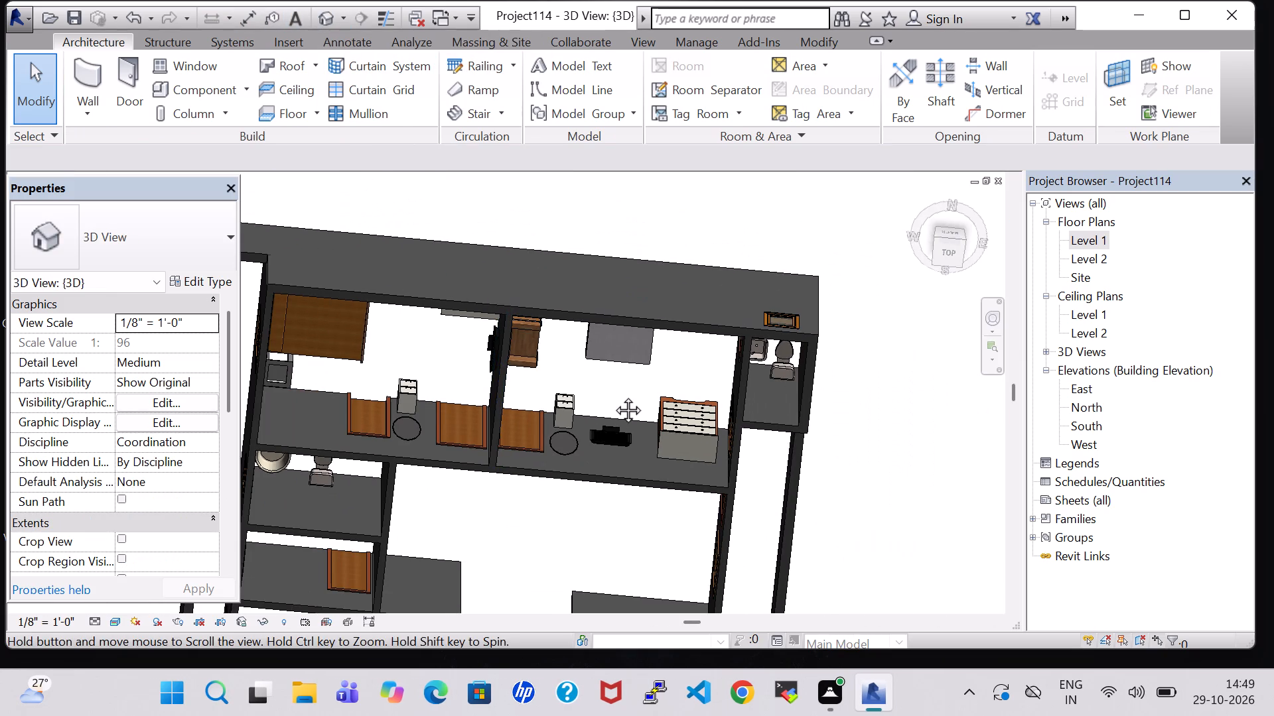
middle_click_drag(710, 369, 707, 199)
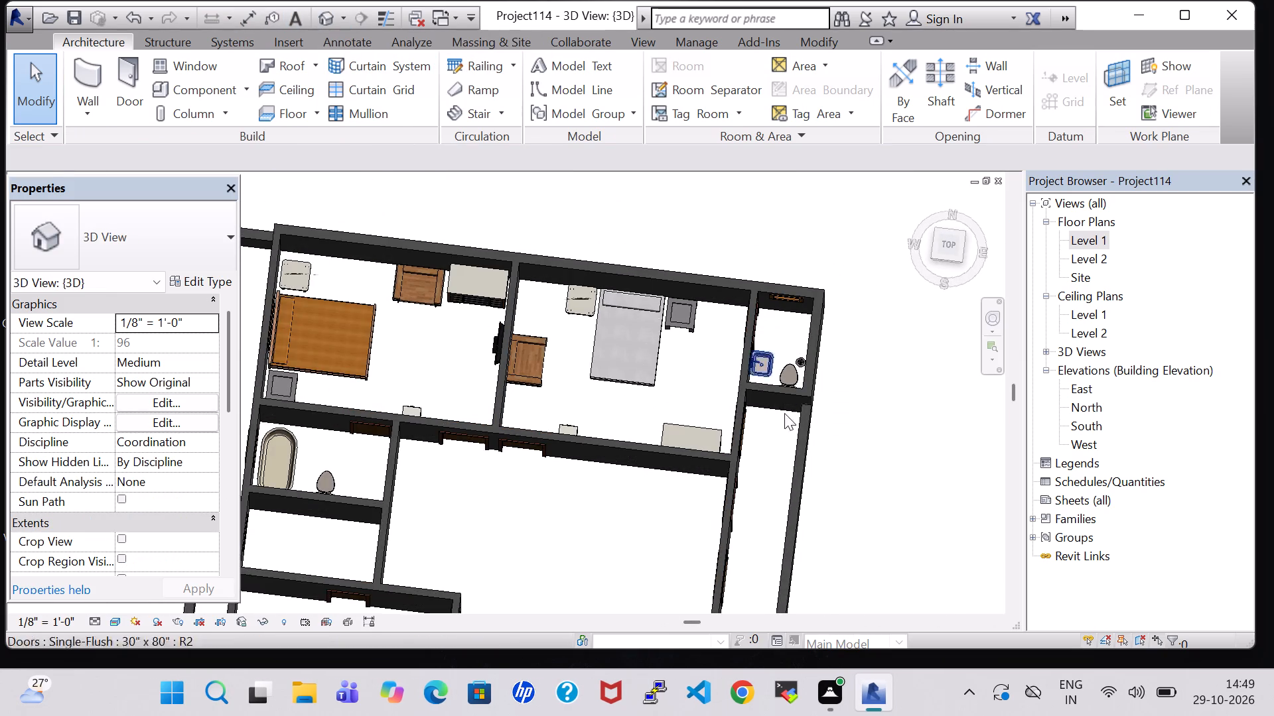
Create a similar round floor drain from the small bathroom's one and place it on the Level 1 work plane beside the other bathroom's tub.
scroll(801, 434, "up", 3)
left_click(800, 322)
right_click(800, 322)
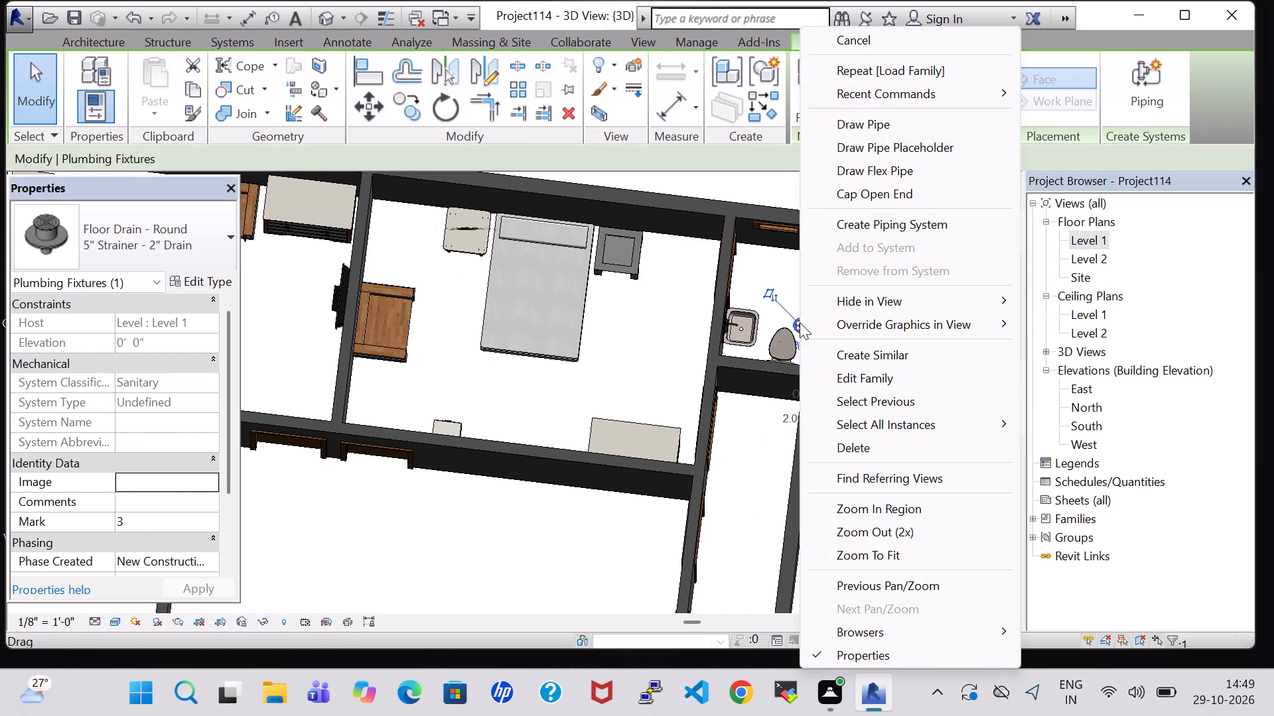
left_click(898, 354)
middle_click_drag(462, 370, 728, 359)
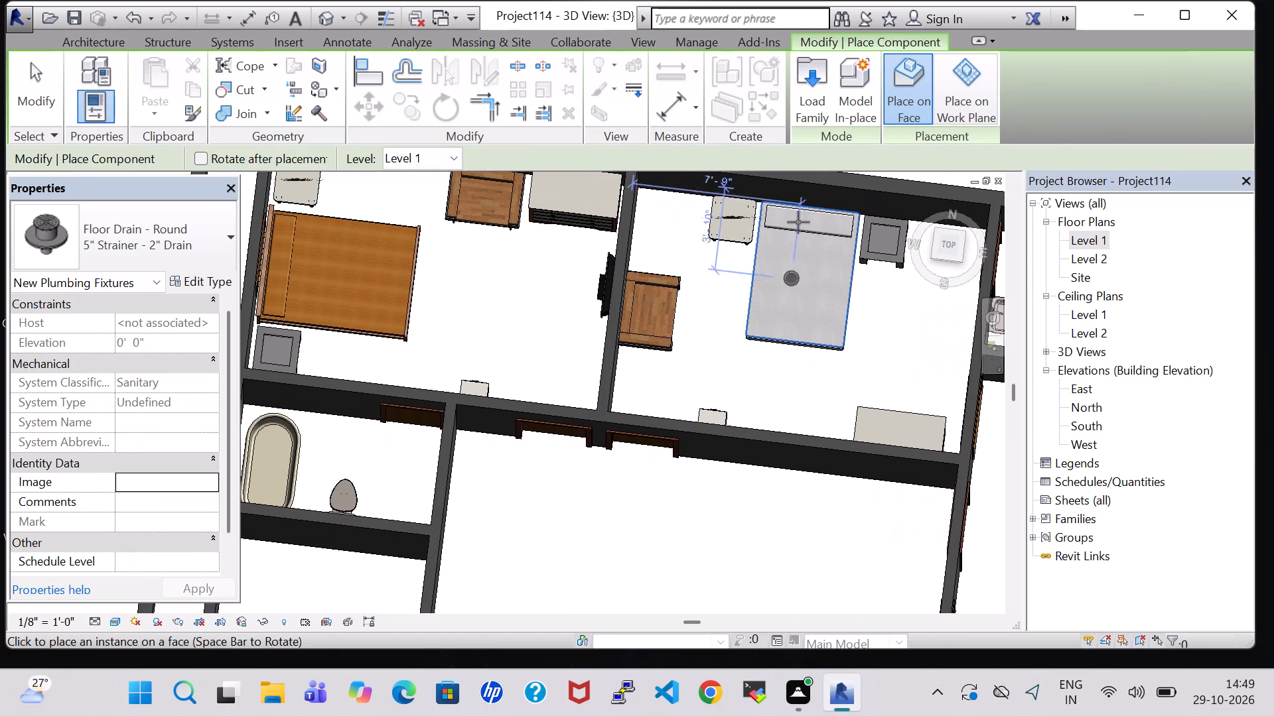
left_click(954, 87)
scroll(351, 447, "up", 2)
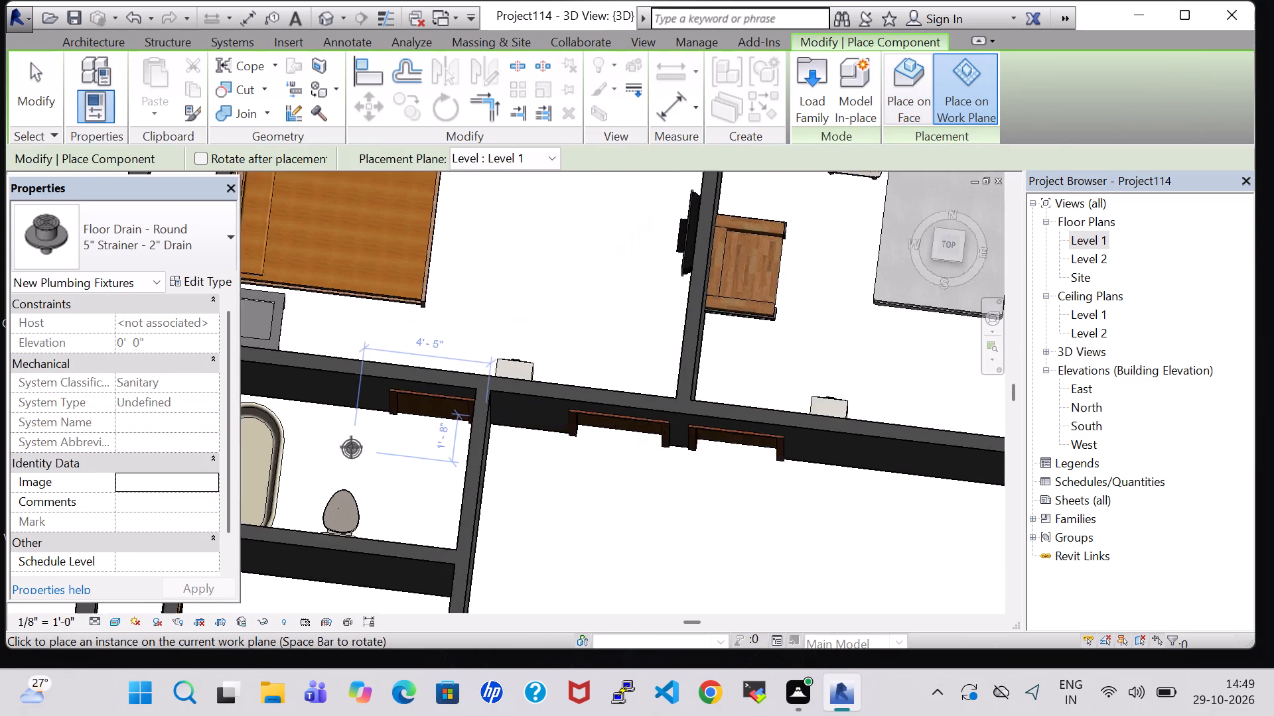
scroll(351, 447, "up", 4)
middle_click_drag(351, 447, 453, 455)
scroll(453, 455, "up", 1)
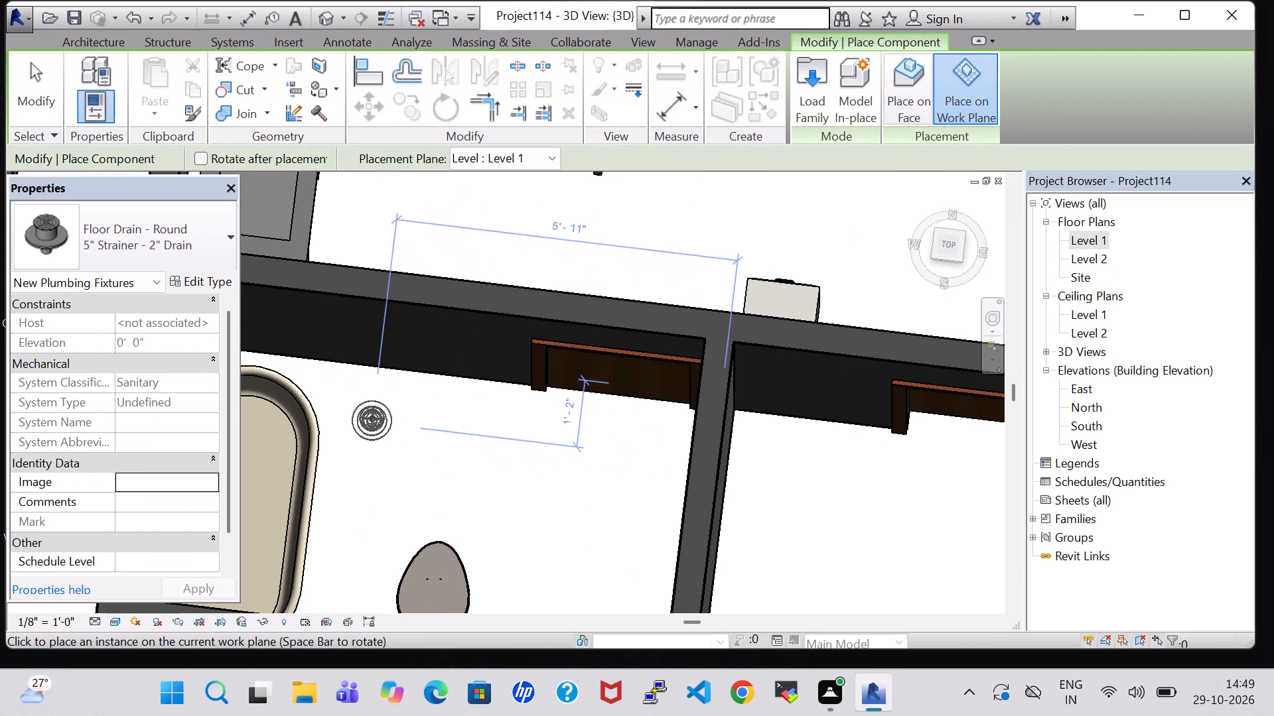
left_click(373, 418)
key("Escape")
key("Escape")
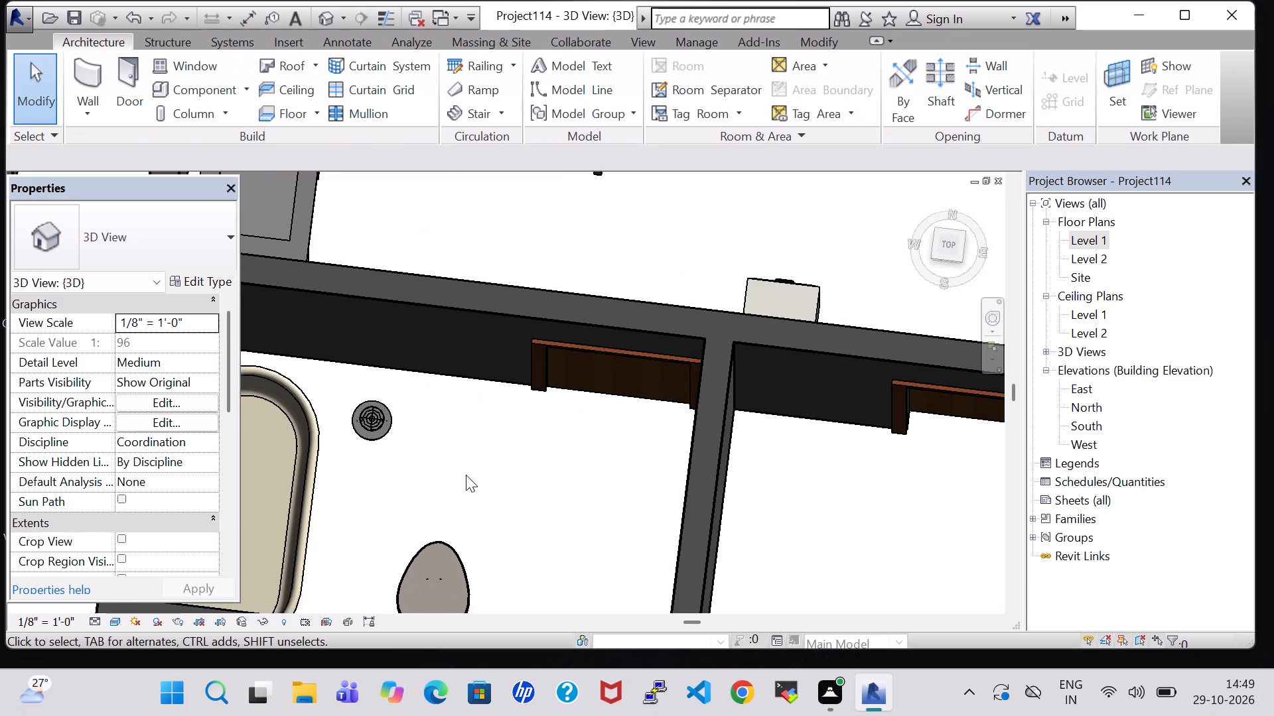
Return to the Level 1 floor plan.
scroll(466, 475, "down", 4)
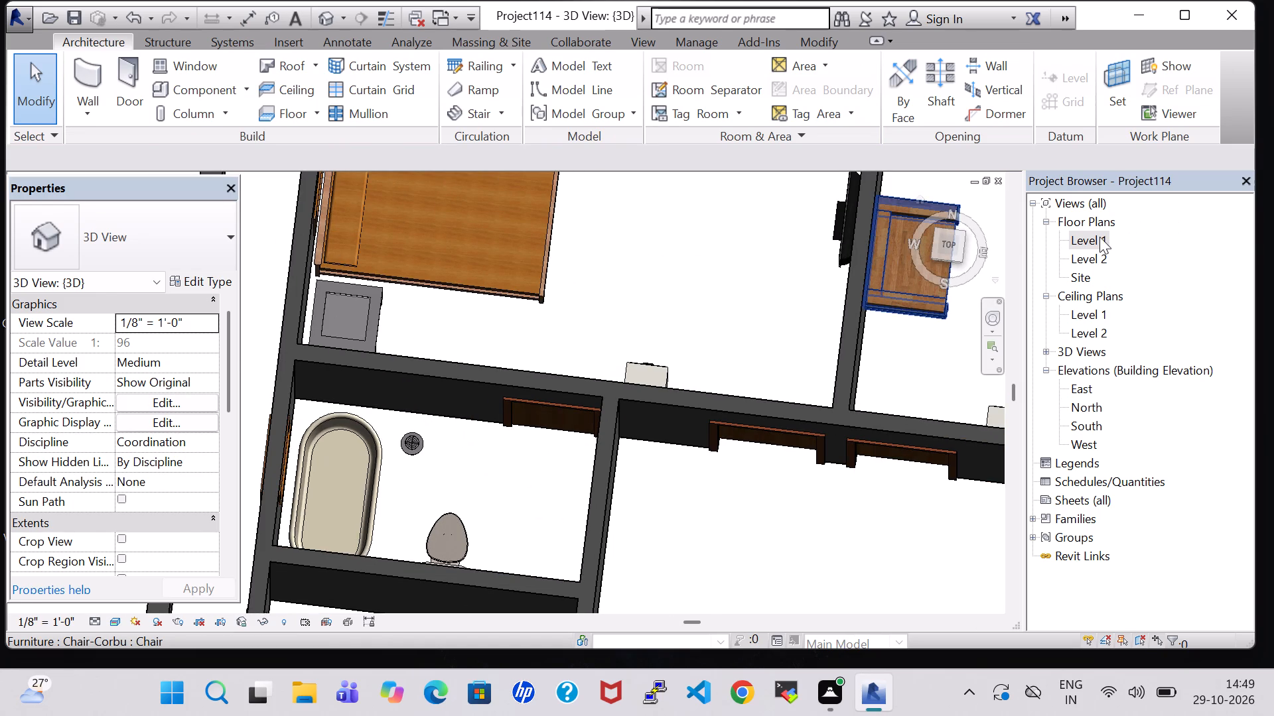
double_click(1098, 238)
scroll(847, 277, "down", 8)
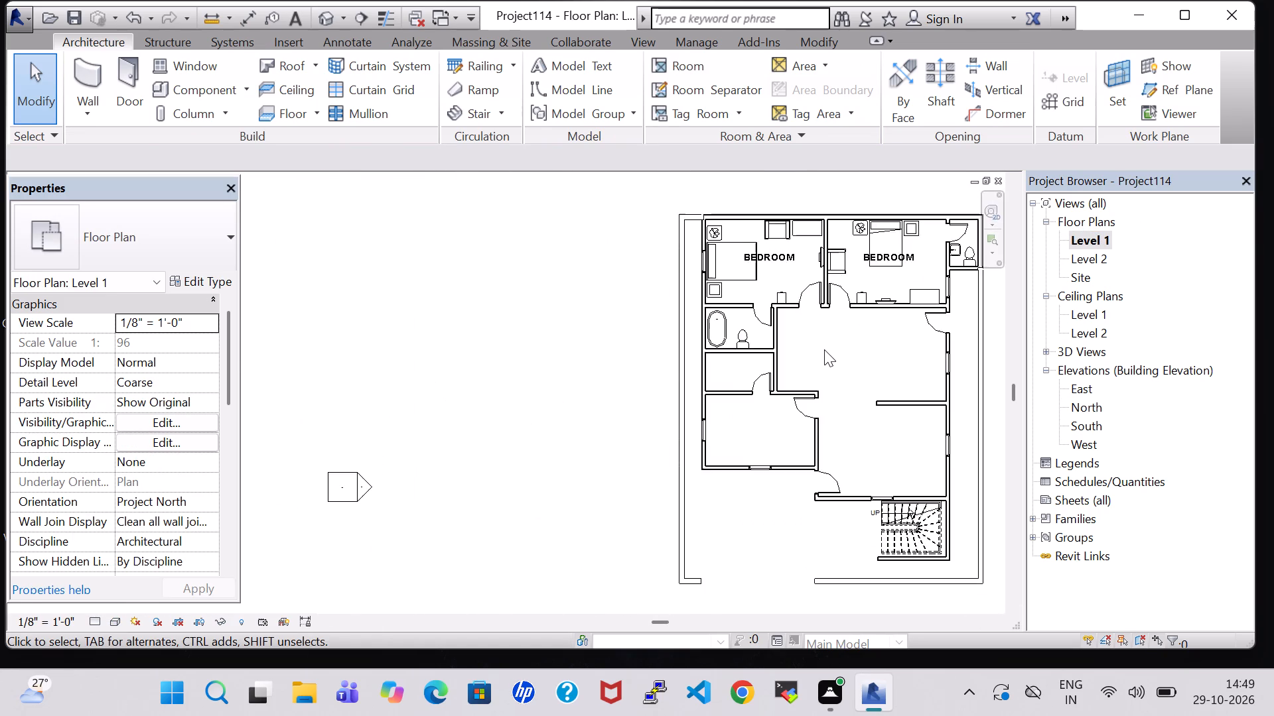
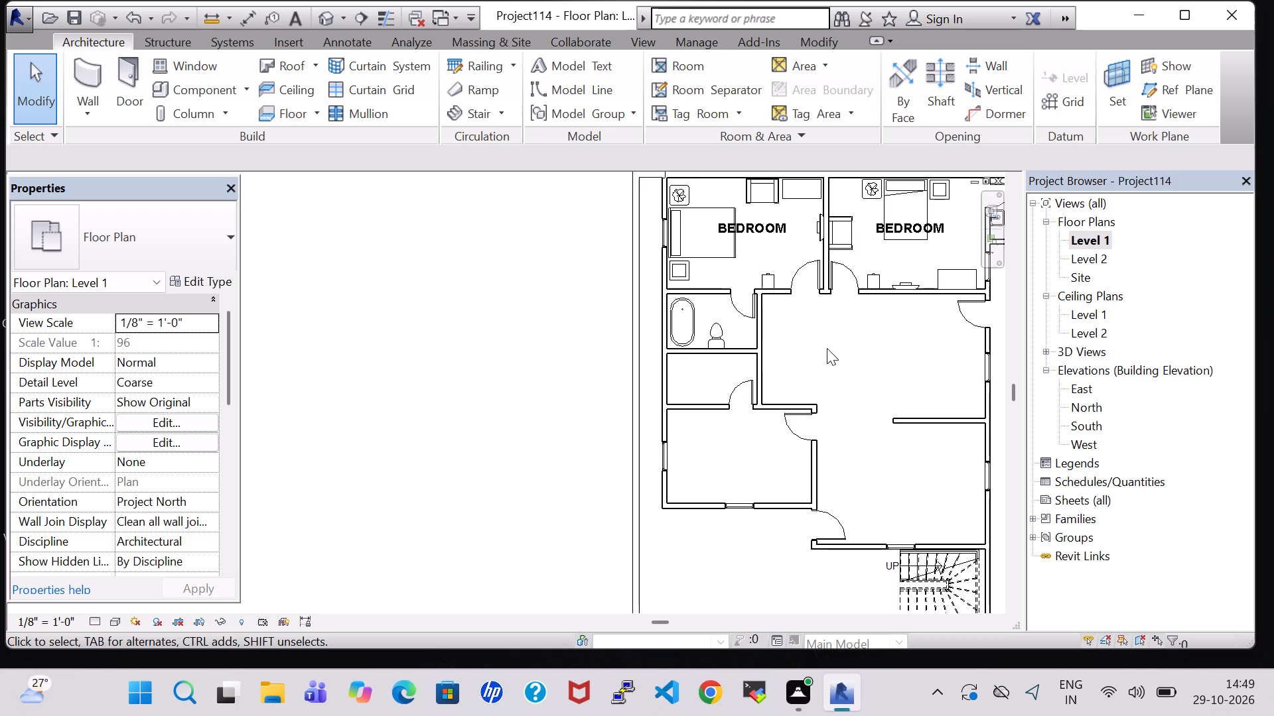
Examine the tub bathroom and its floor drain and fixtures in the default 3D view.
scroll(817, 346, "up", 6)
middle_click_drag(817, 346, 849, 442)
scroll(849, 442, "up", 1)
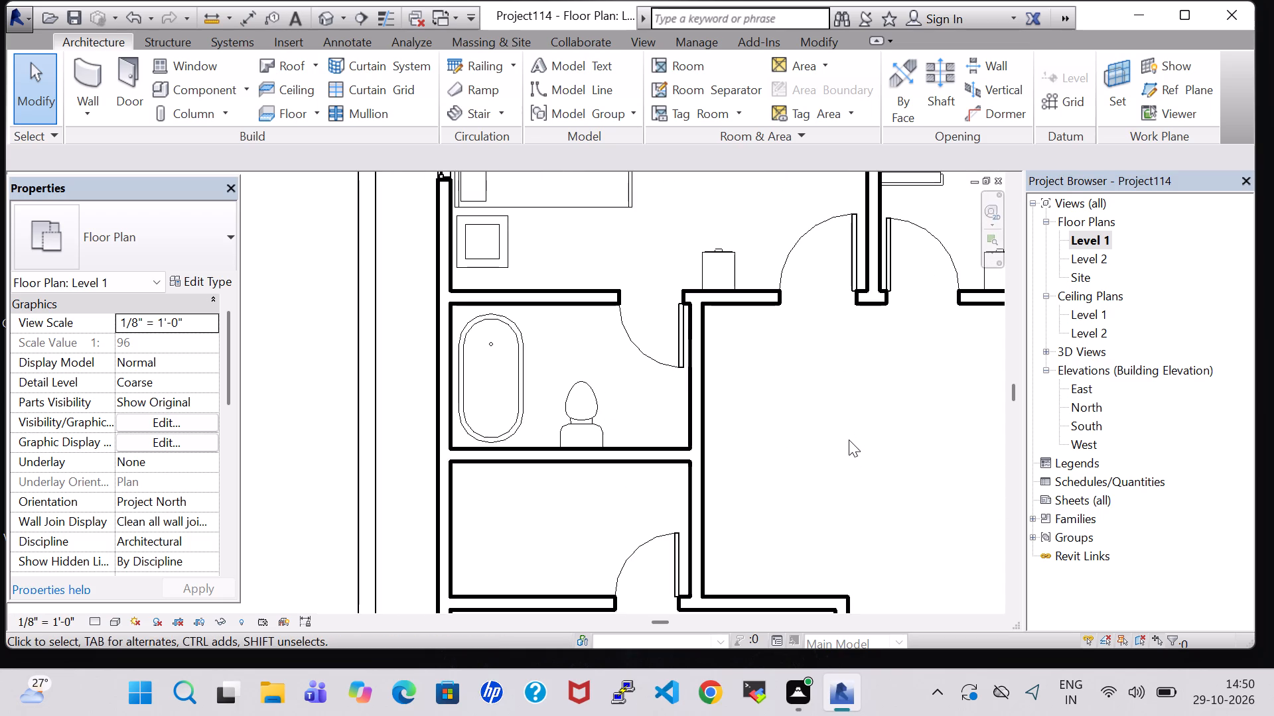
middle_click_drag(810, 436, 808, 403)
scroll(808, 397, "up", 1)
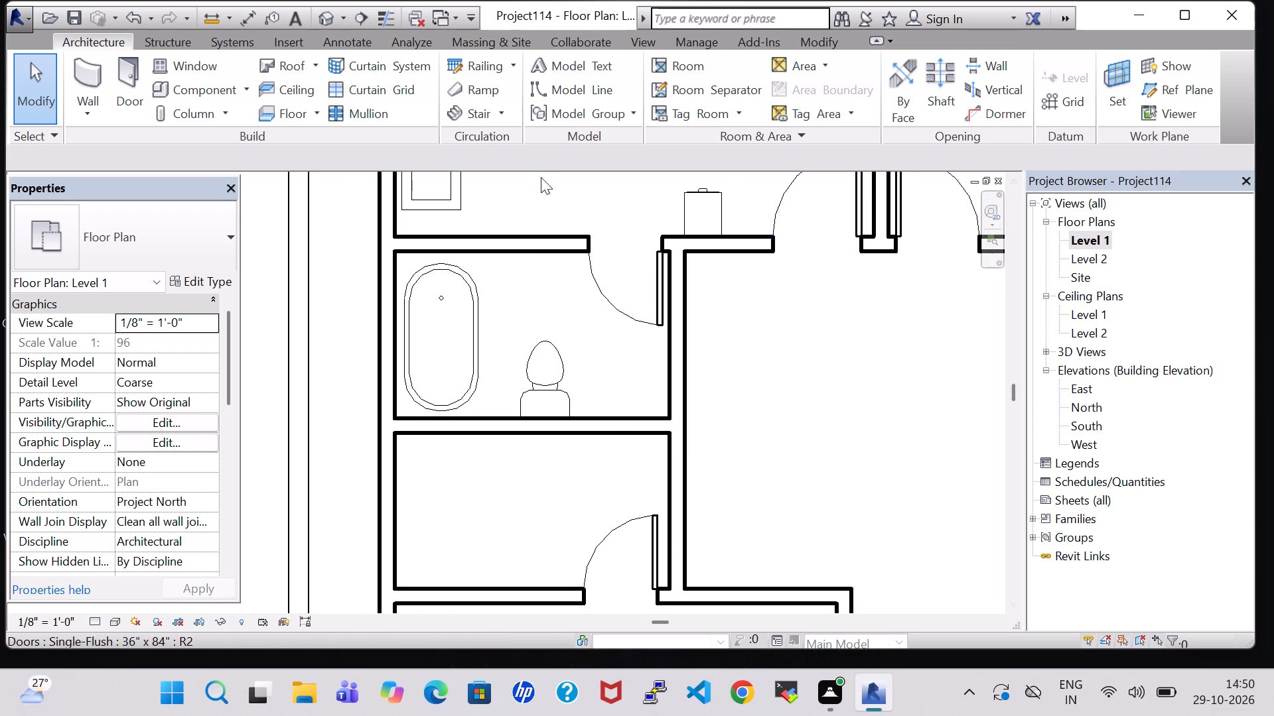
left_click(326, 14)
middle_click_drag(624, 268, 623, 353)
scroll(623, 353, "down", 1)
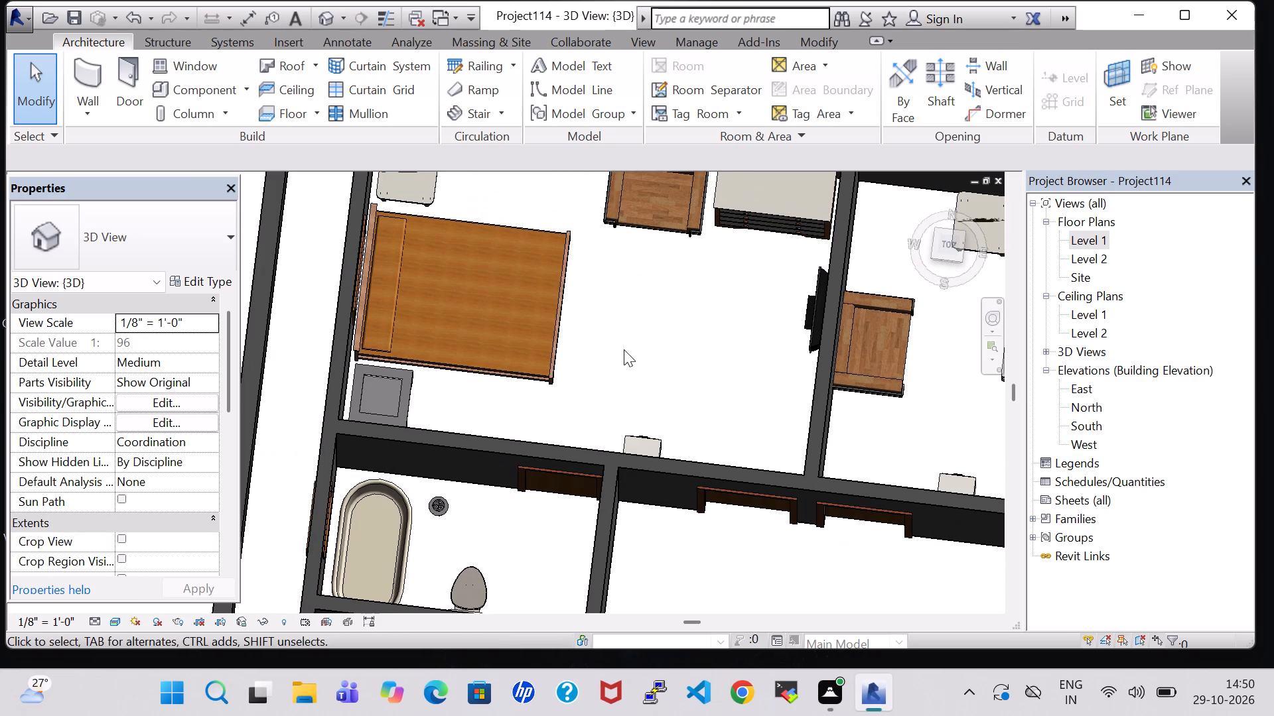
scroll(626, 349, "down", 2)
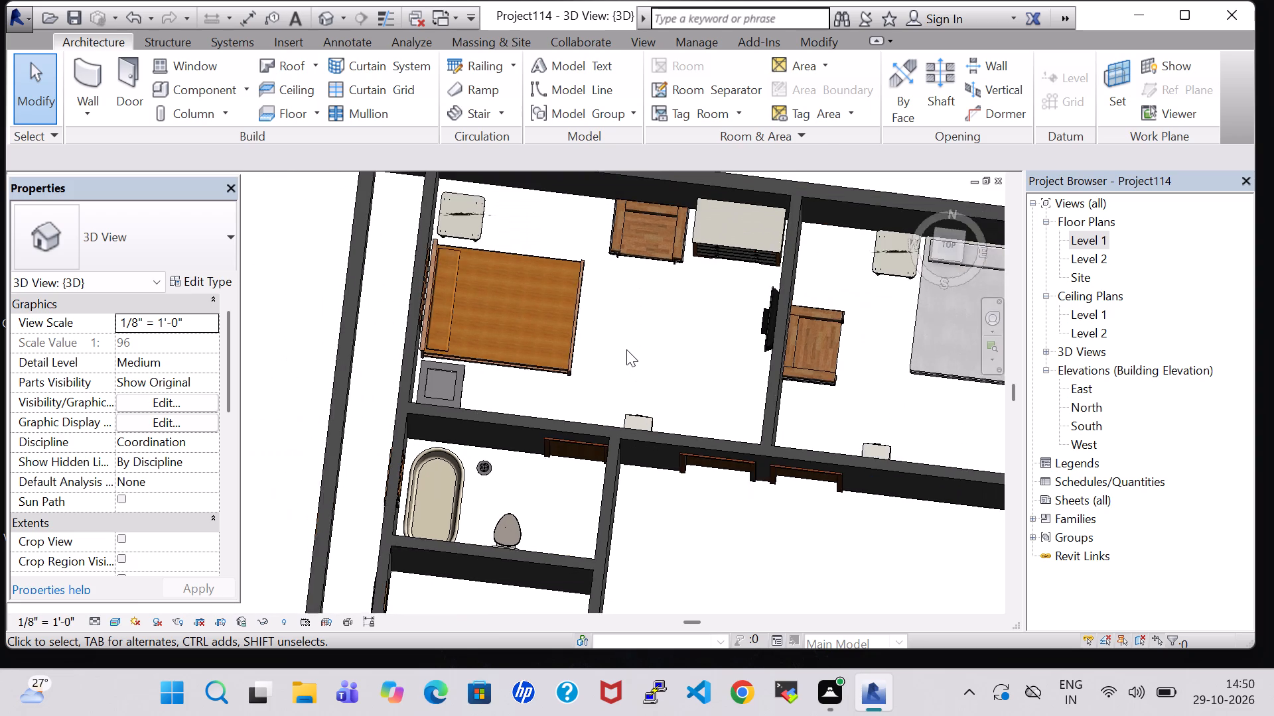
scroll(626, 349, "down", 1)
middle_click_drag(630, 336, 636, 384)
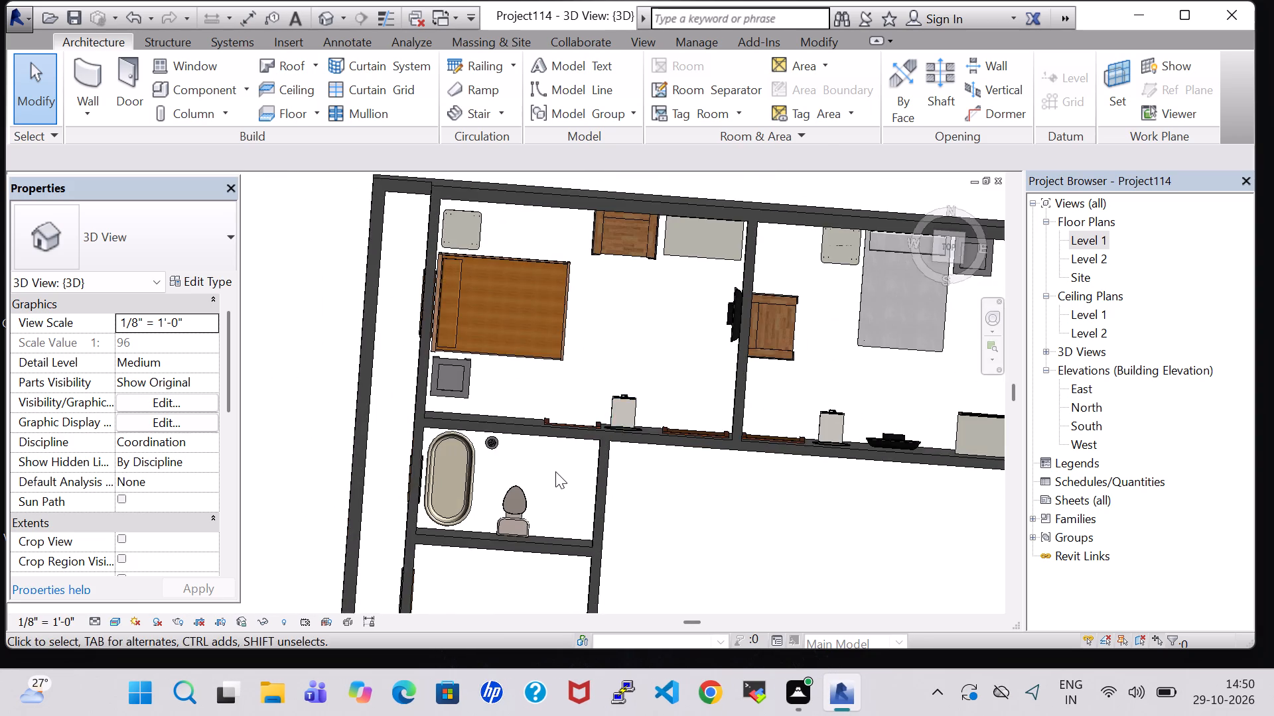
scroll(555, 473, "up", 4)
middle_click_drag(555, 479, 604, 375)
scroll(555, 479, "up", 1)
middle_click_drag(565, 381, 567, 346)
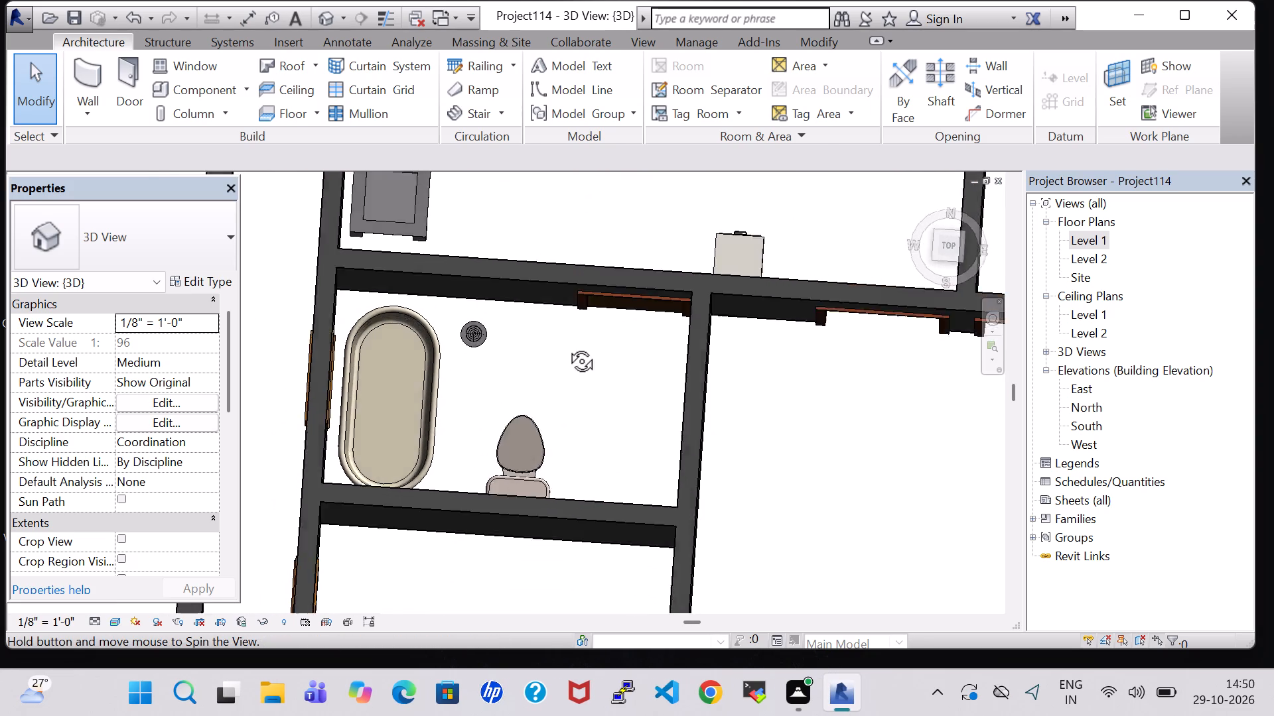
middle_click_drag(567, 346, 577, 317)
On the Level 1 plan, create a similar square vanity sink from the small bathroom's one and place it beside the tub bathroom's toilet, its faucet against the wall.
double_click(1089, 239)
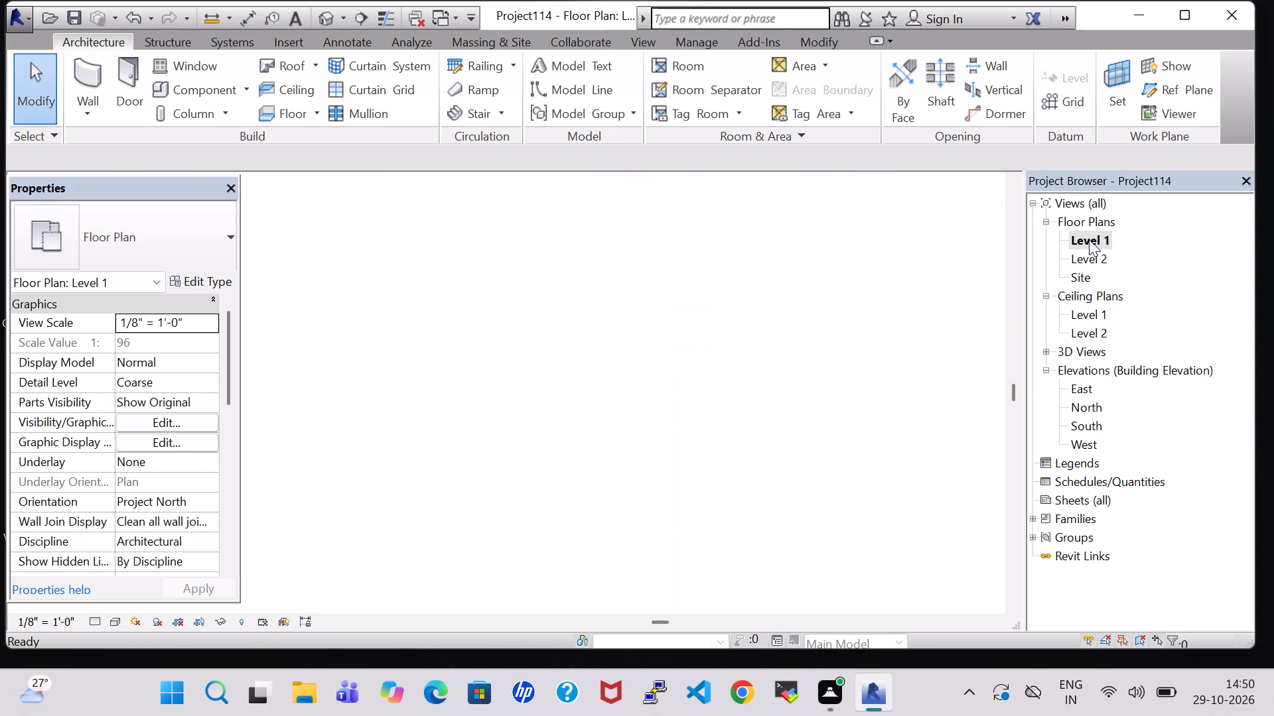
scroll(893, 346, "down", 3)
middle_click_drag(890, 346, 766, 413)
scroll(703, 342, "down", 1)
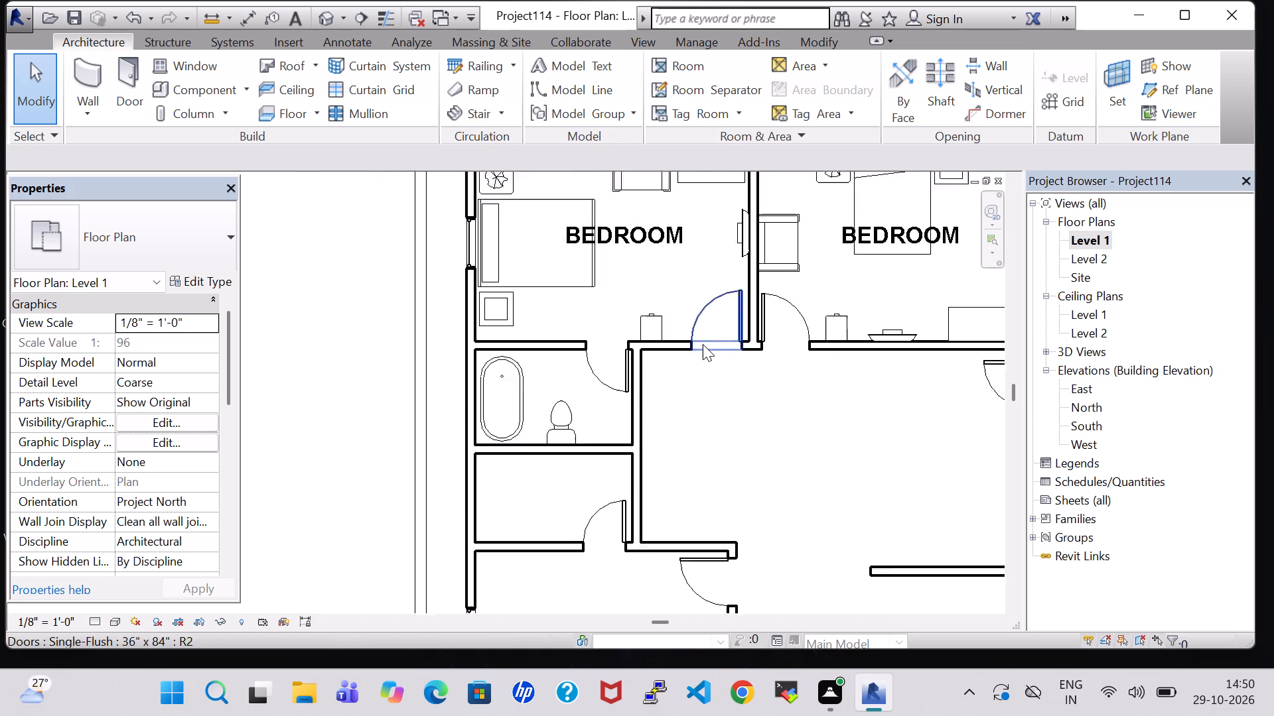
scroll(703, 344, "down", 3)
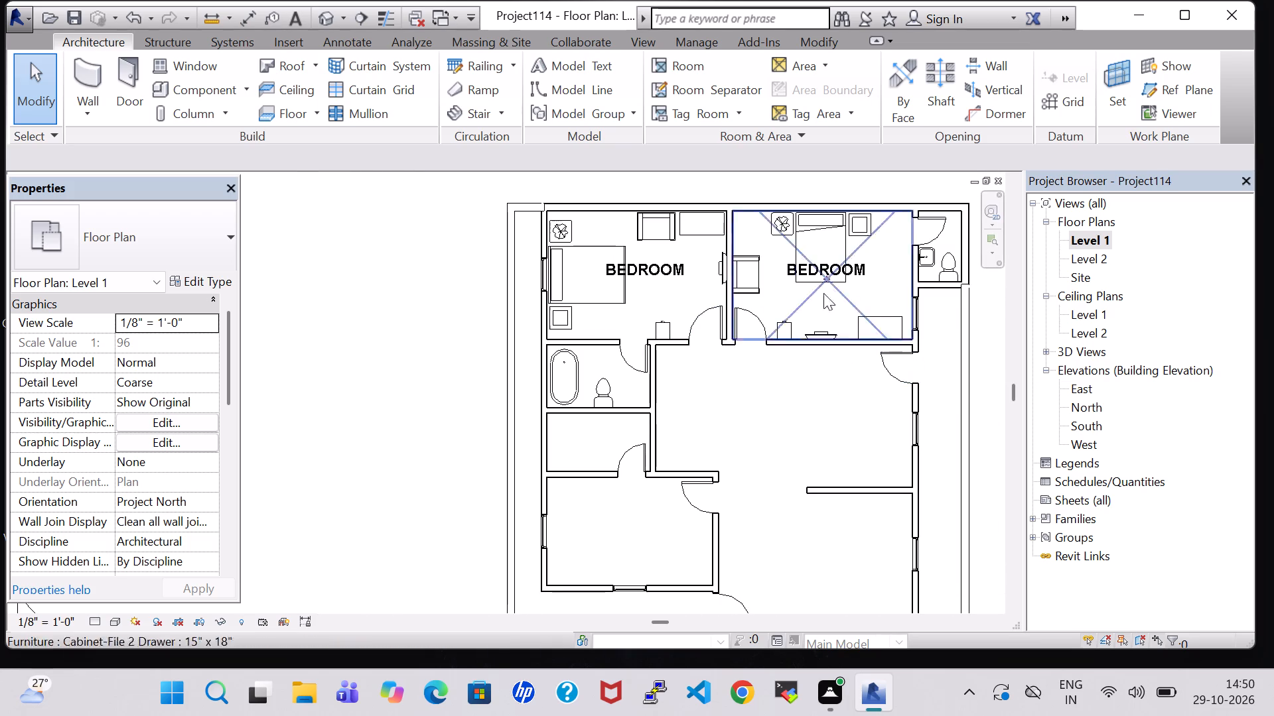
scroll(952, 279, "up", 6)
scroll(925, 265, "down", 1)
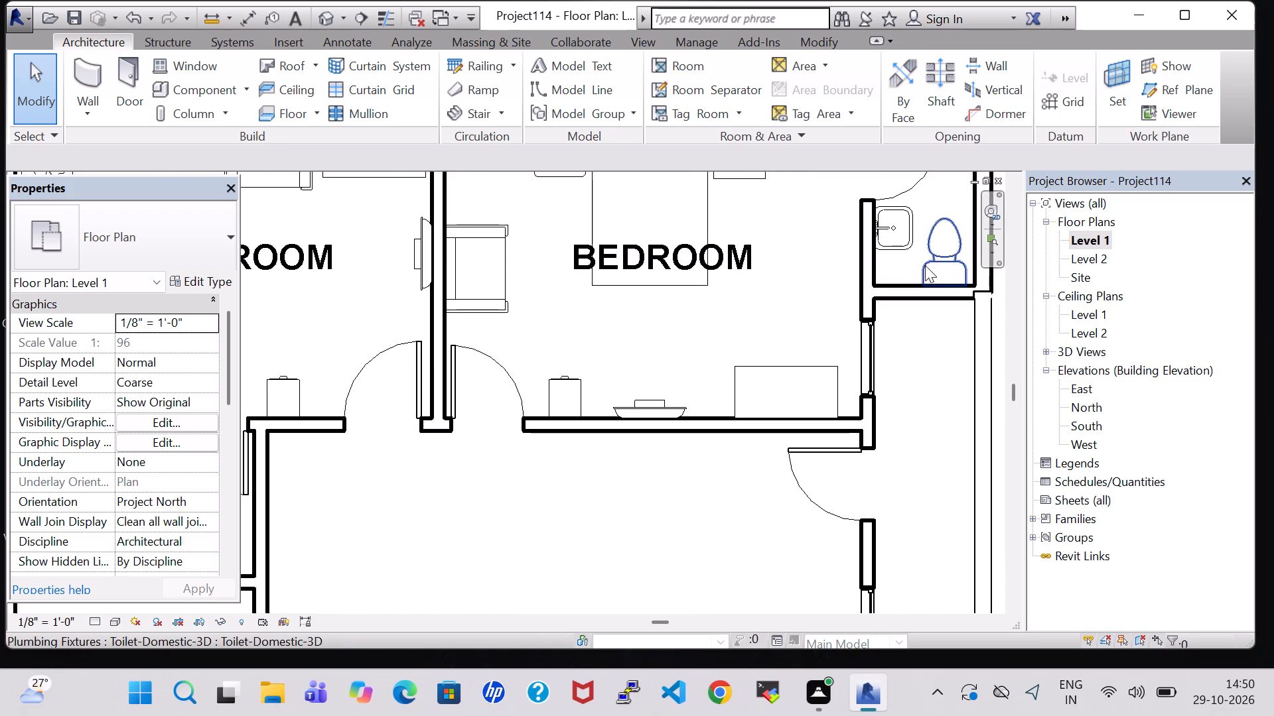
scroll(925, 265, "down", 1)
left_click(909, 250)
right_click(909, 250)
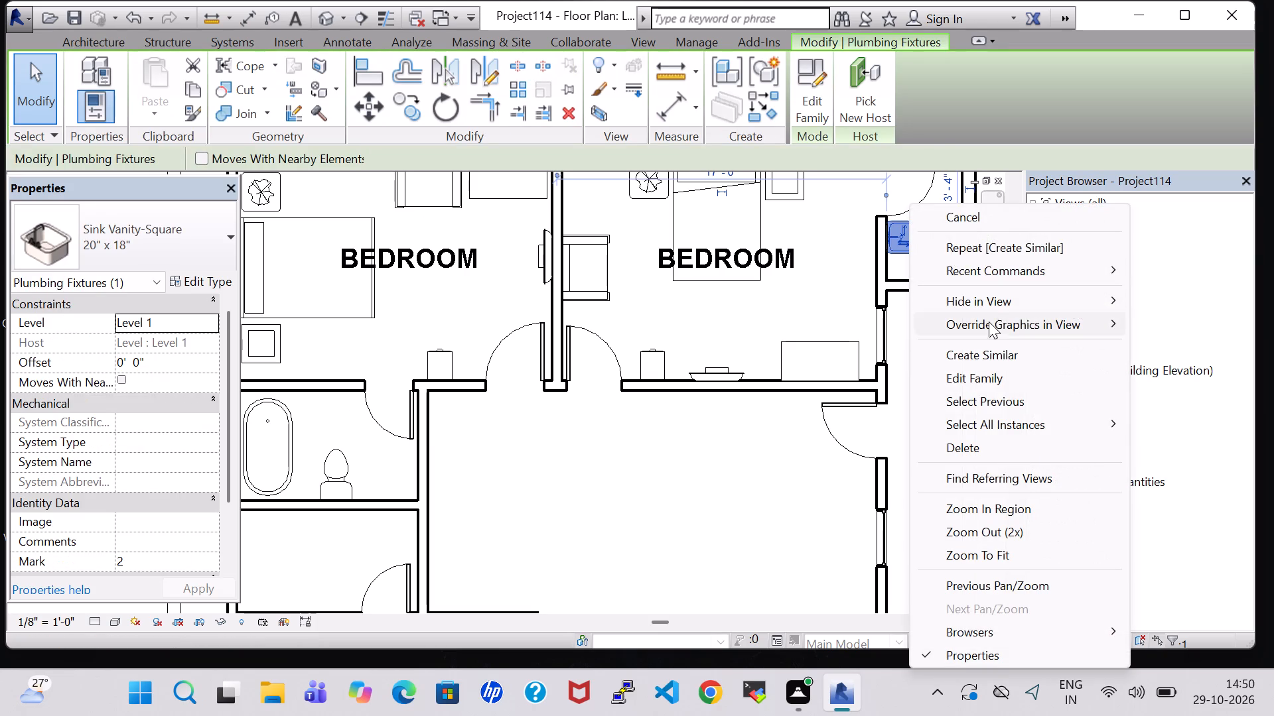
left_click(1008, 359)
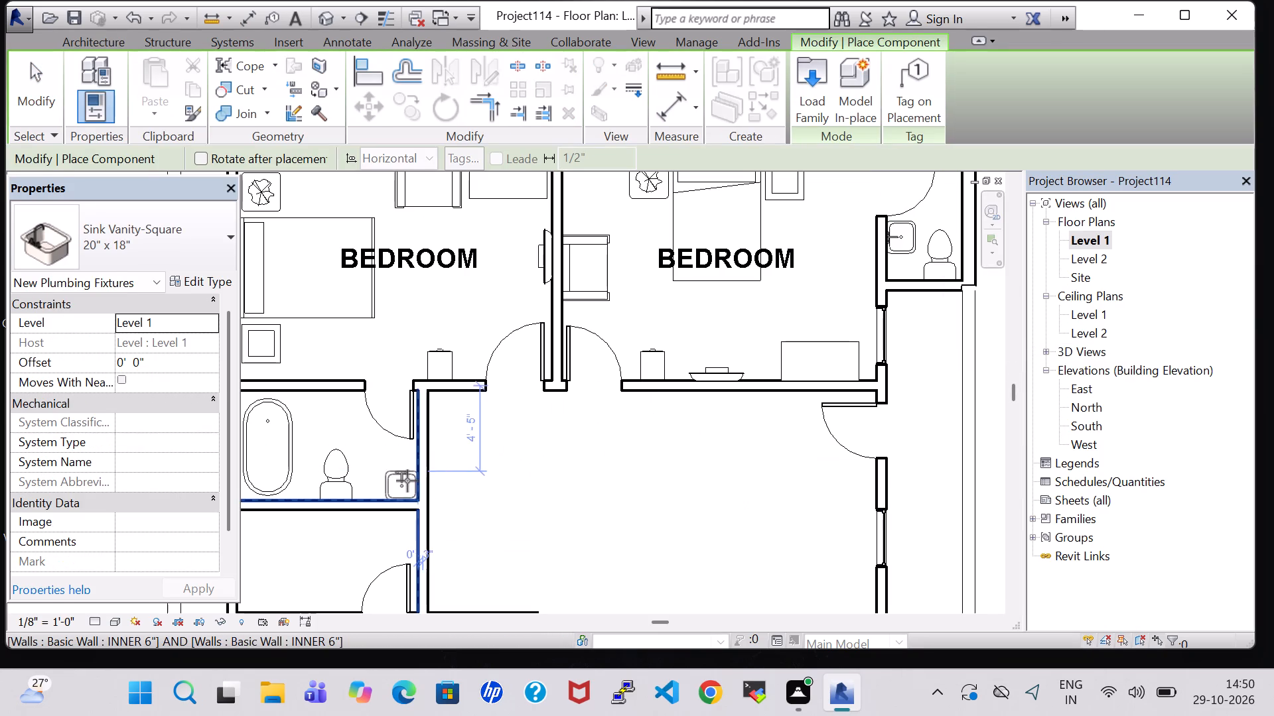
scroll(407, 481, "up", 7)
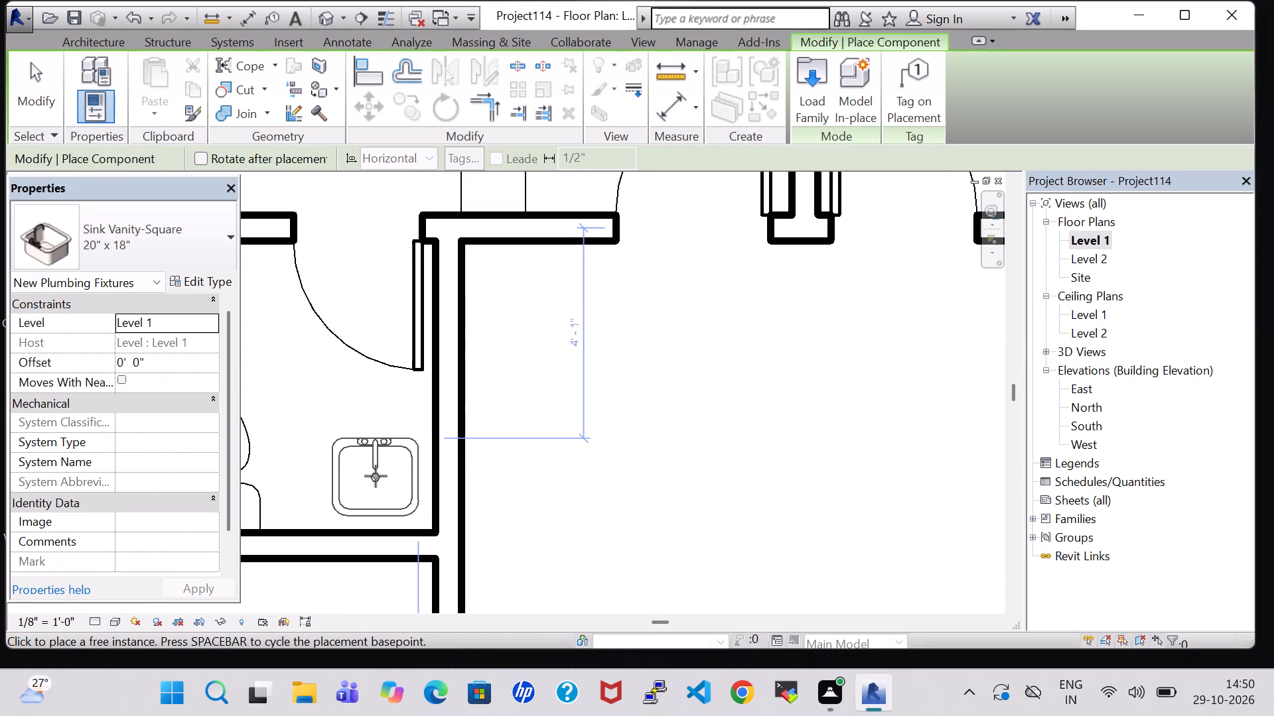
key("space")
key("space")
left_click(350, 493)
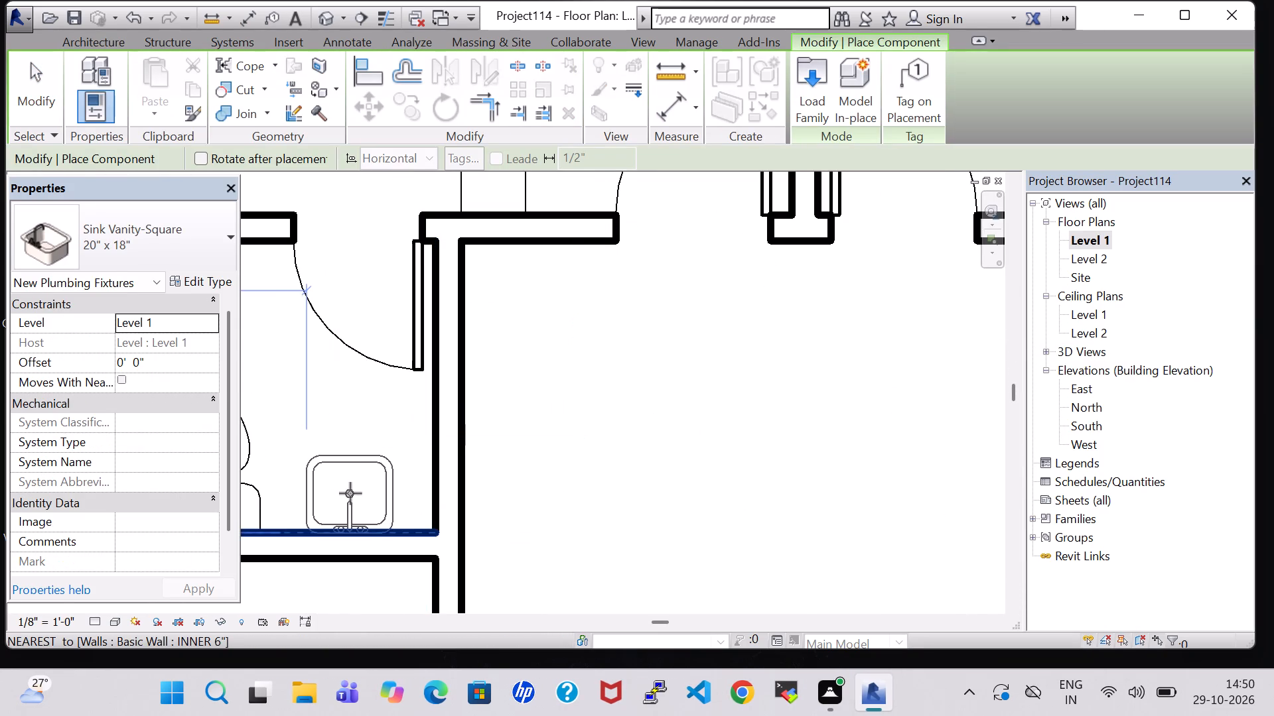
key("Escape")
key("Escape")
Create a similar 24" x 48" elliptical mirror from the bedroom's one for the wall behind the tub bathroom's sink.
scroll(398, 466, "down", 2)
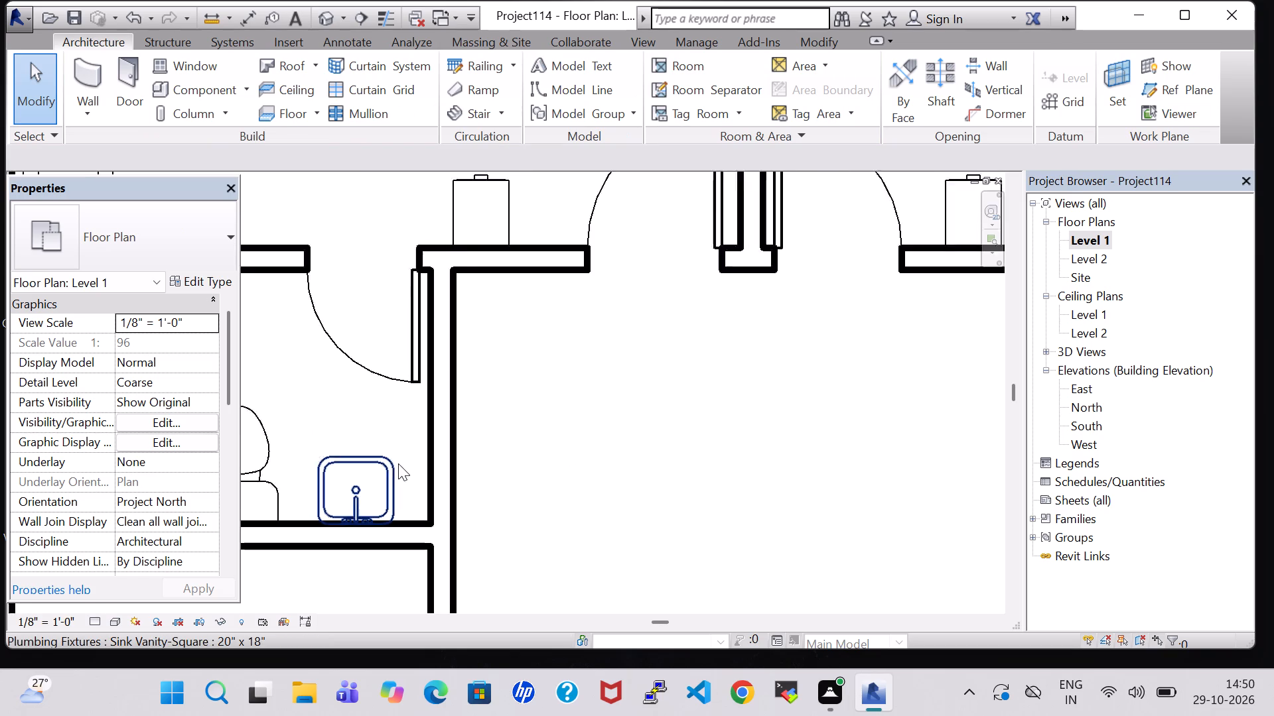
scroll(398, 463, "down", 1)
middle_click_drag(492, 414, 584, 414)
scroll(593, 406, "down", 5)
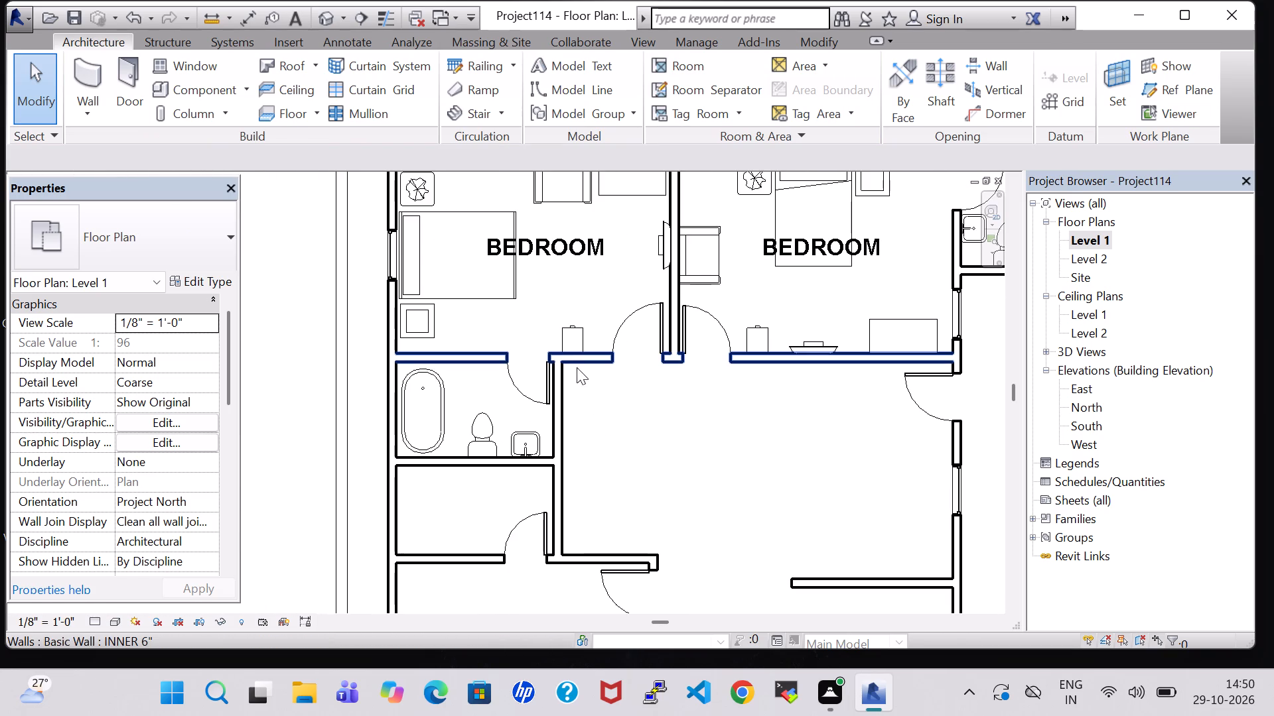
scroll(575, 353, "up", 10)
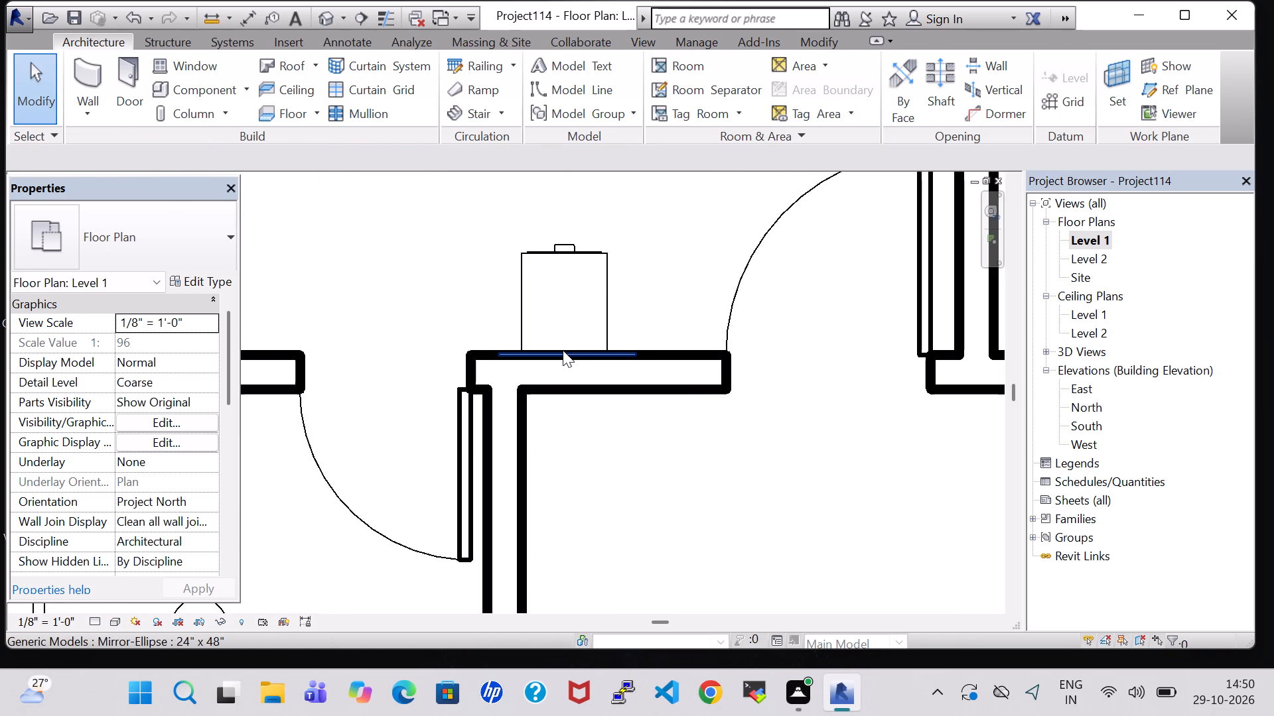
left_click(563, 350)
right_click(563, 350)
left_click(620, 362)
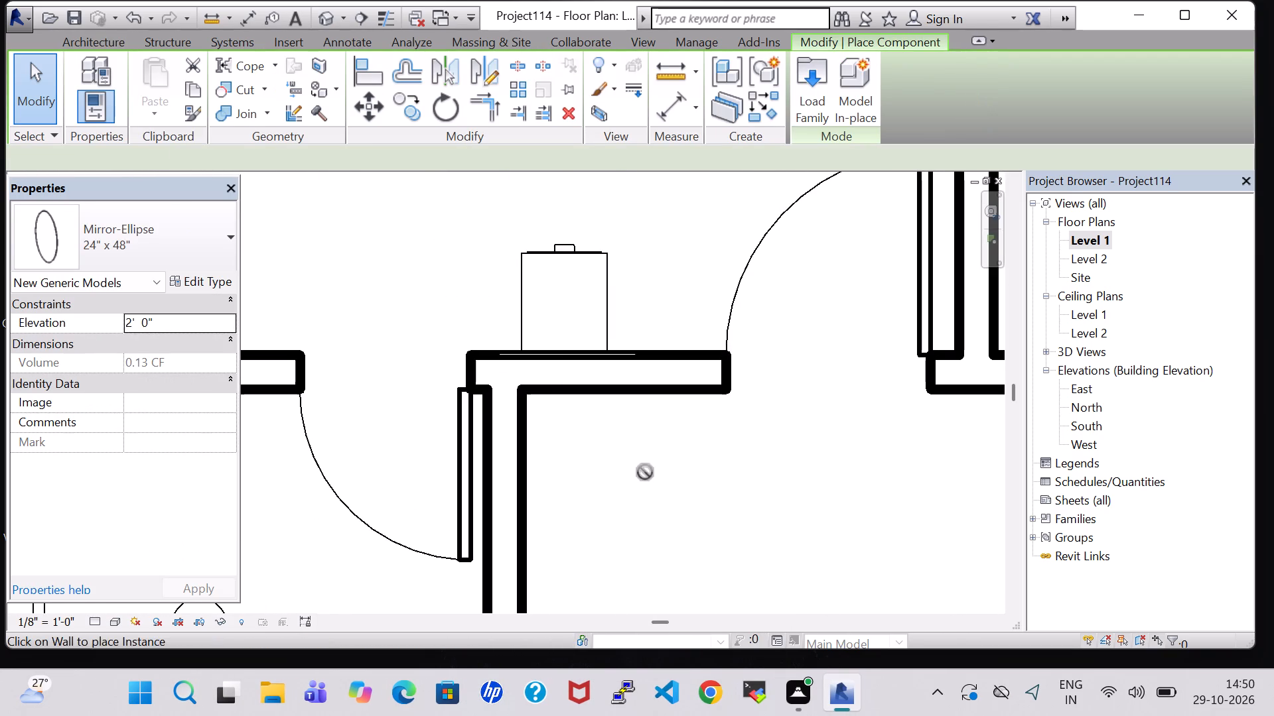
middle_click_drag(645, 473, 739, 246)
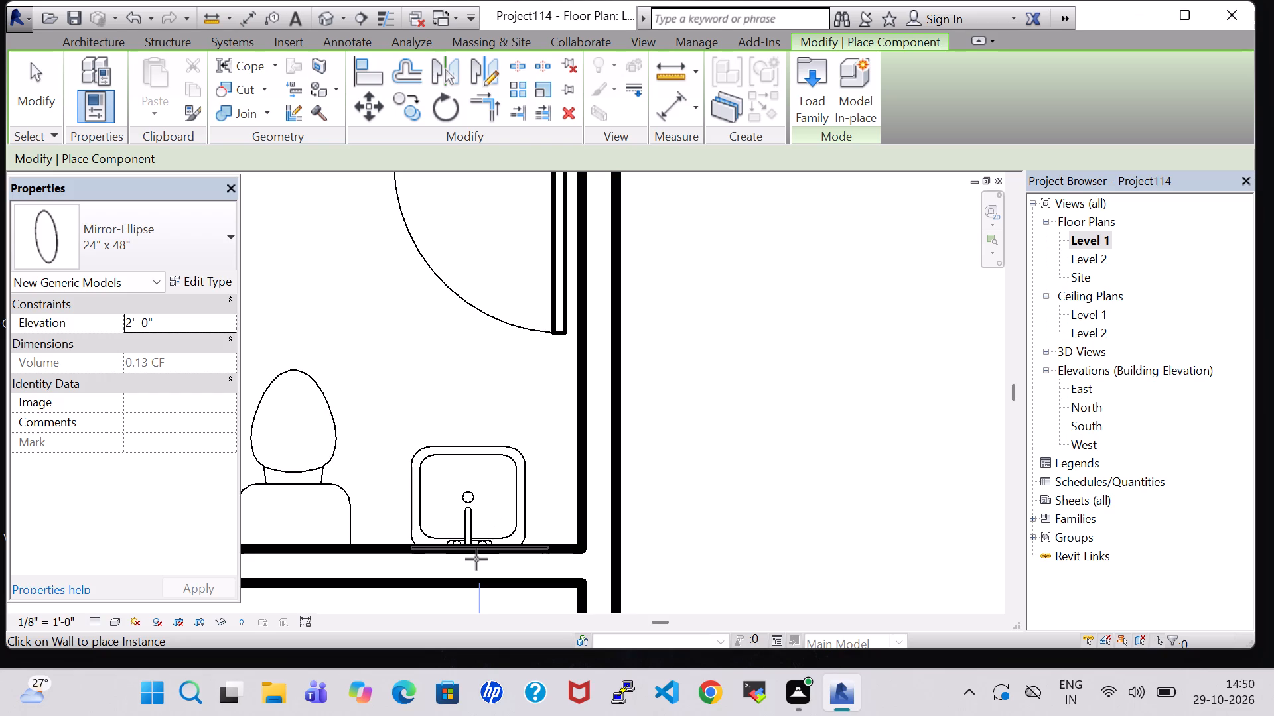
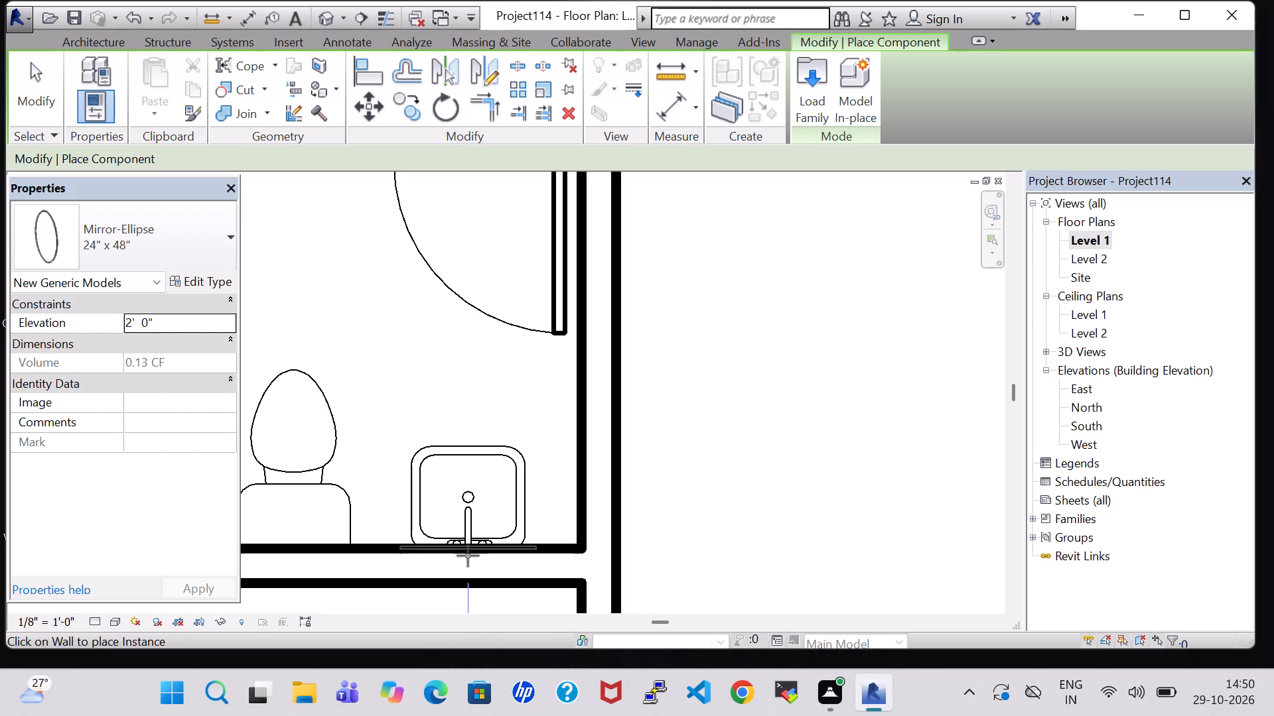
Place the 24" x 48" elliptical mirror on the wall behind the tub bathroom's sink, centred on the faucet.
left_click(468, 556)
key("Escape")
key("Escape")
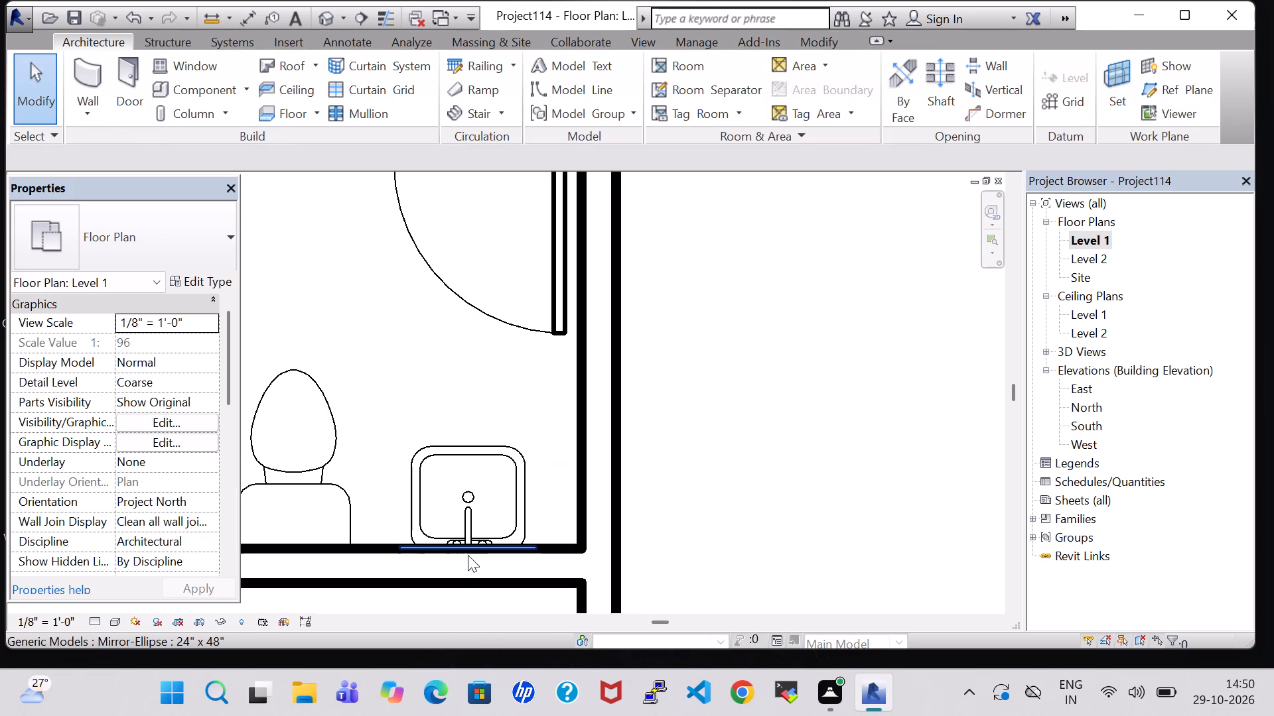
Set the elevation of the elliptical mirror behind the tub bathroom's sink to 3' 0".
left_click(468, 548)
double_click(131, 337)
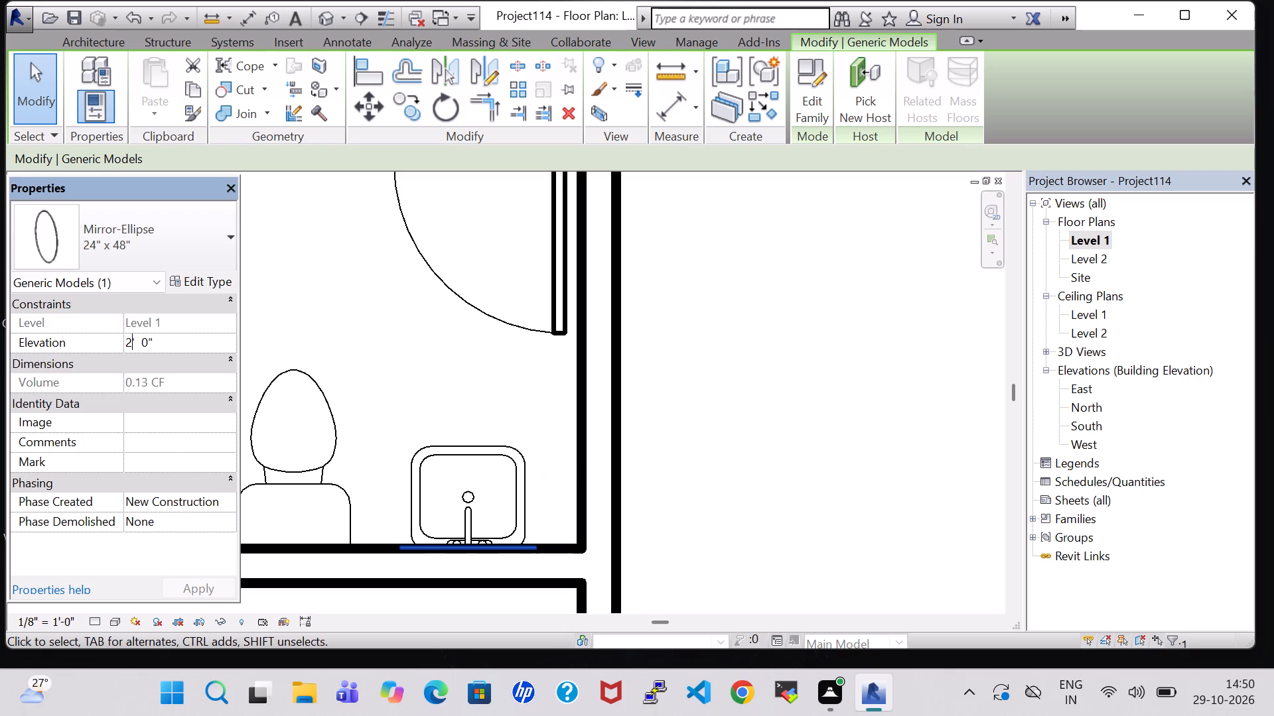
key("BackSpace")
key("3")
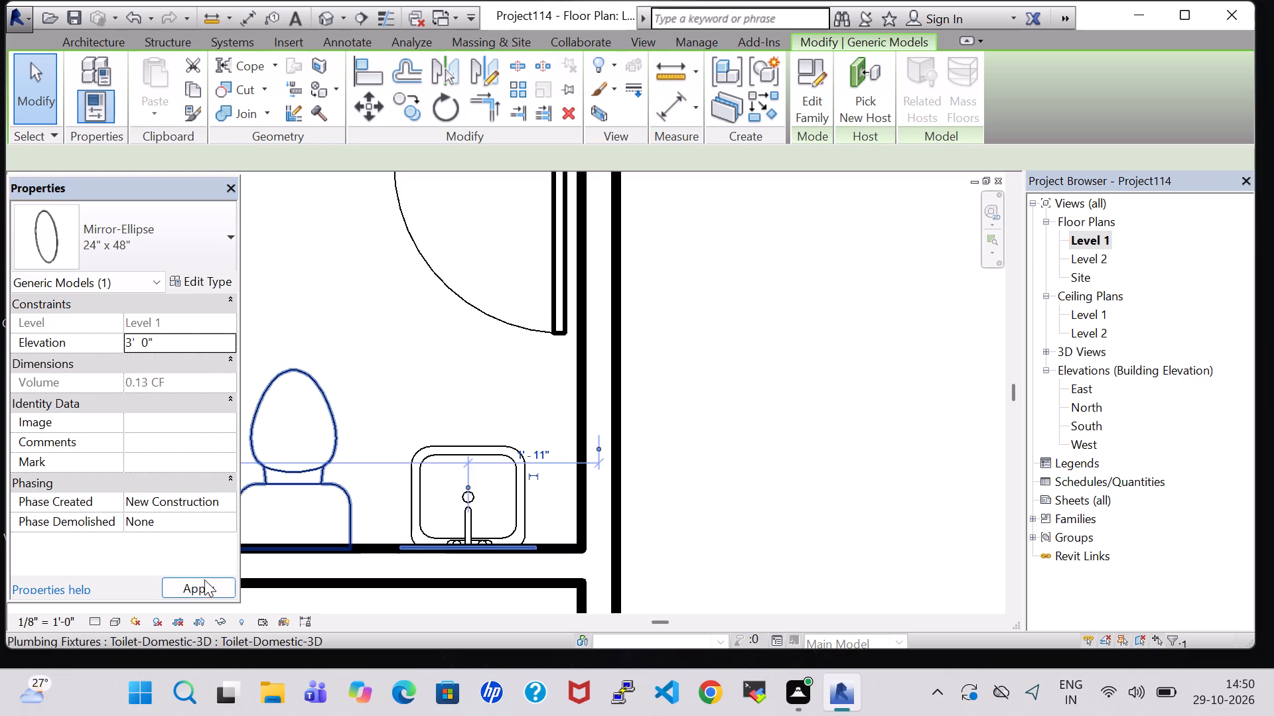
left_click(204, 581)
left_click(745, 390)
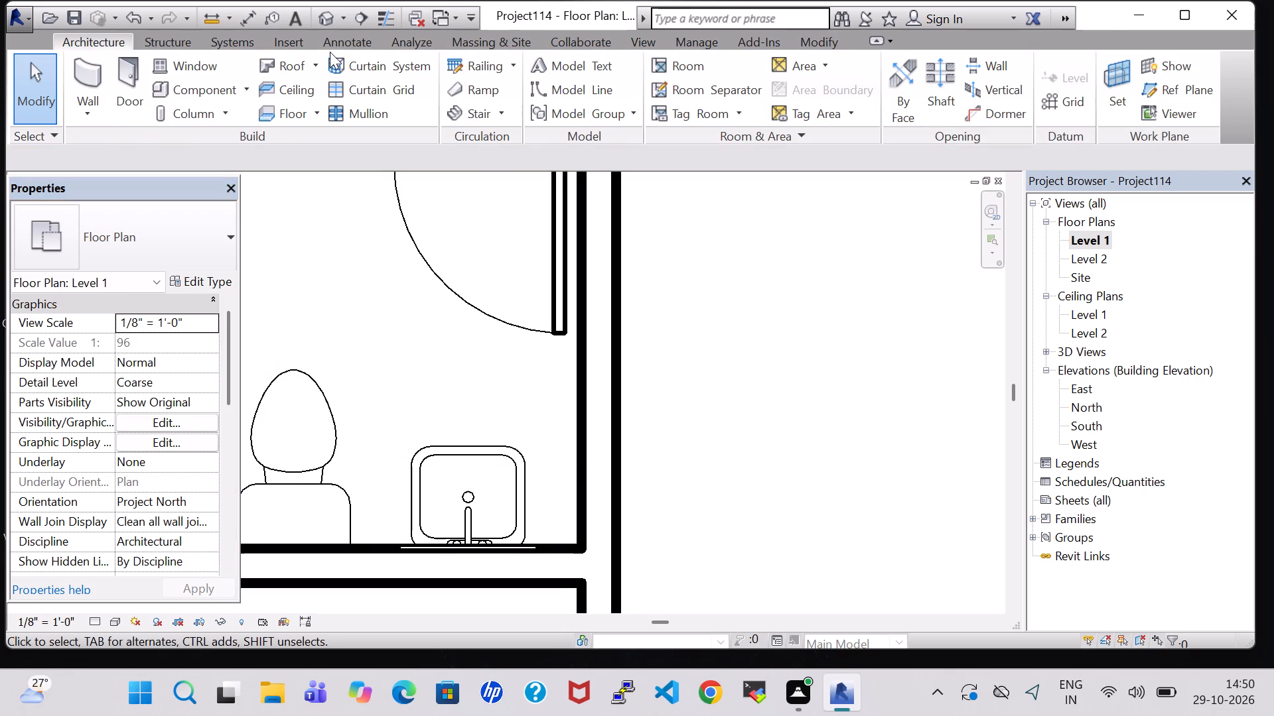
Check the tub bathroom's mirror in 3D, and on the Level 1 plan set its elevation to 3' 5".
left_click(318, 19)
scroll(604, 406, "down", 1)
middle_click_drag(604, 406, 620, 515, "shift")
scroll(608, 505, "up", 5)
middle_click_drag(597, 476, 620, 532, "shift")
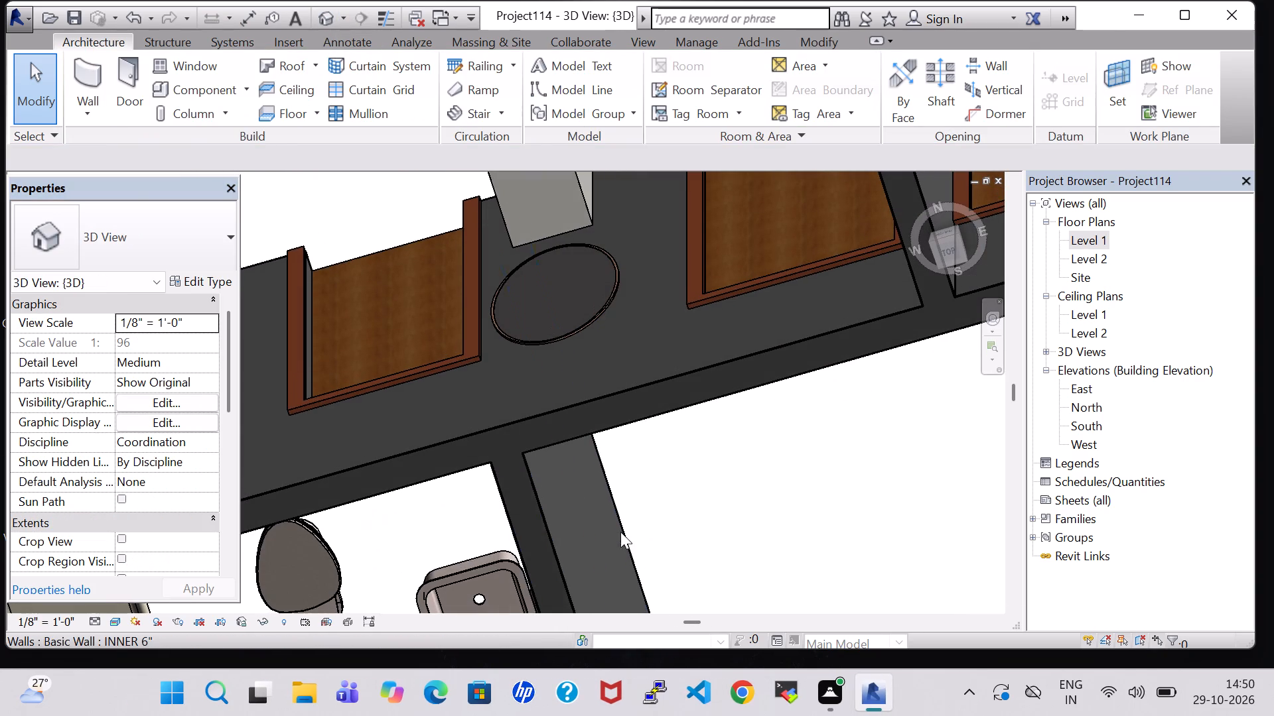
left_click(1088, 230)
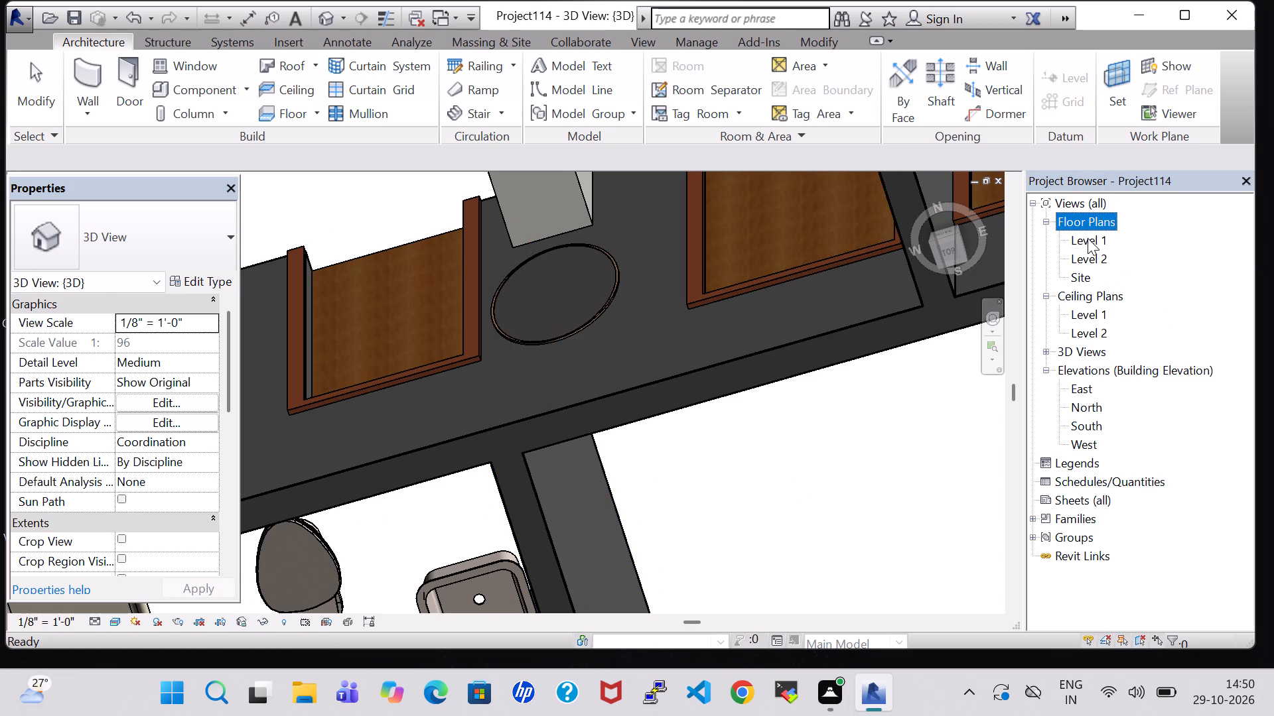
double_click(1088, 238)
scroll(733, 355, "down", 1)
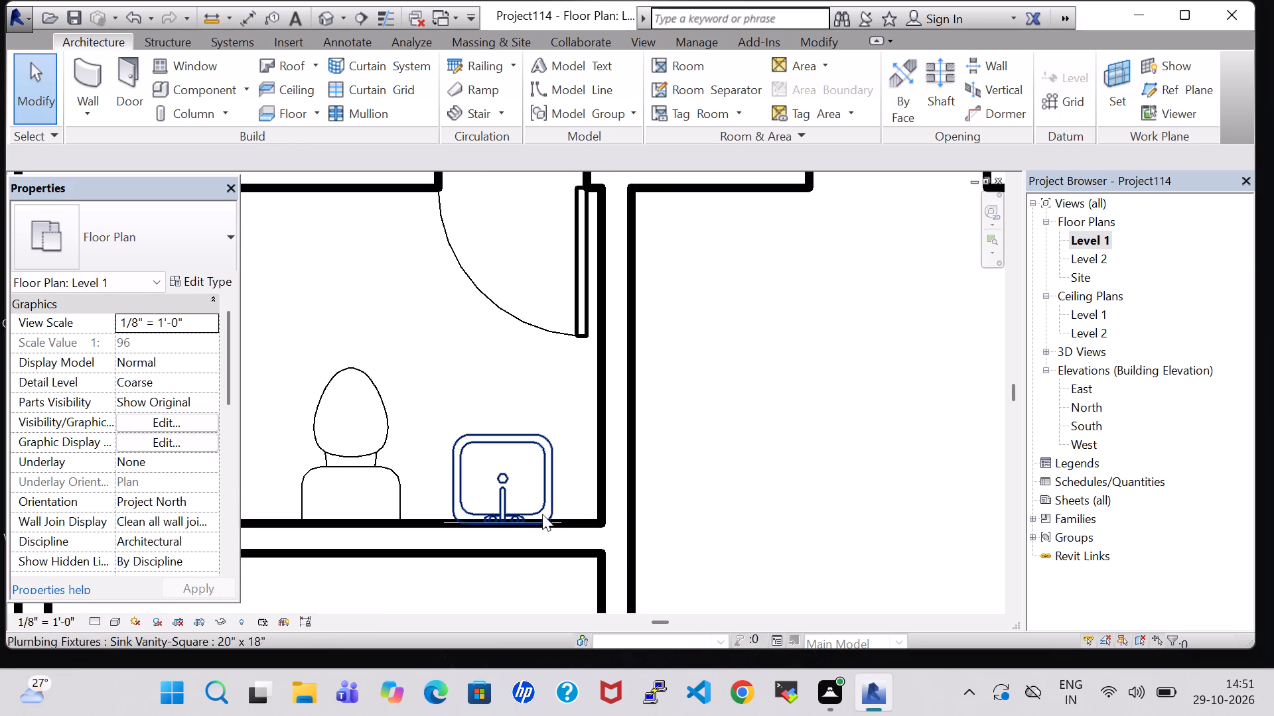
left_click(539, 522)
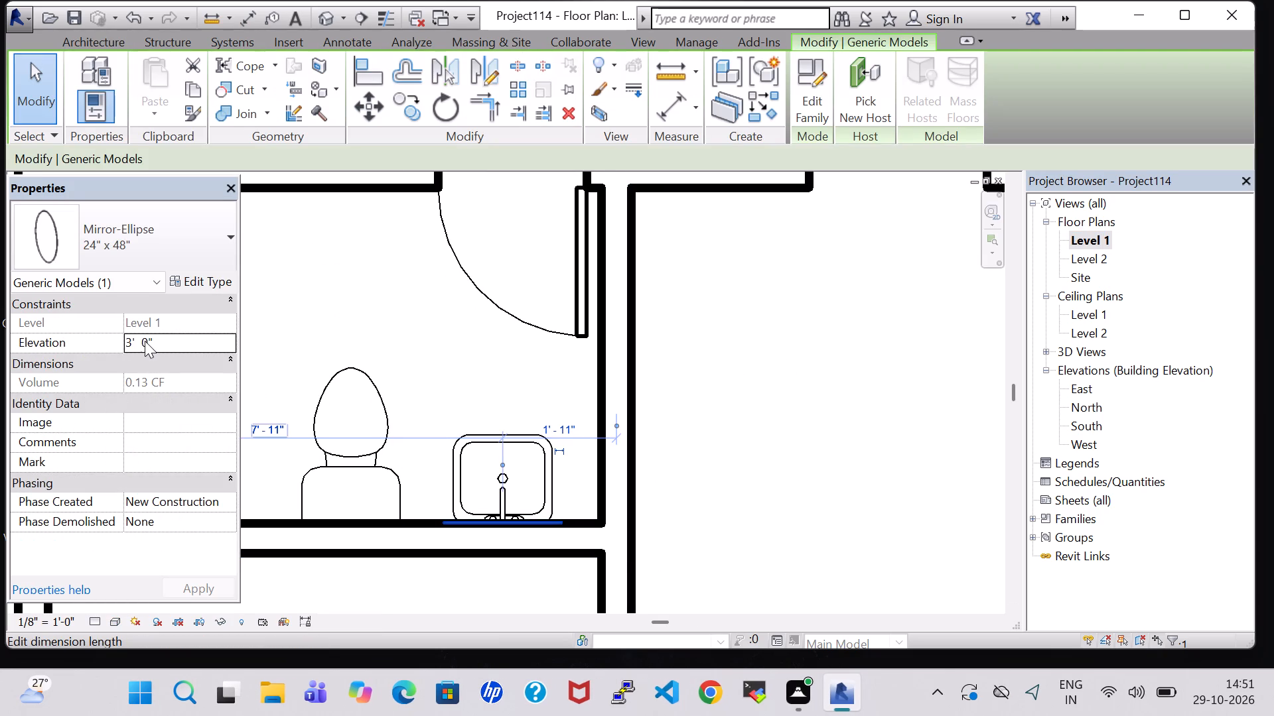
left_click(149, 341)
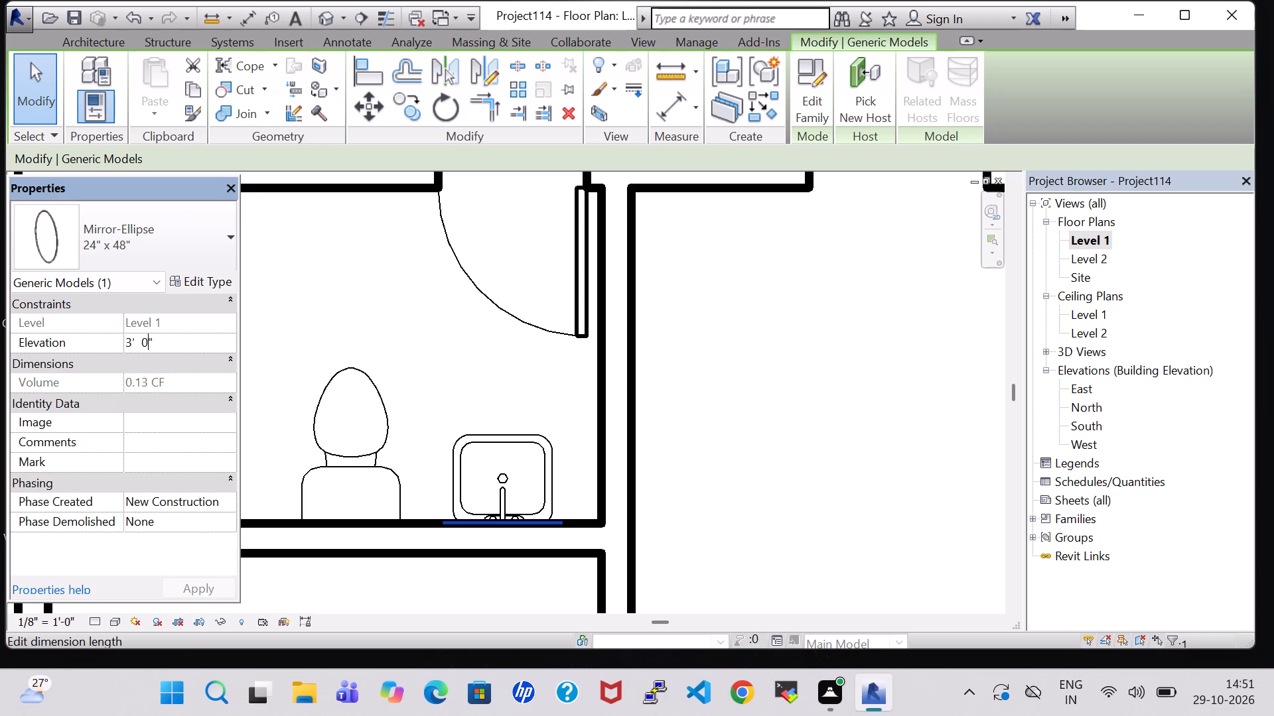
key("BackSpace")
key("5")
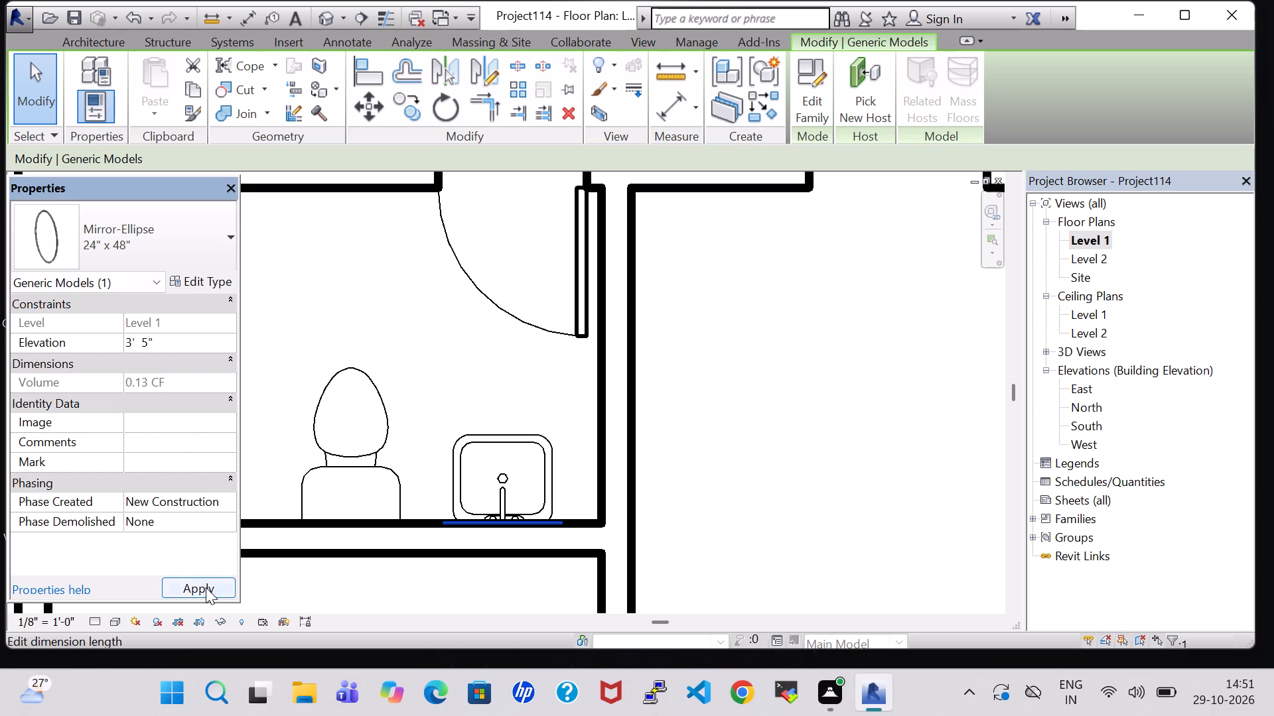
left_click(206, 587)
left_click(889, 385)
Set the elevation of the elliptical mirror behind the sink in the bedroom's small bathroom to 3' 5".
scroll(785, 347, "down", 5)
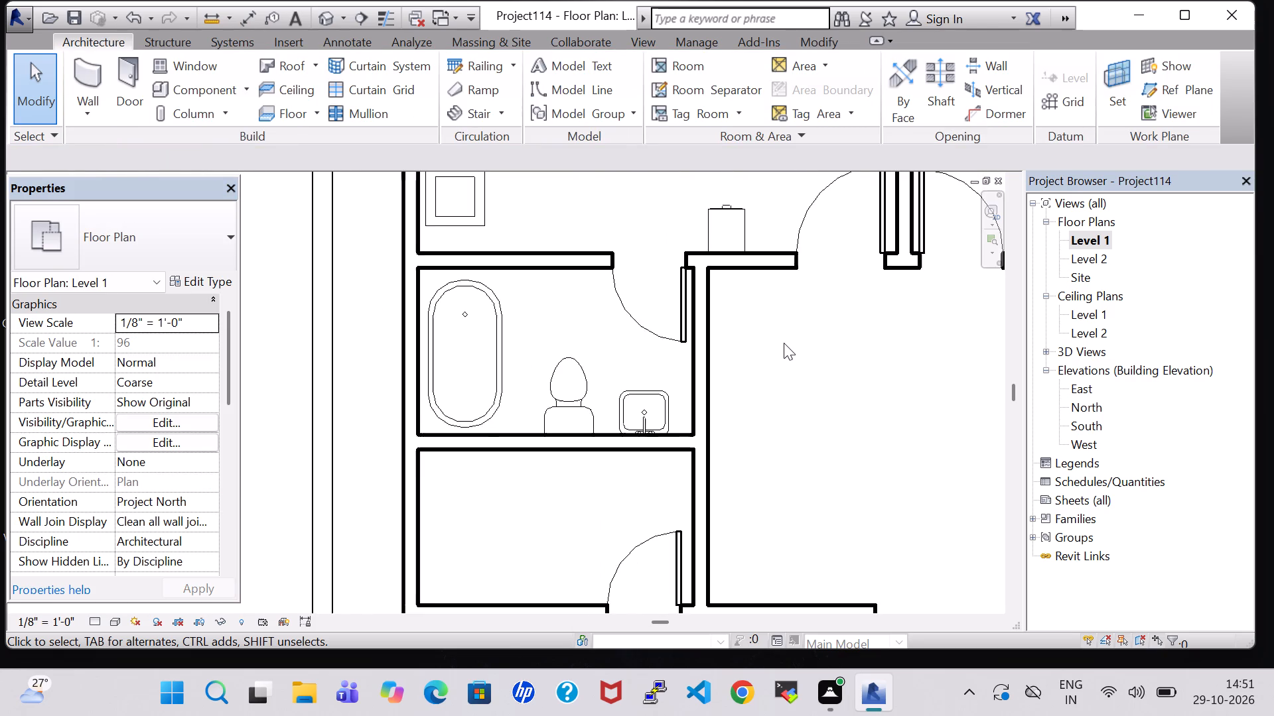
middle_click_drag(784, 339, 460, 519)
middle_click_drag(943, 306, 810, 350)
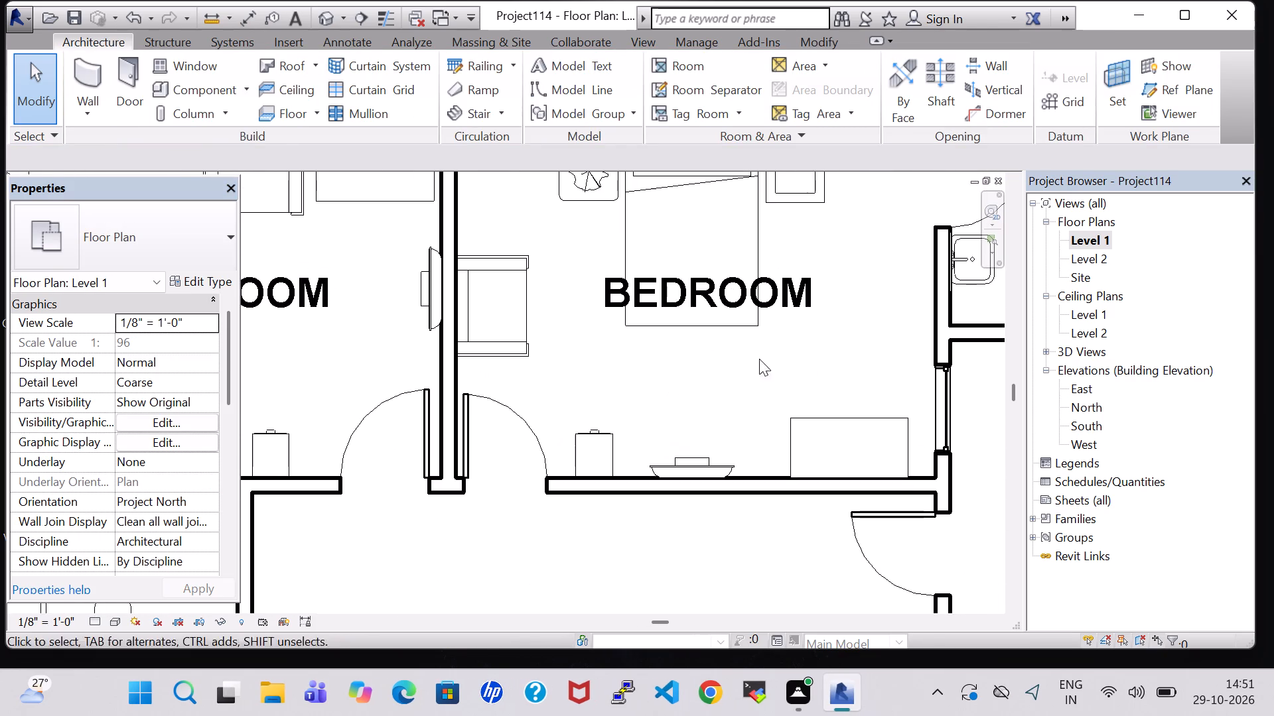
middle_click_drag(758, 383, 638, 402)
middle_click_drag(628, 404, 560, 429)
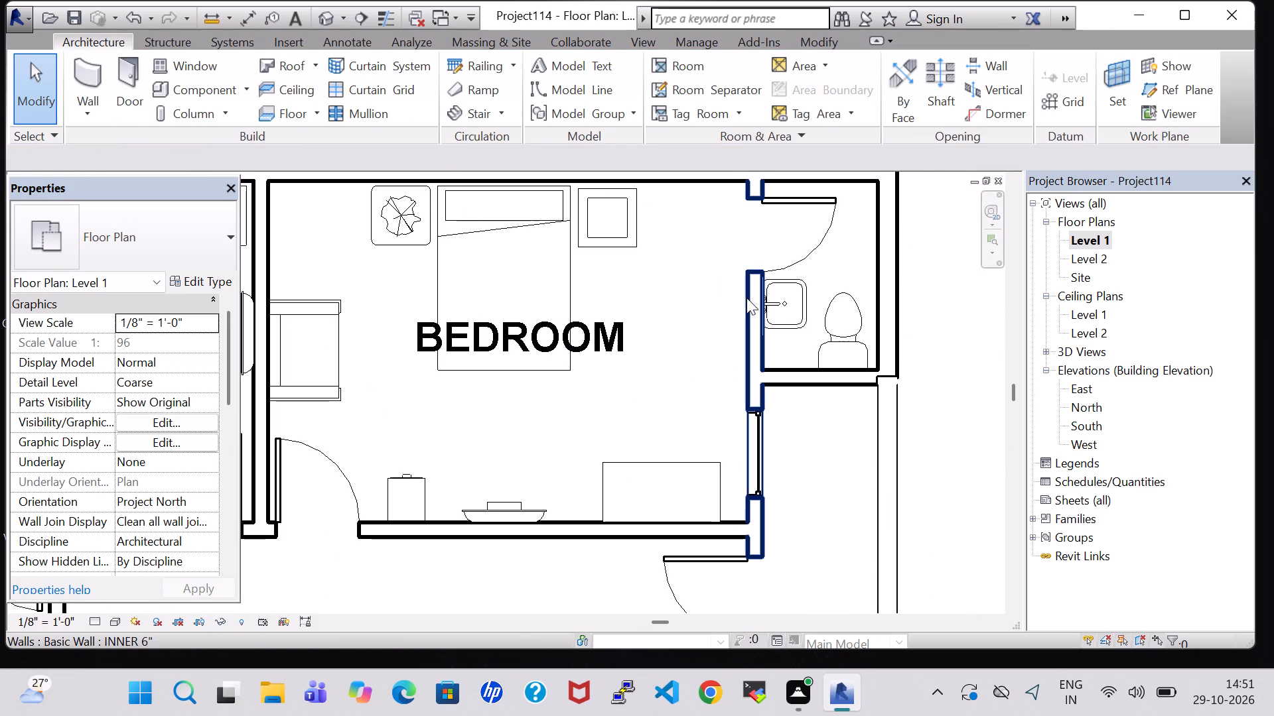
left_click(762, 302)
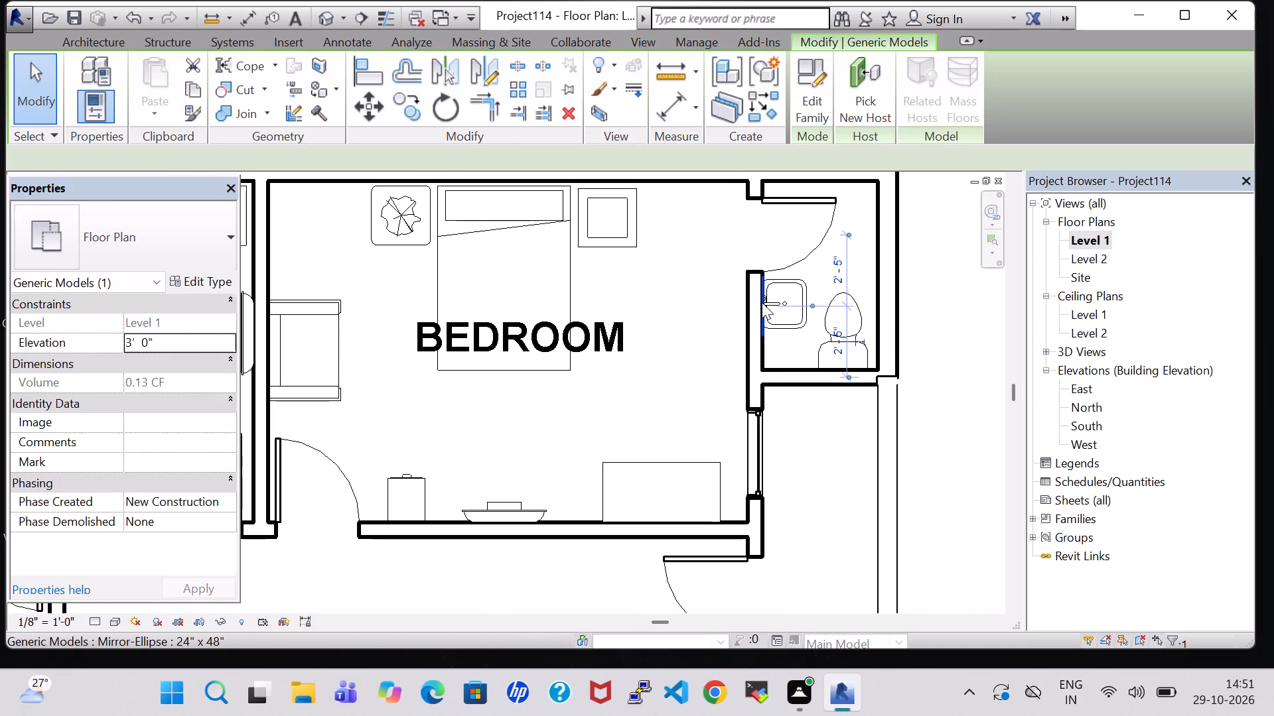
left_click(148, 343)
key("BackSpace")
key("5")
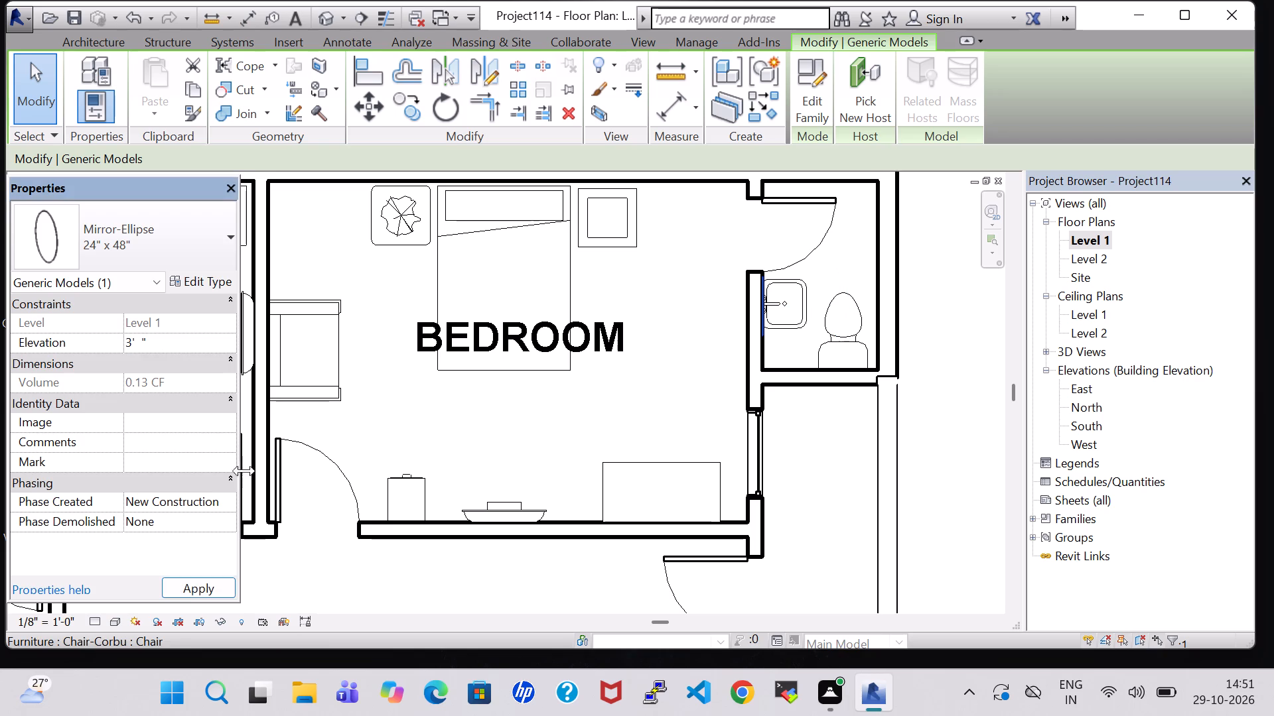
left_click(806, 444)
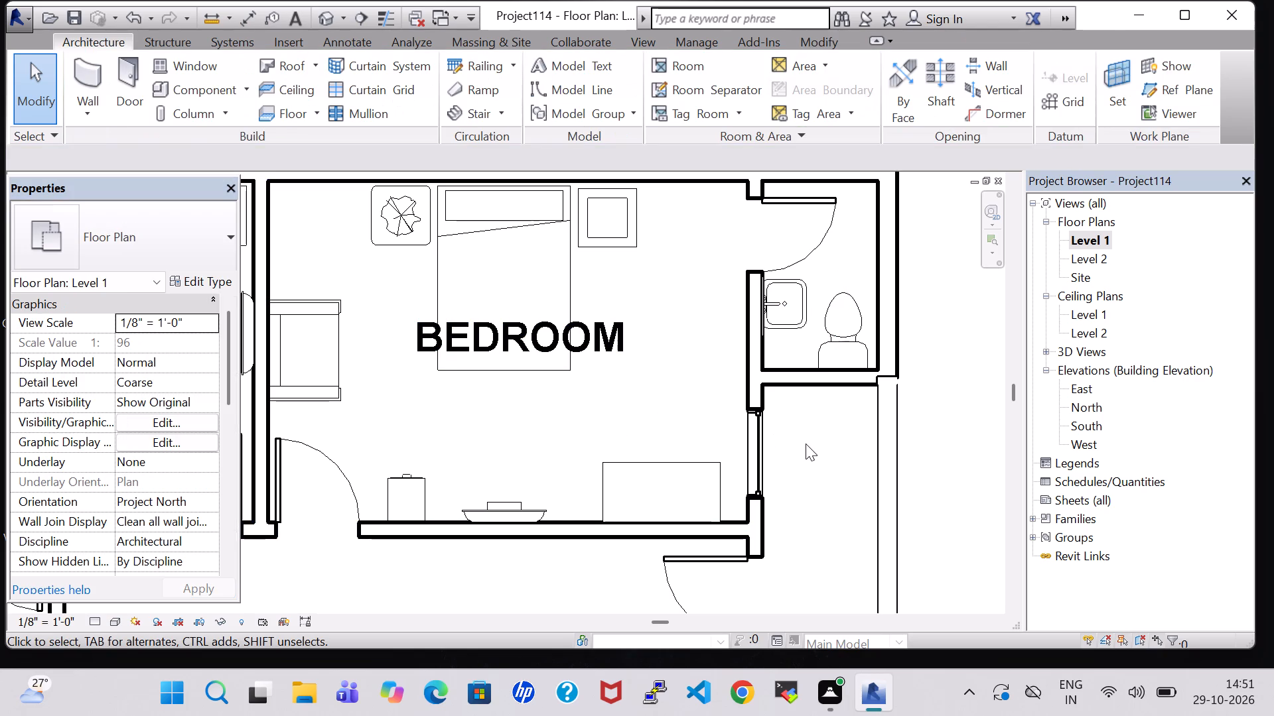
Nudge the tub bathroom's toilet four increments away from the sink, toward the bathtub.
scroll(806, 444, "down", 5)
middle_click_drag(583, 544, 644, 460)
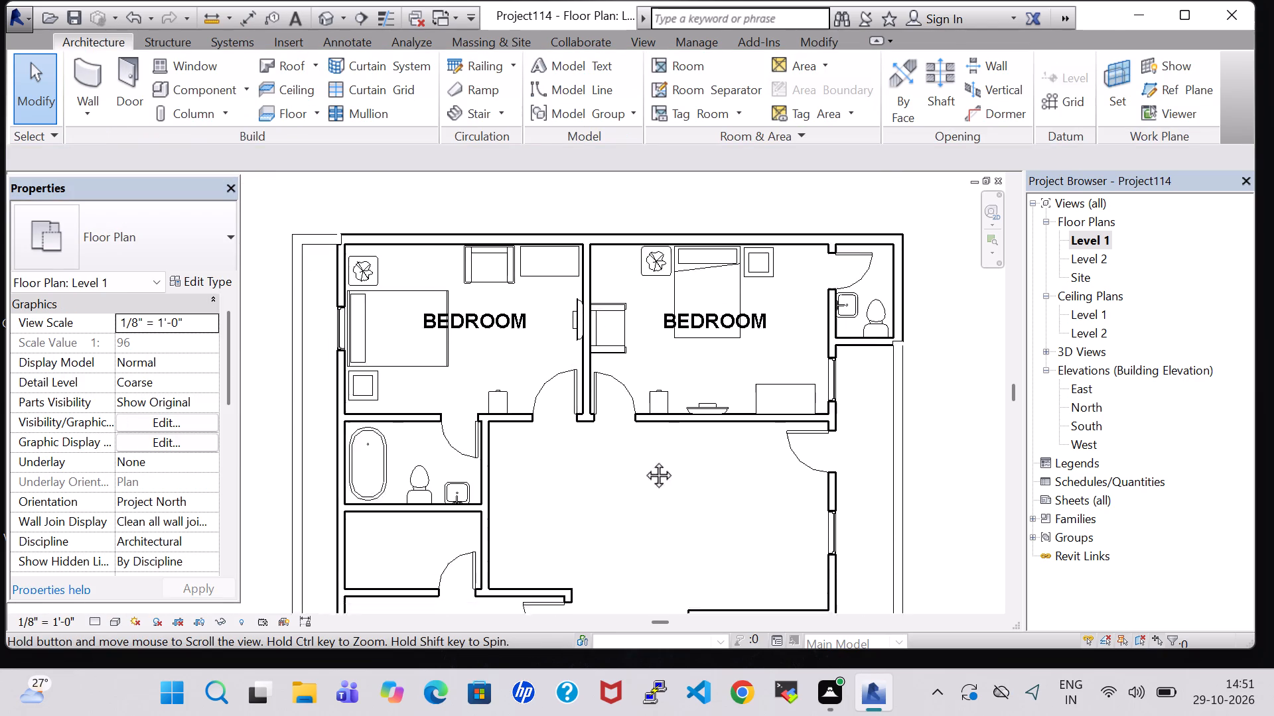
middle_click_drag(644, 460, 664, 435)
scroll(664, 435, "up", 2)
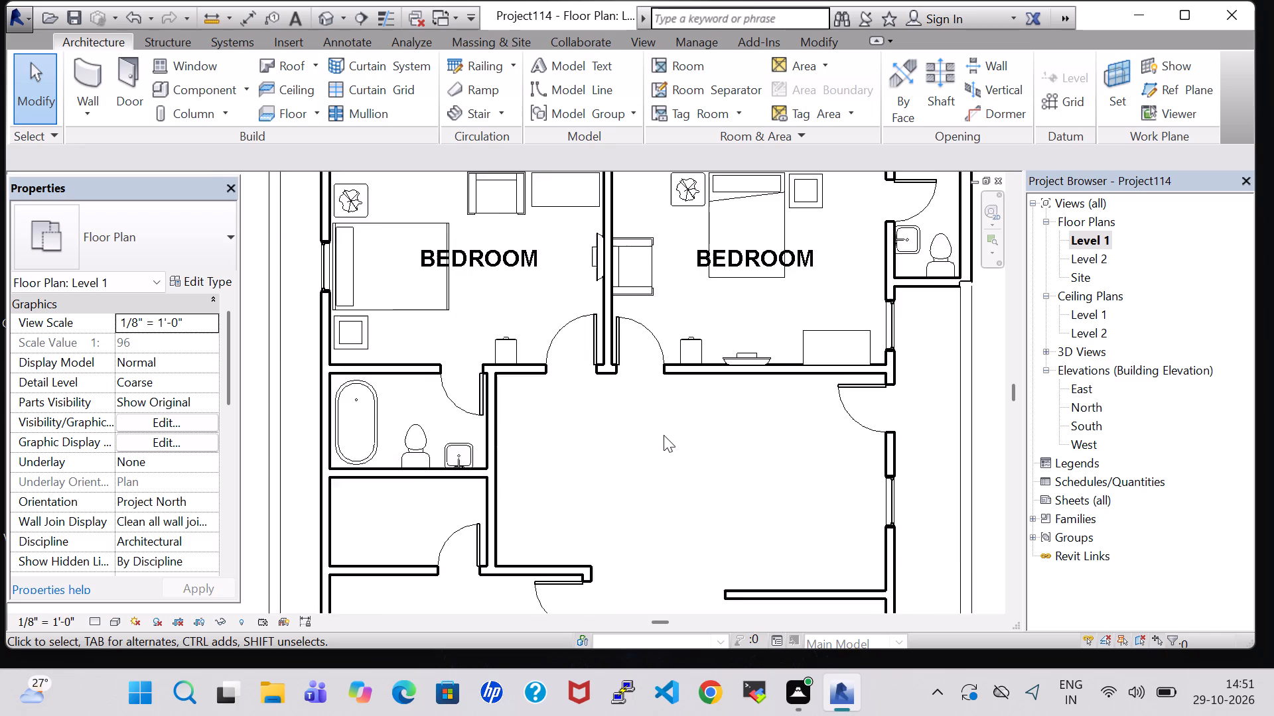
scroll(664, 435, "up", 1)
middle_click_drag(567, 444, 624, 444)
scroll(567, 444, "up", 1)
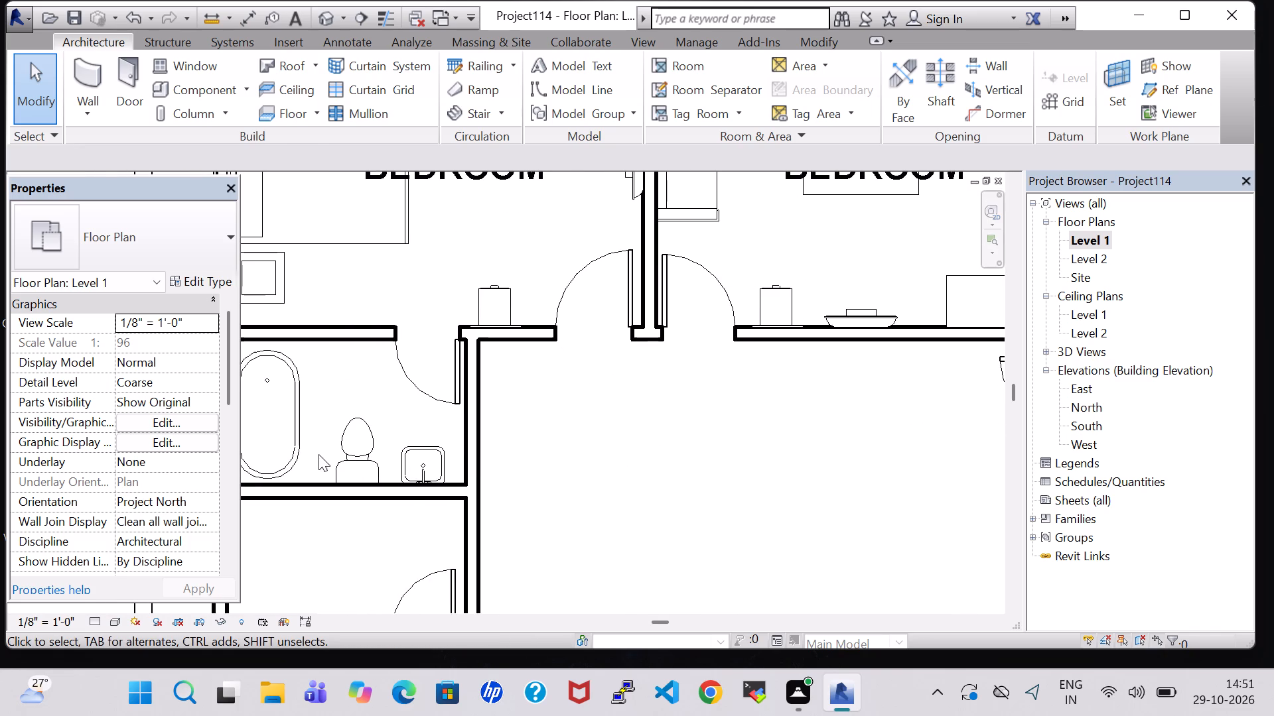
left_click(356, 453)
key("Left")
key("Left")
key("Left")
key("Left")
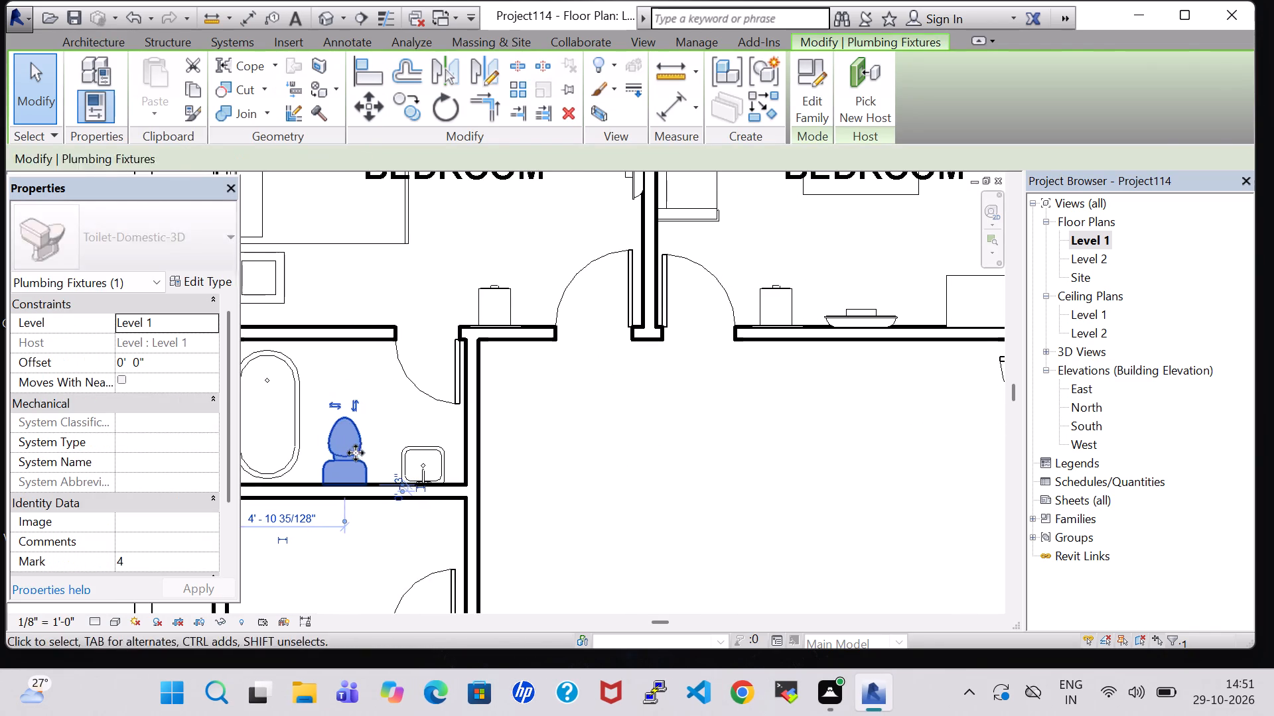
left_click(638, 475)
scroll(638, 475, "down", 3)
middle_click_drag(638, 475, 668, 365)
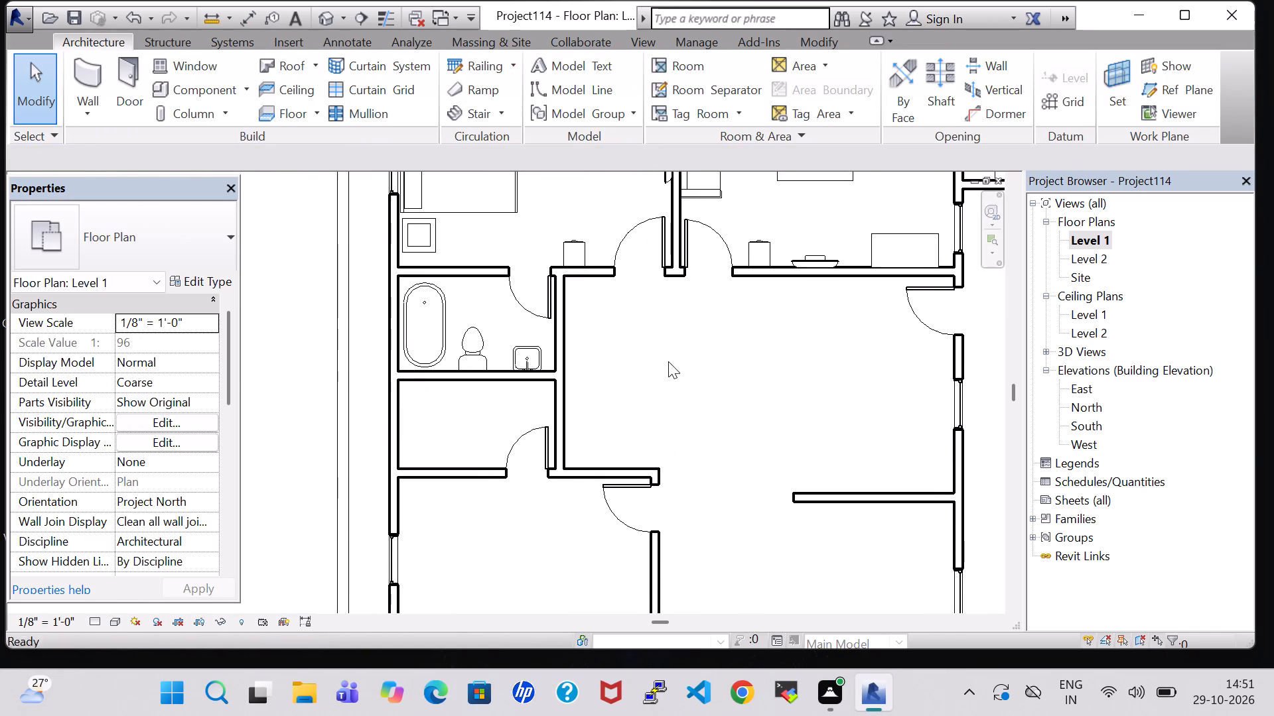
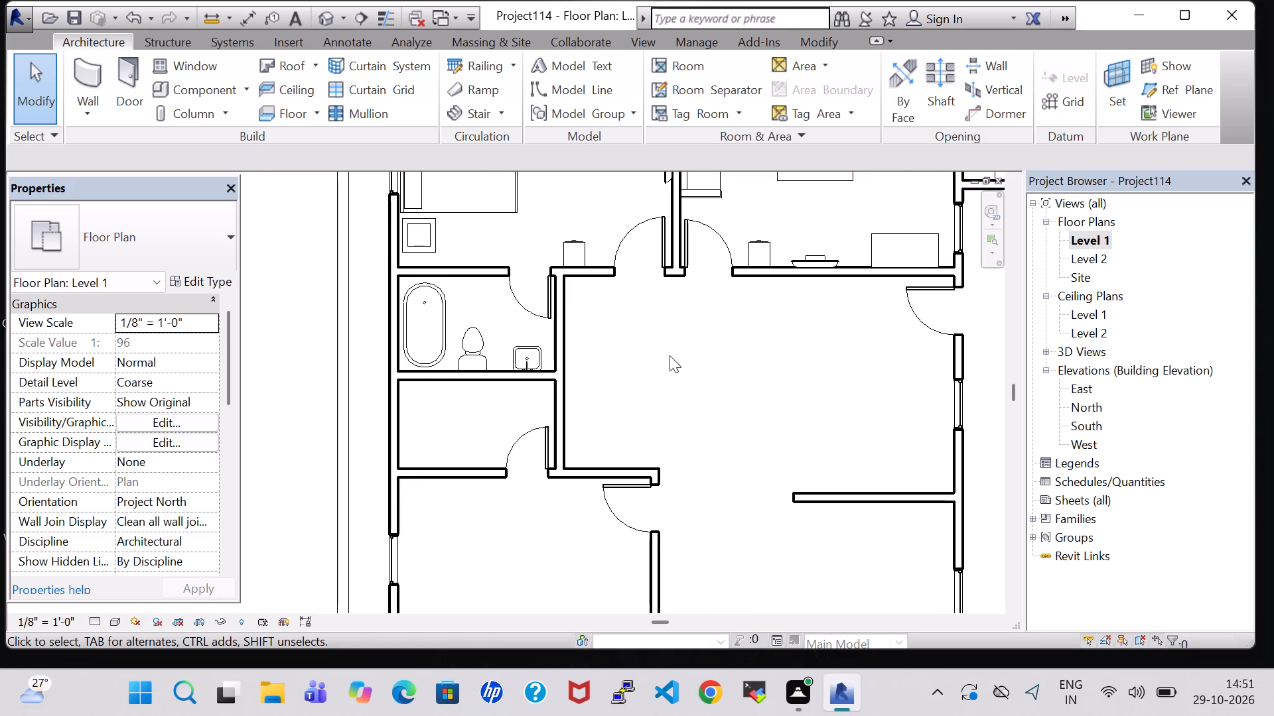
Place a similar 30" x 60" free-standing tub against the west wall of the lower bathroom and nudge it slightly west.
left_click(476, 316)
right_click(476, 316)
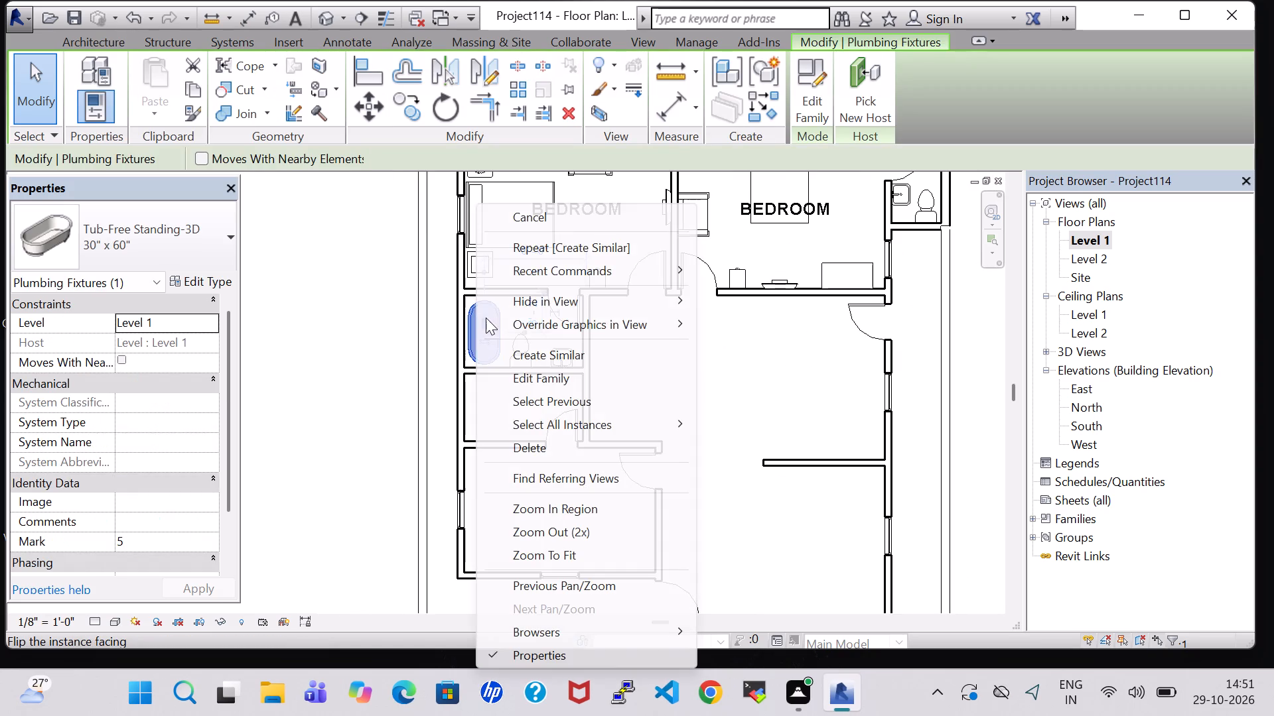
left_click(575, 361)
scroll(496, 420, "up", 5)
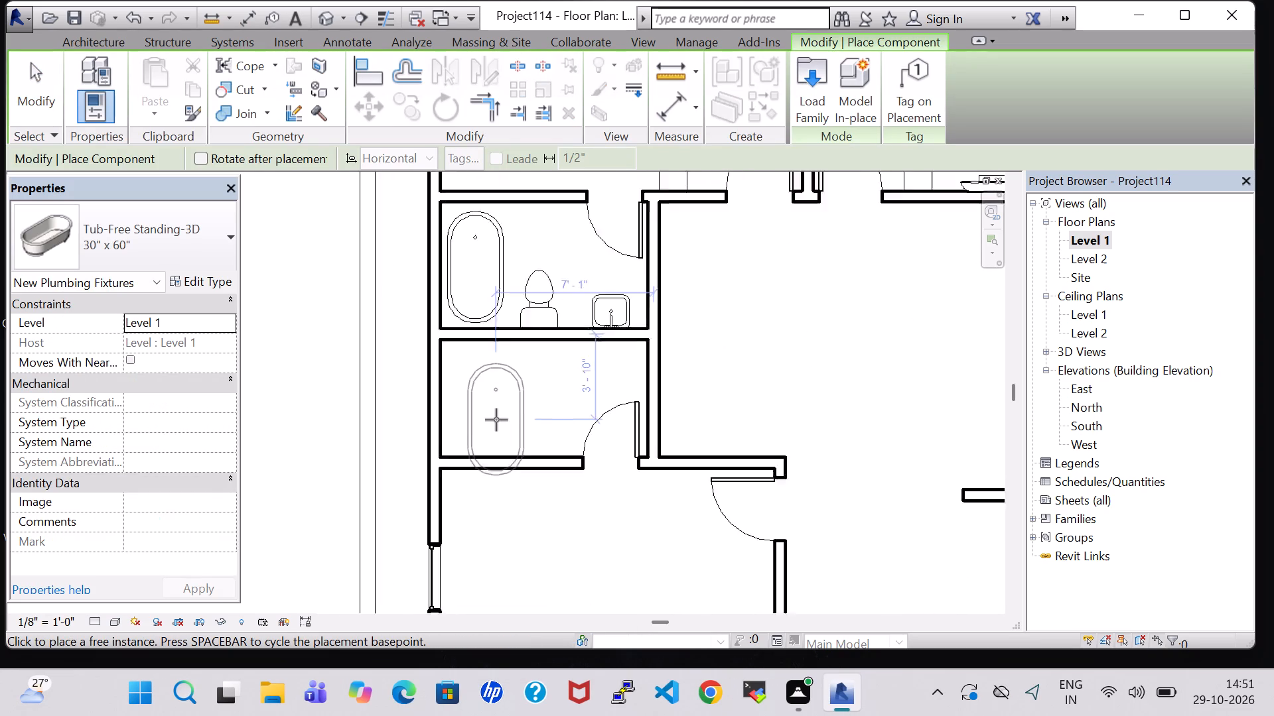
scroll(496, 420, "up", 2)
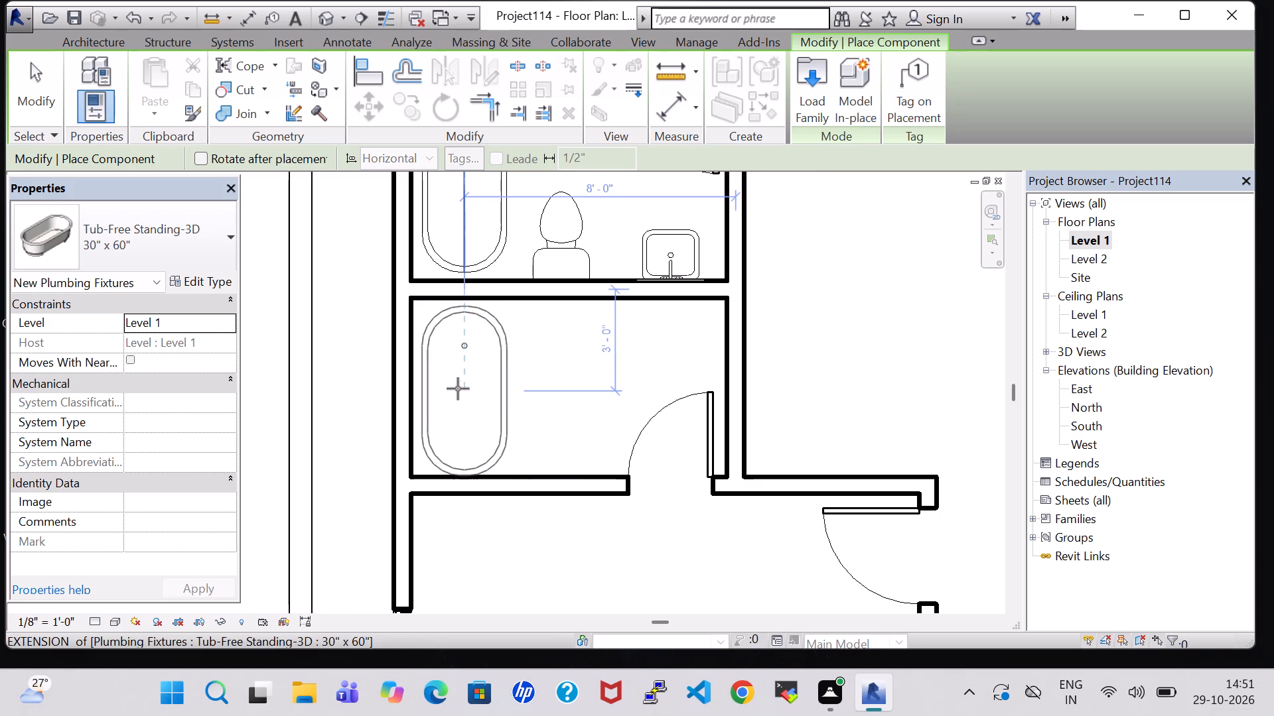
left_click(459, 388)
key("Escape")
key("Escape")
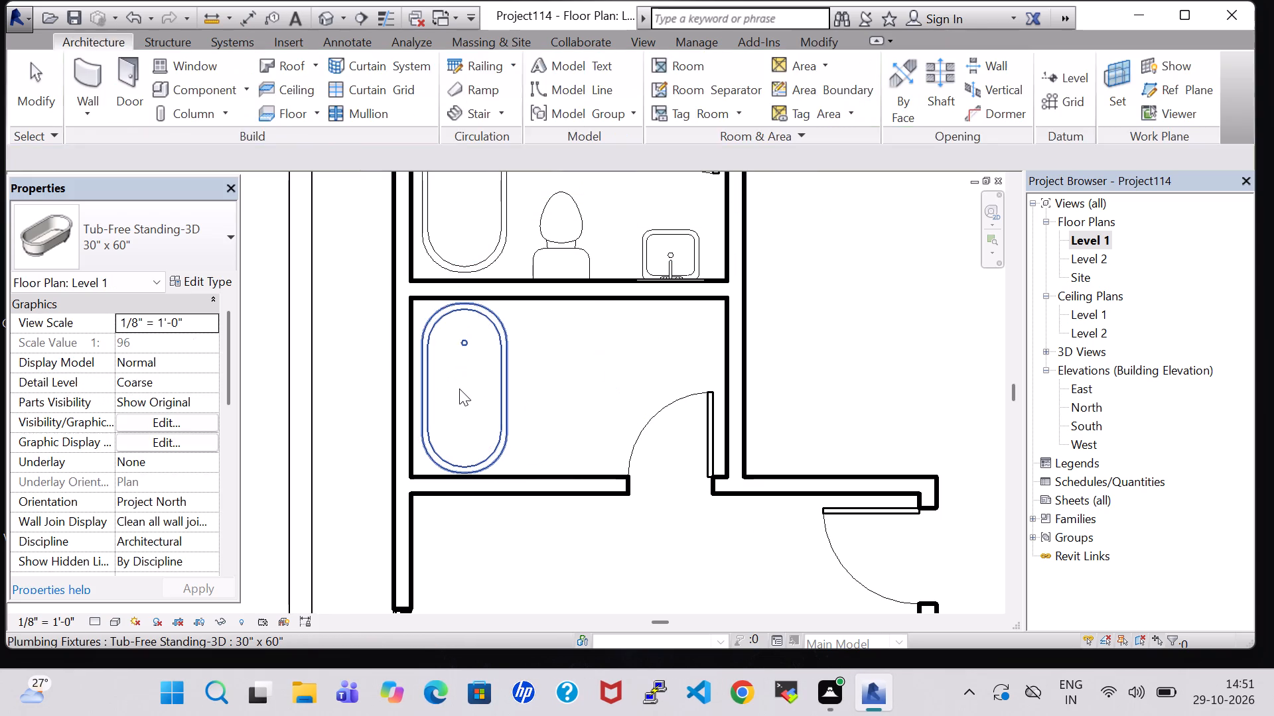
left_click(459, 388)
key("Left")
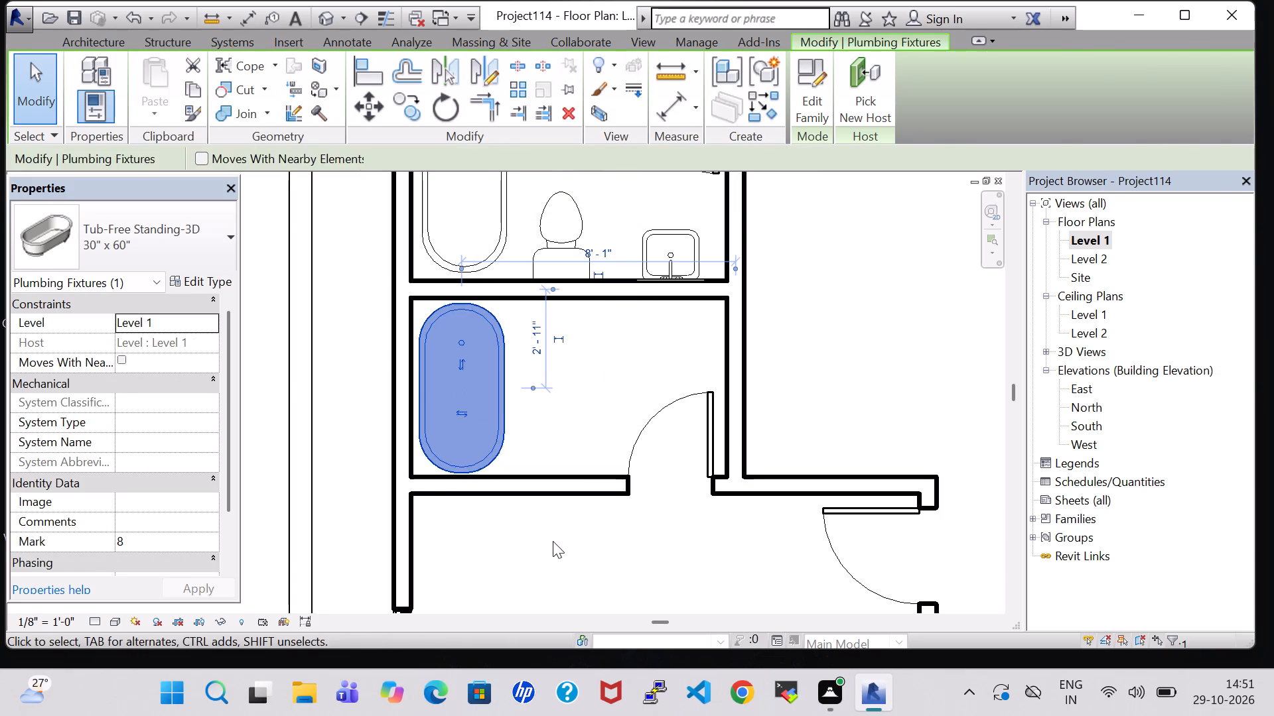
left_click(553, 541)
Place a similar Toilet-Domestic-3D on the lower bathroom's south wall, beside the tub and in line with the upper bathroom's toilet.
left_click(572, 245)
right_click(572, 245)
left_click(688, 344)
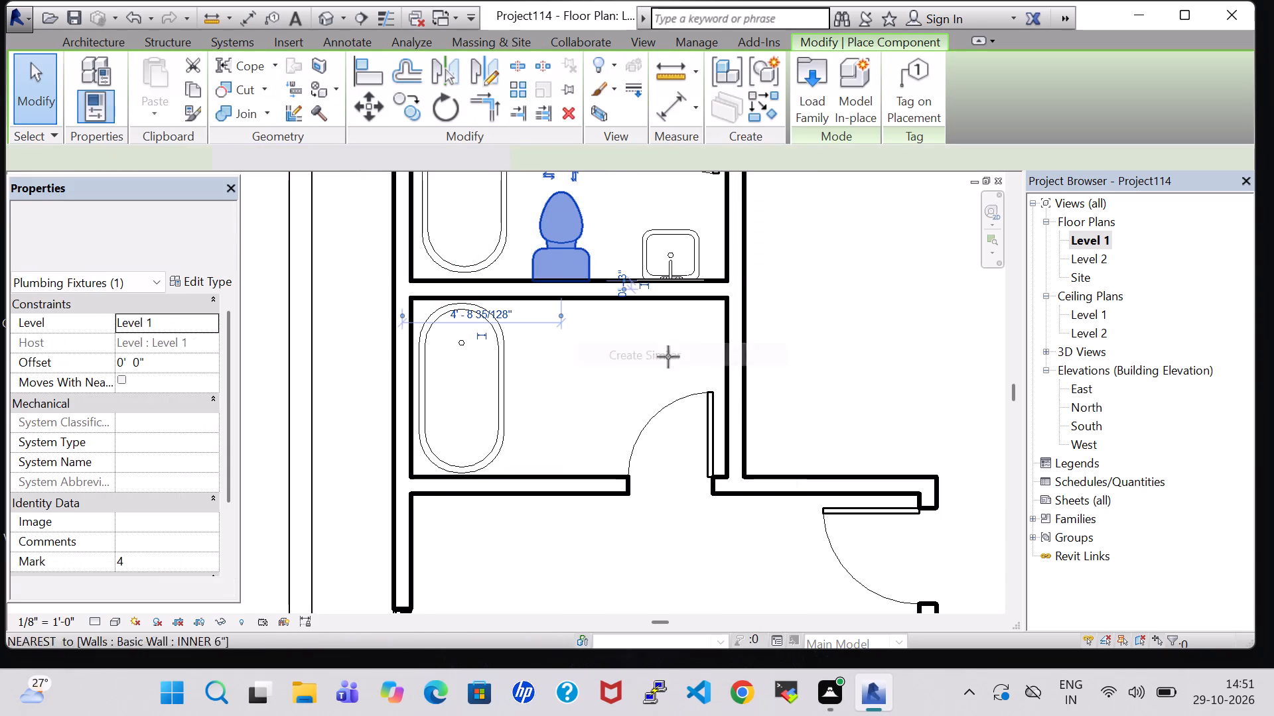
key("space")
key("space")
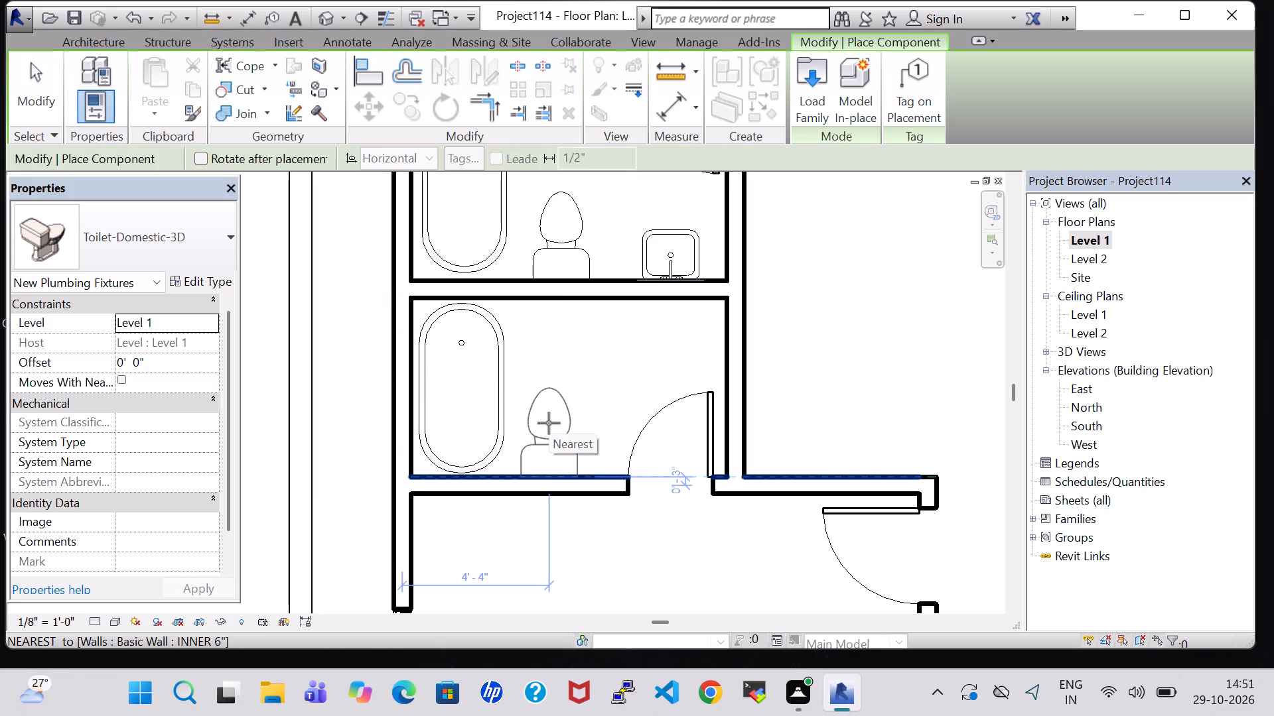
left_click(555, 425)
key("Escape")
key("Escape")
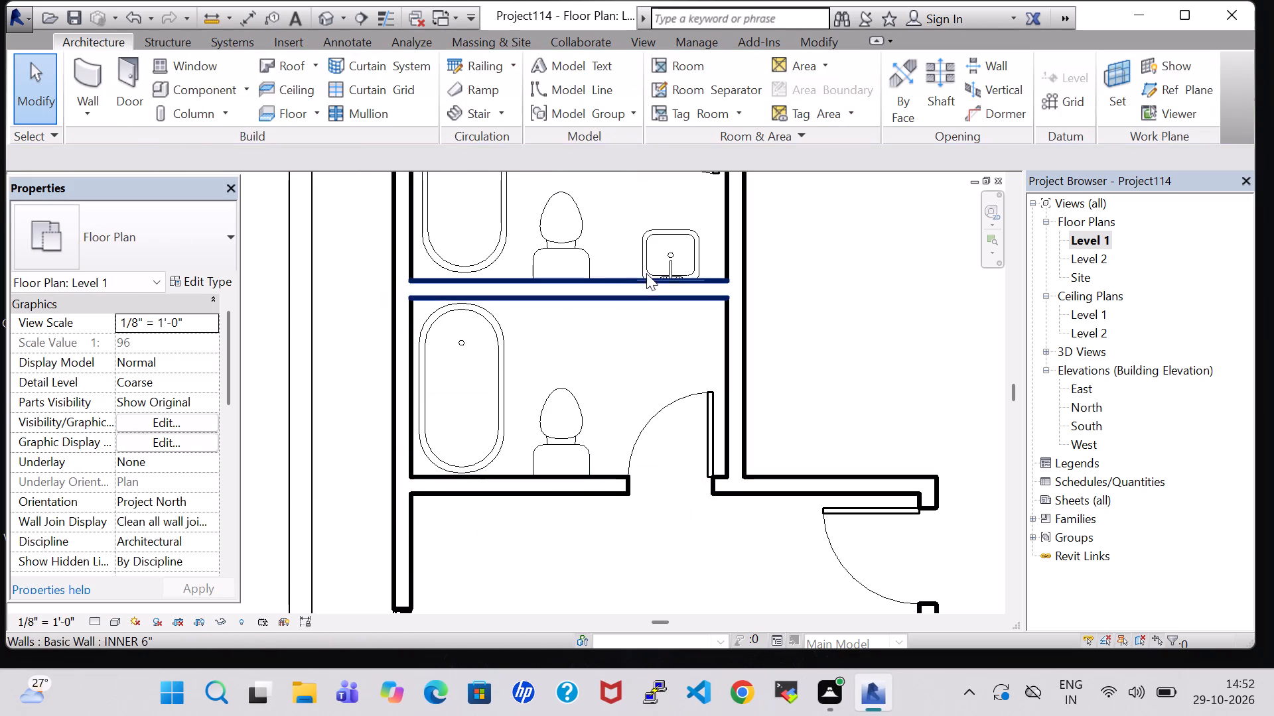
Place a similar 20" x 18" Sink Vanity-Square in the lower bathroom, on the partition wall shared with the upper bathroom.
left_click(648, 268)
right_click(648, 268)
left_click(740, 354)
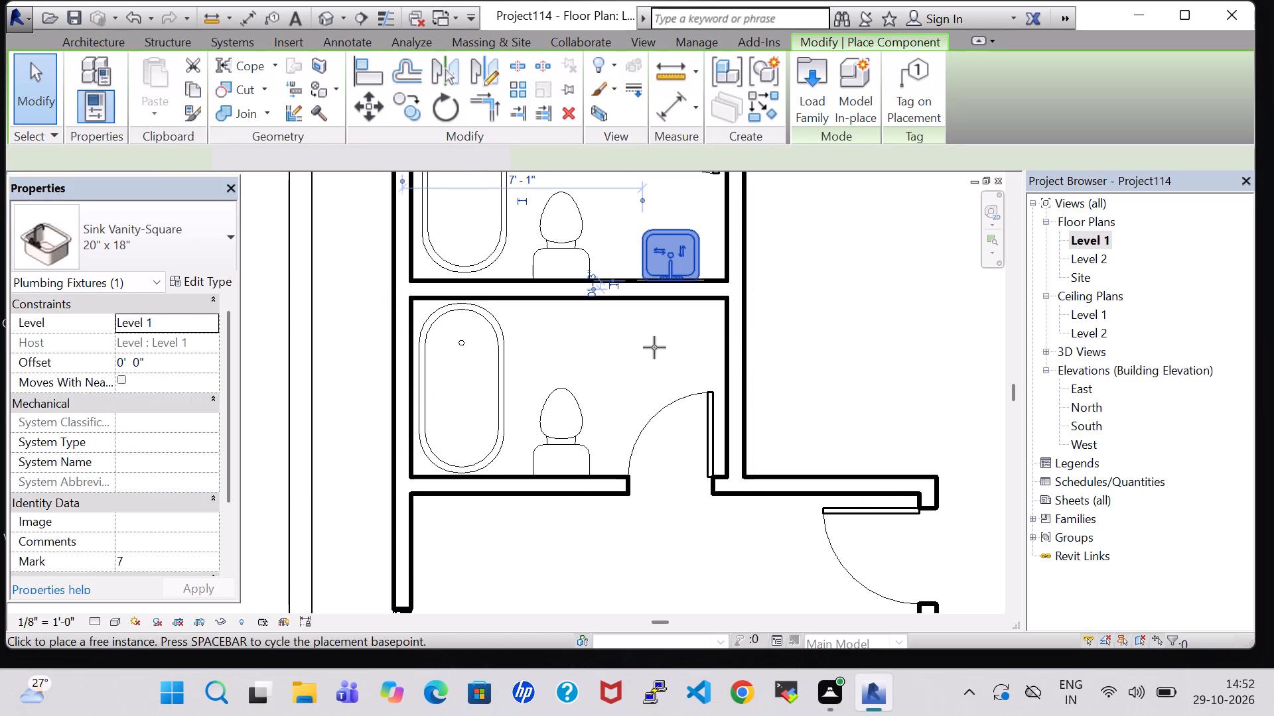
scroll(654, 347, "up", 5)
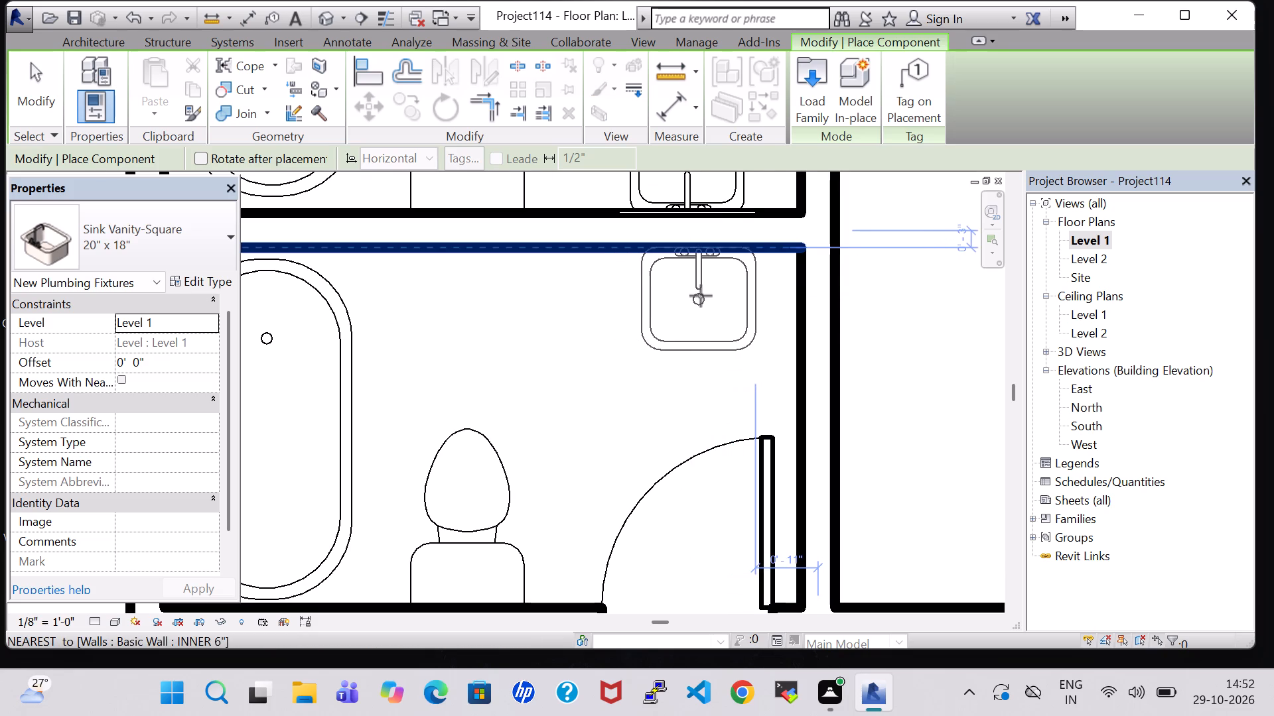
left_click(686, 296)
key("Escape")
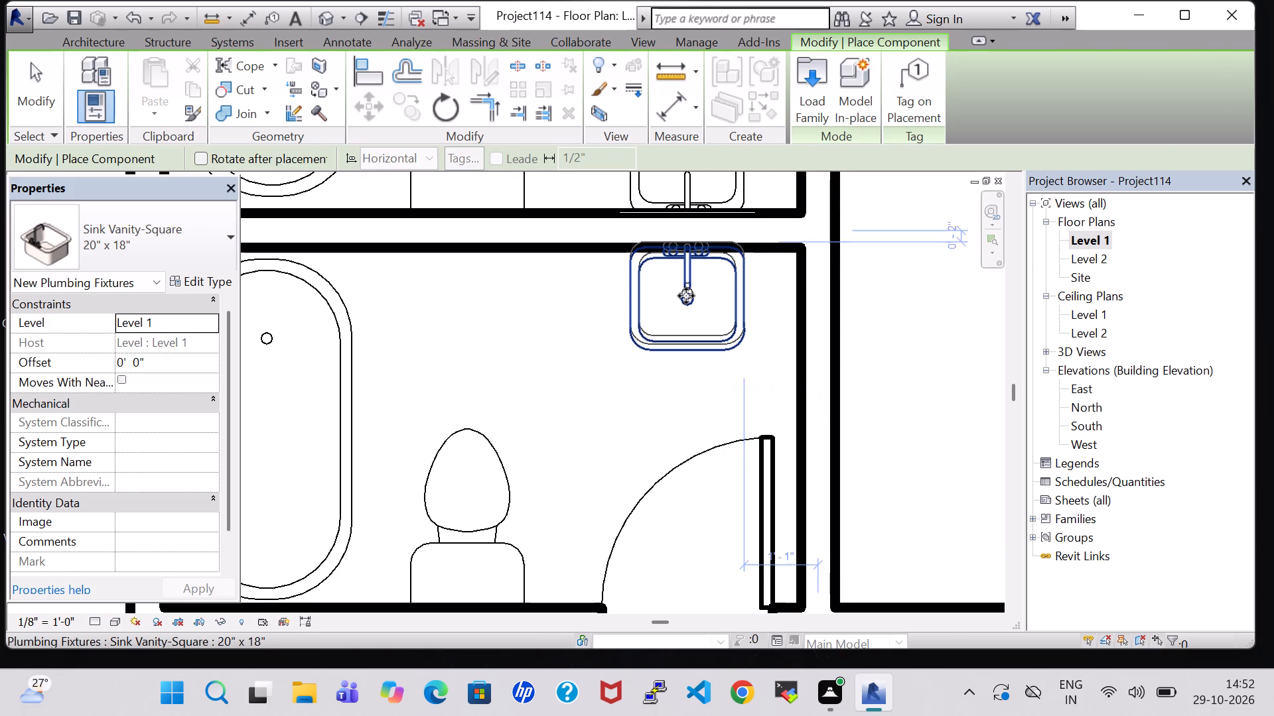
key("Escape")
Place a similar 24" x 48" Mirror-Ellipse on the partition wall, centred behind the lower bathroom's sink.
left_click(625, 215)
right_click(625, 215)
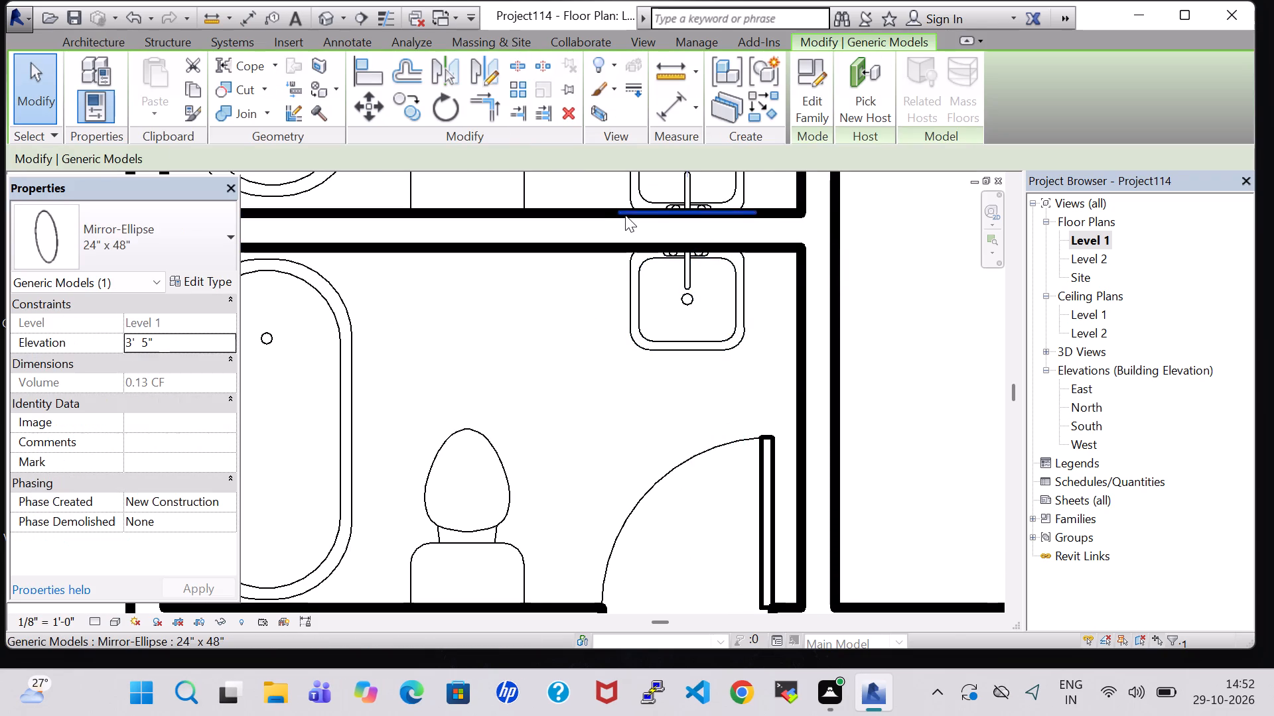
left_click(747, 356)
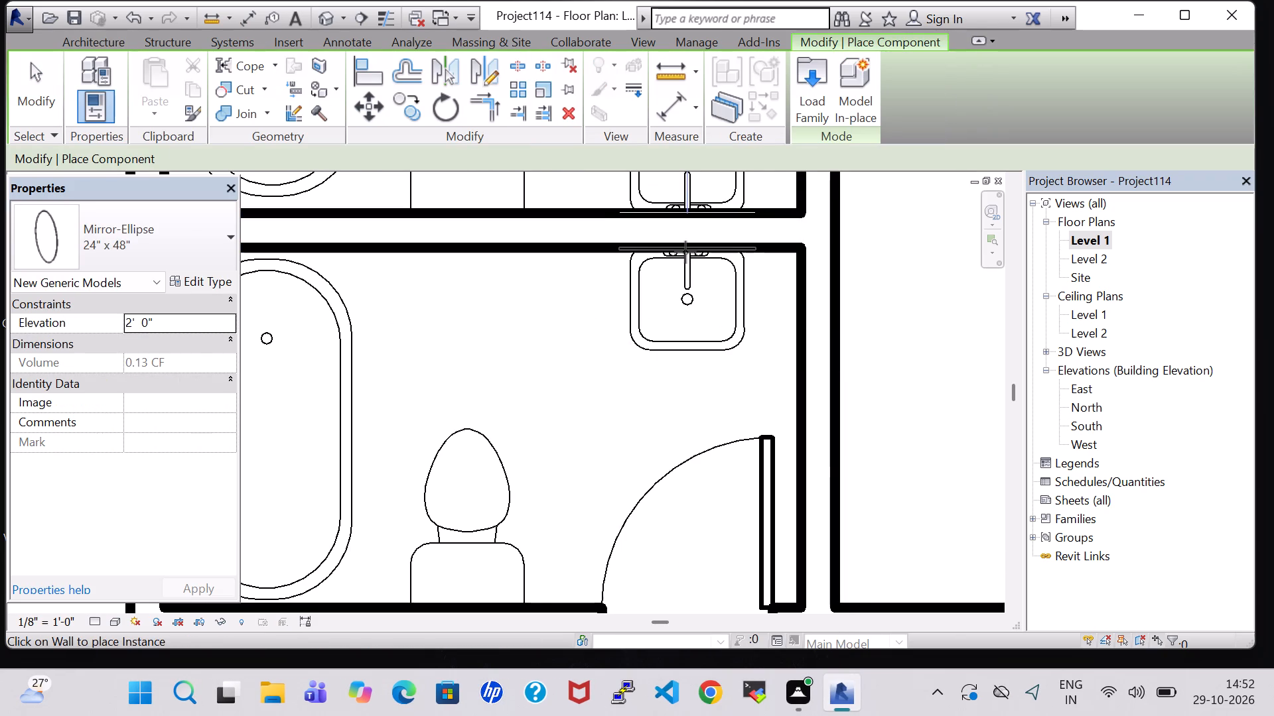
scroll(685, 252, "up", 8)
left_click(685, 251)
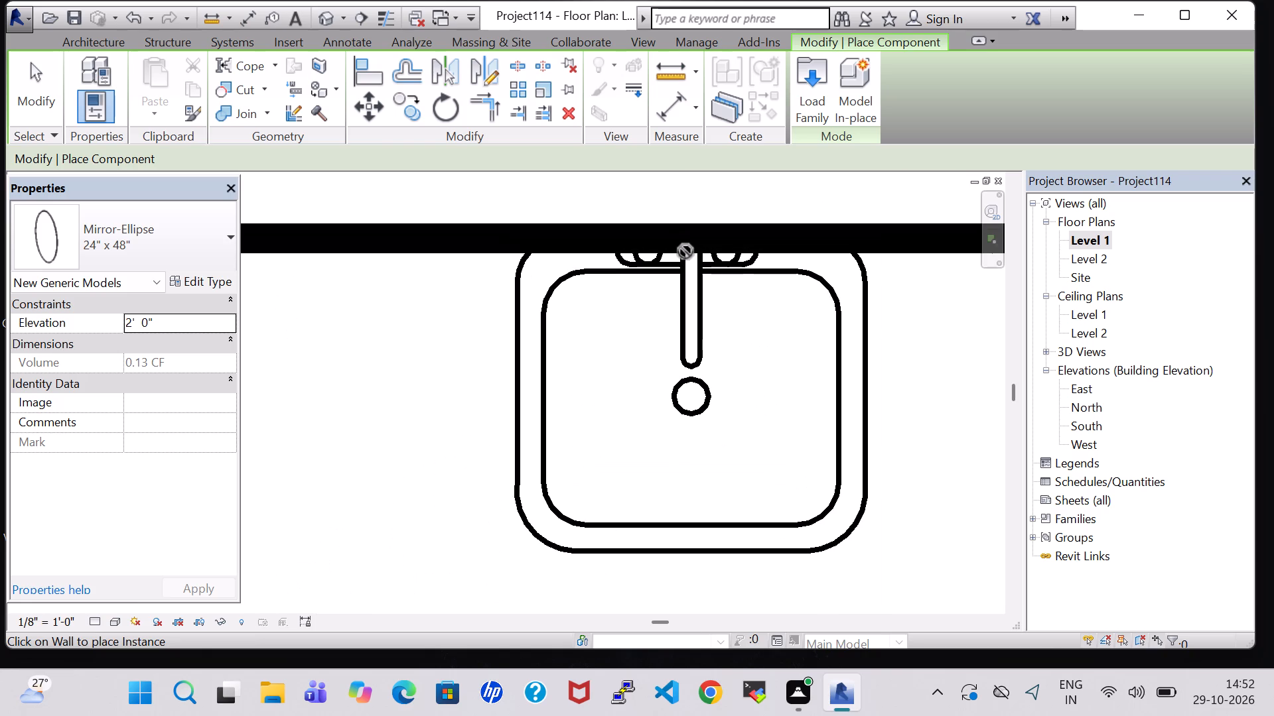
left_click(683, 242)
key("Escape")
key("Escape")
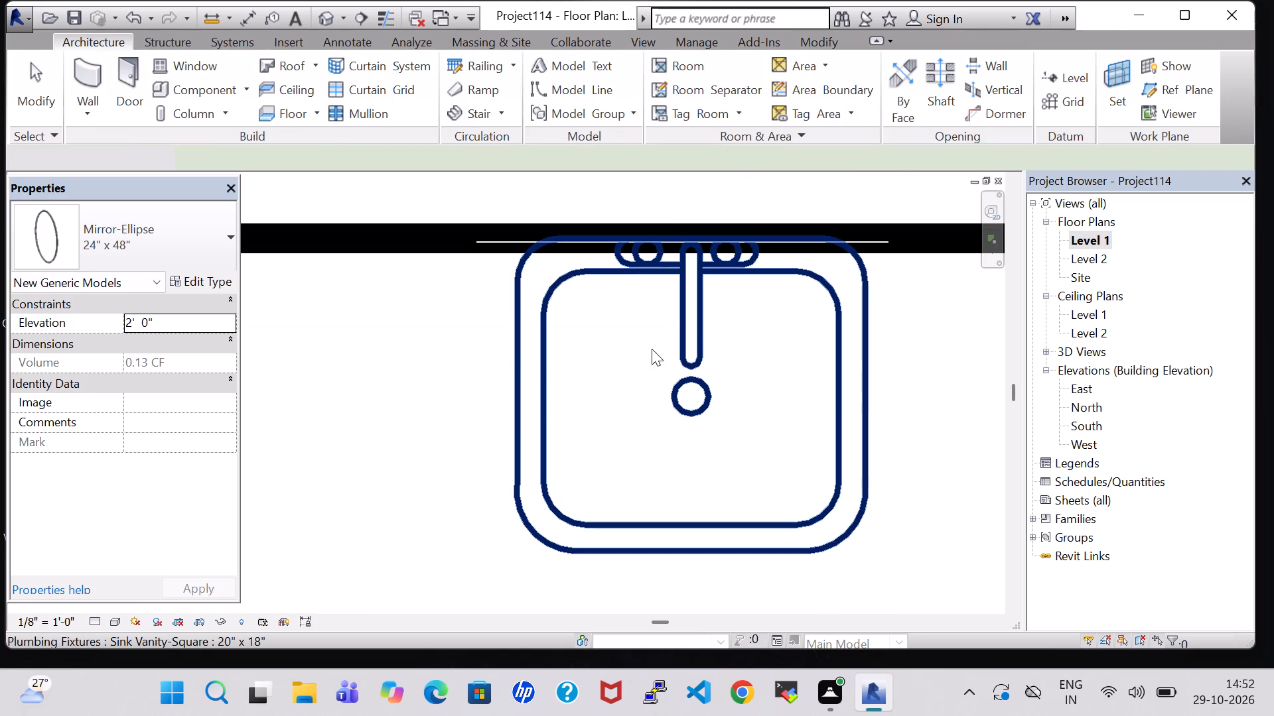
Set the elevation of the lower bathroom's elliptical mirror to 3' 5".
left_click(480, 246)
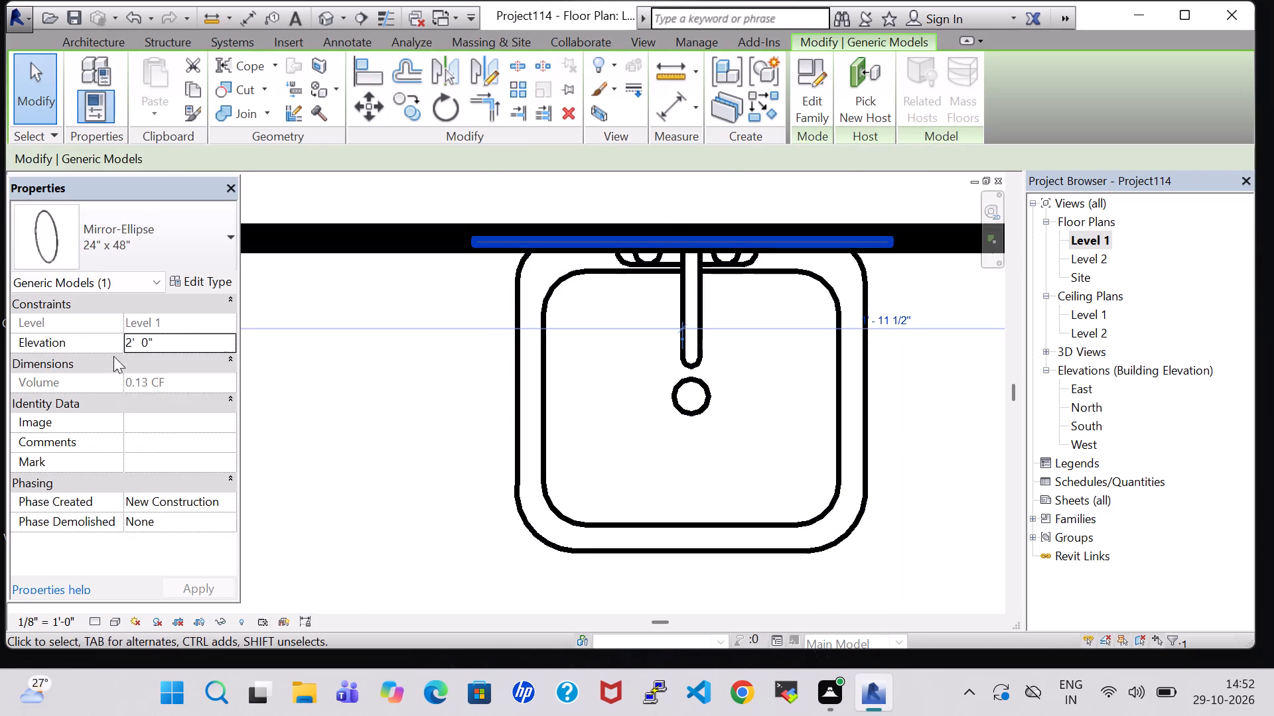
double_click(129, 349)
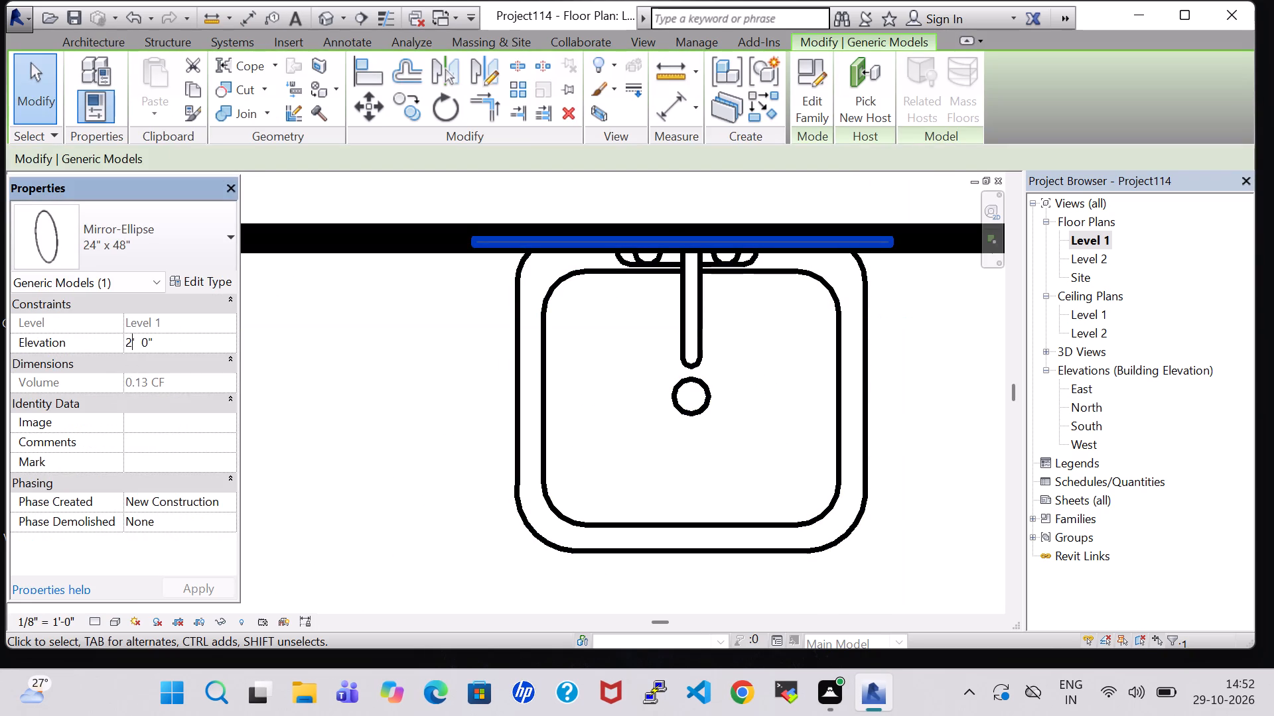
key("BackSpace")
key("3")
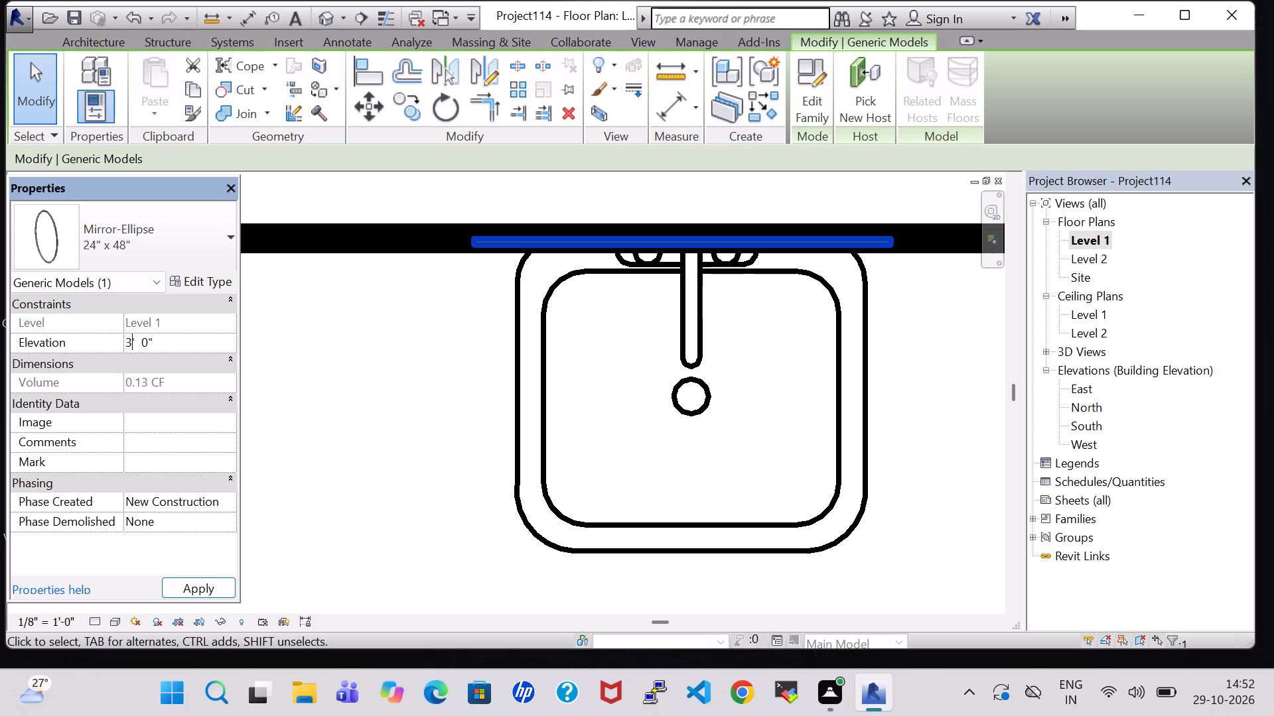
left_click(149, 347)
key("BackSpace")
key("5")
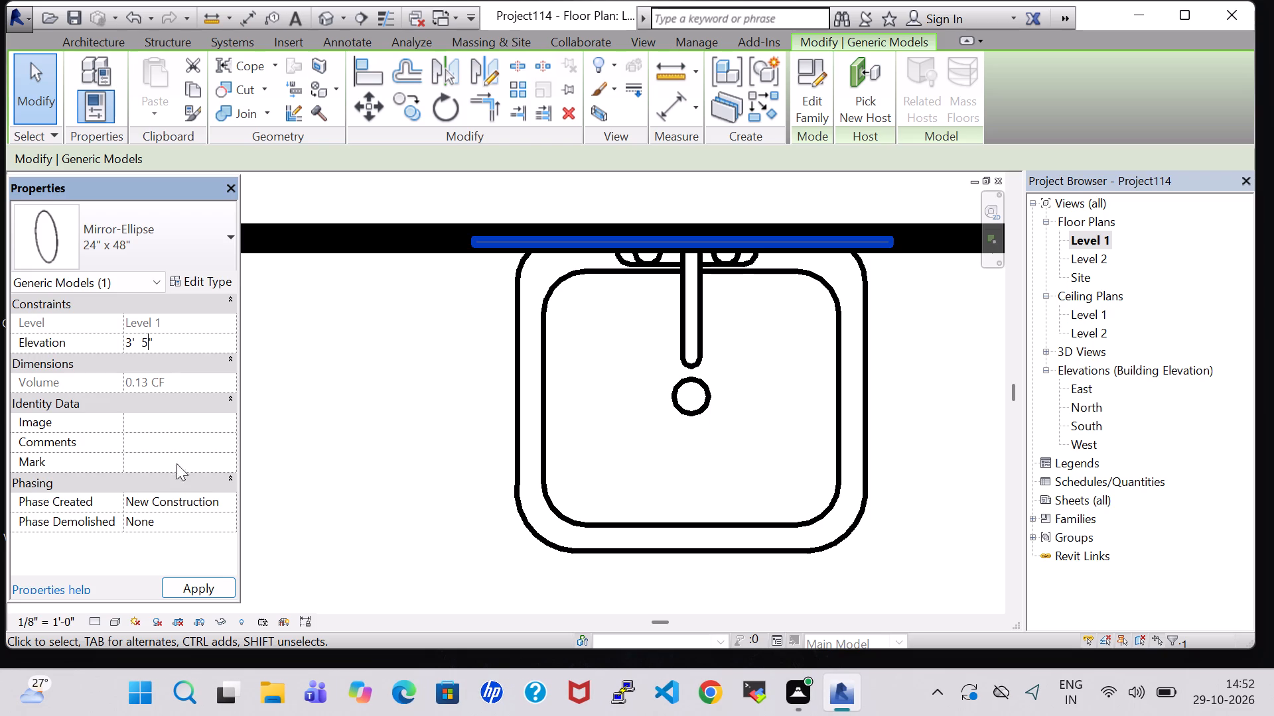
left_click(209, 582)
left_click(400, 447)
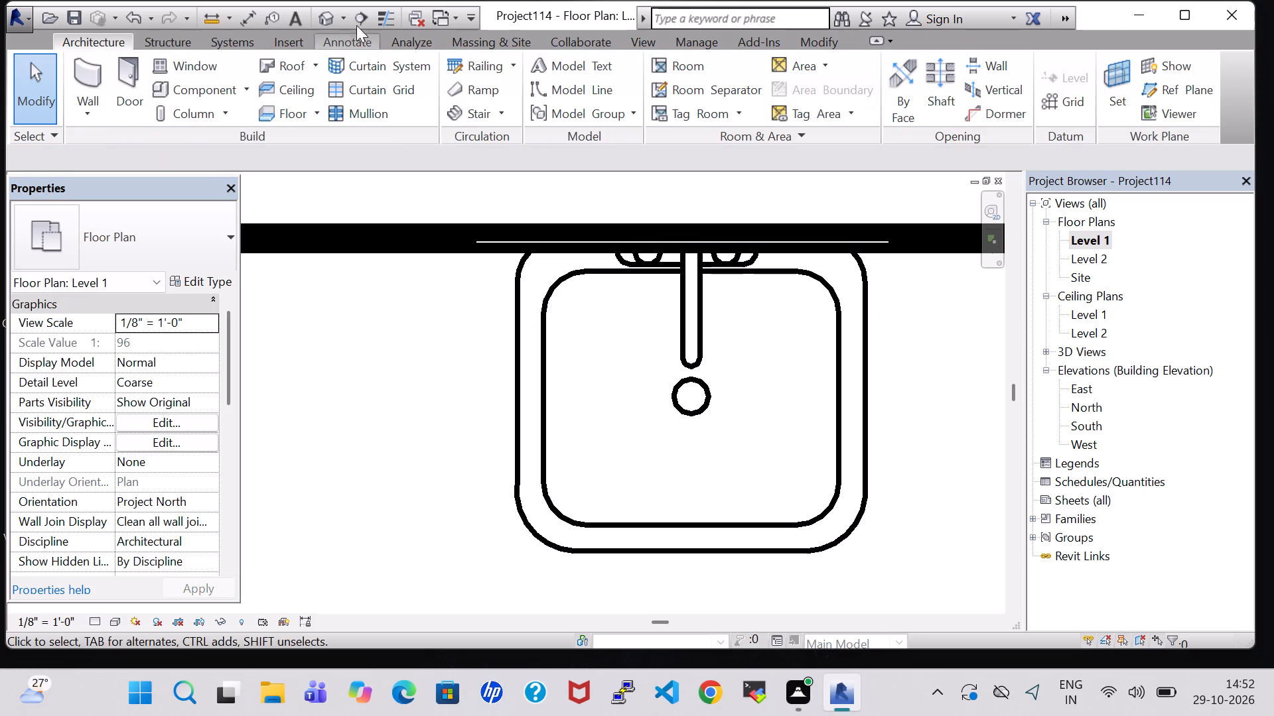
Examine the lower bathroom's fixtures and mirror from several angles in the 3D view, and return to the Level 1 floor plan.
left_click(319, 9)
scroll(593, 369, "down", 3)
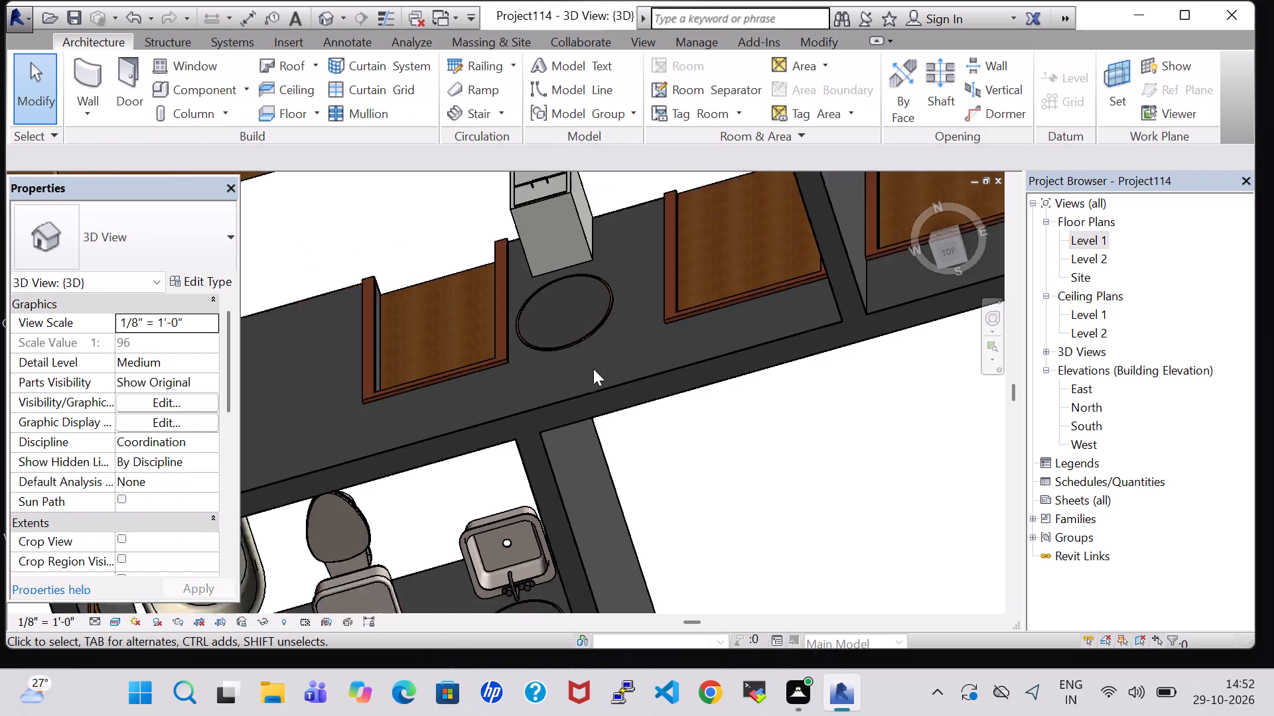
scroll(593, 369, "down", 5)
middle_click_drag(609, 432, 600, 426, "shift")
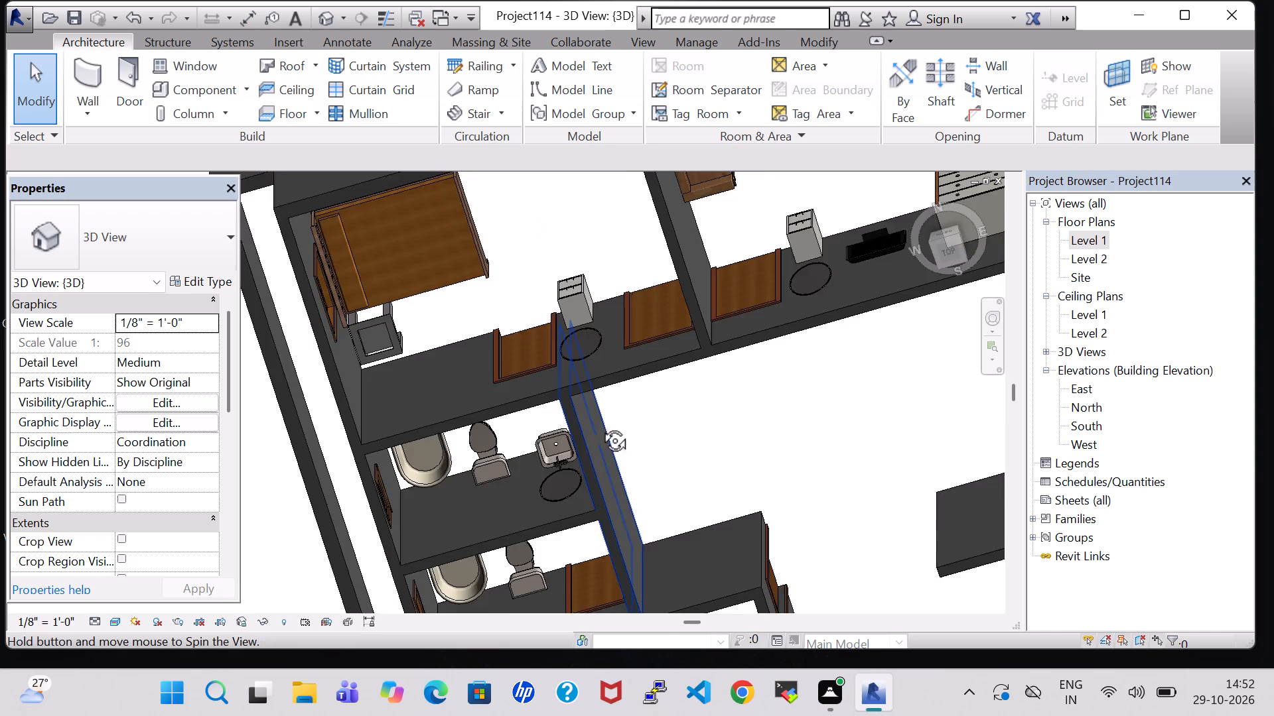
middle_click_drag(600, 426, 571, 338, "shift")
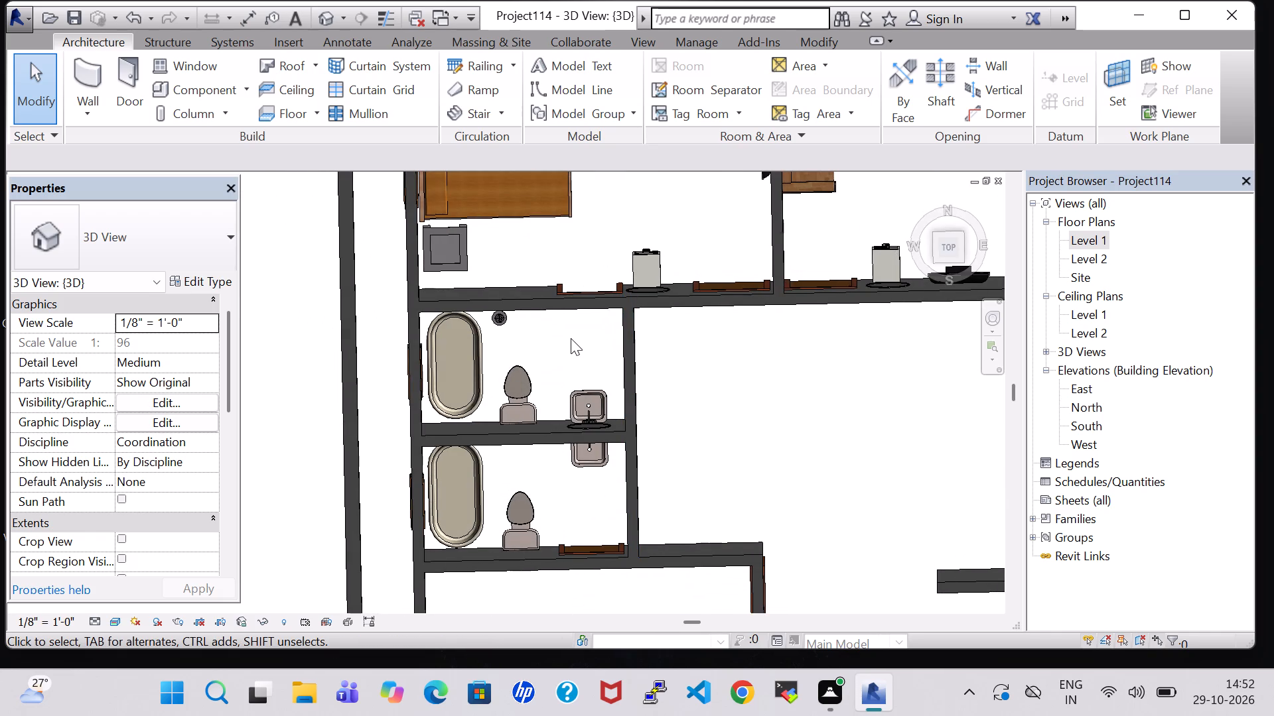
scroll(571, 338, "up", 6)
middle_click_drag(571, 338, 573, 386)
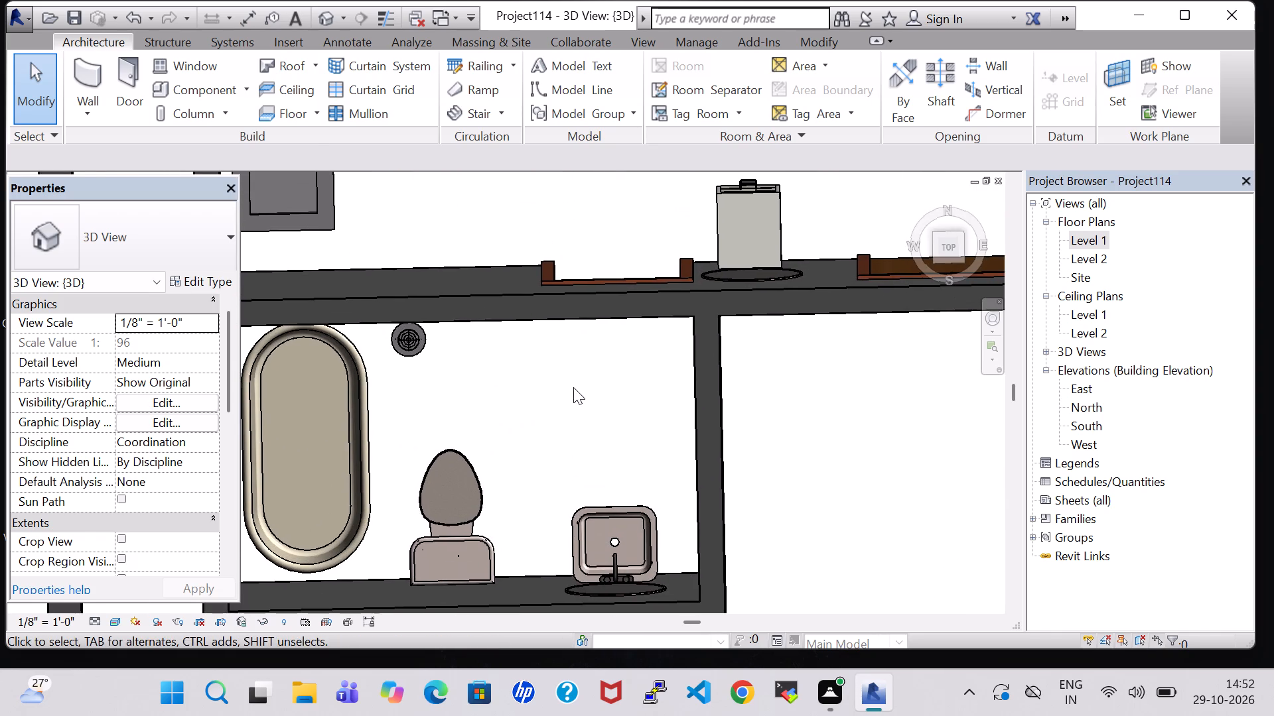
middle_click_drag(573, 387, 559, 332, "shift")
scroll(560, 323, "down", 1)
middle_click_drag(591, 323, 587, 450, "shift")
middle_click_drag(587, 443, 596, 313)
middle_click_drag(626, 221, 629, 316, "shift")
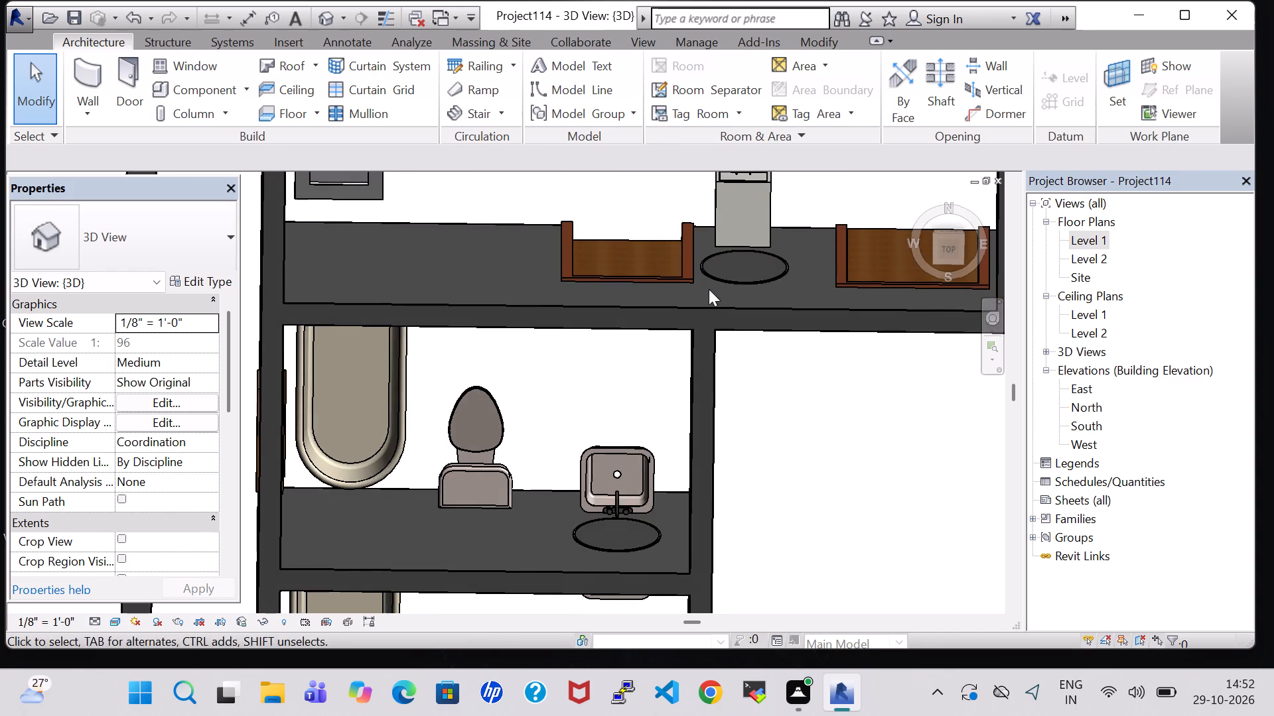
middle_click_drag(709, 289, 699, 457)
scroll(579, 376, "up", 1)
middle_click_drag(579, 376, 681, 174)
middle_click_drag(635, 430, 635, 415)
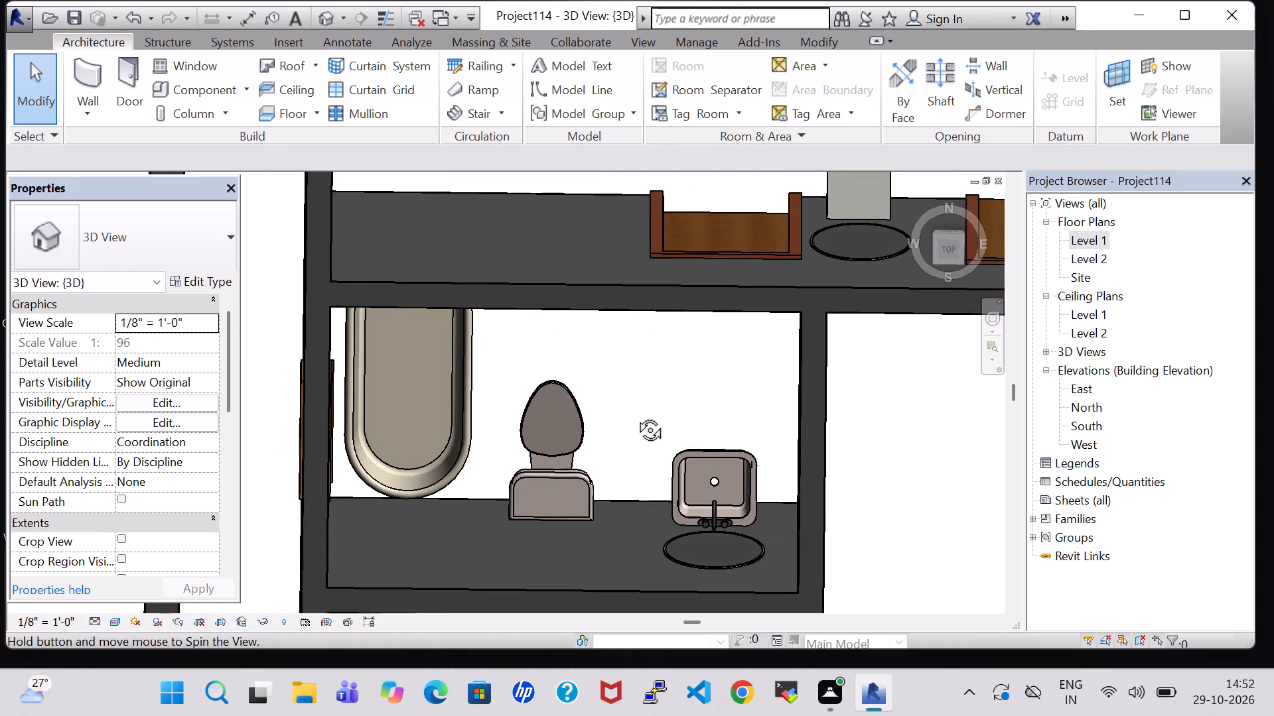
middle_click_drag(635, 415, 636, 392)
middle_click_drag(581, 458, 658, 195)
scroll(580, 459, "up", 1)
middle_click_drag(739, 499, 752, 371)
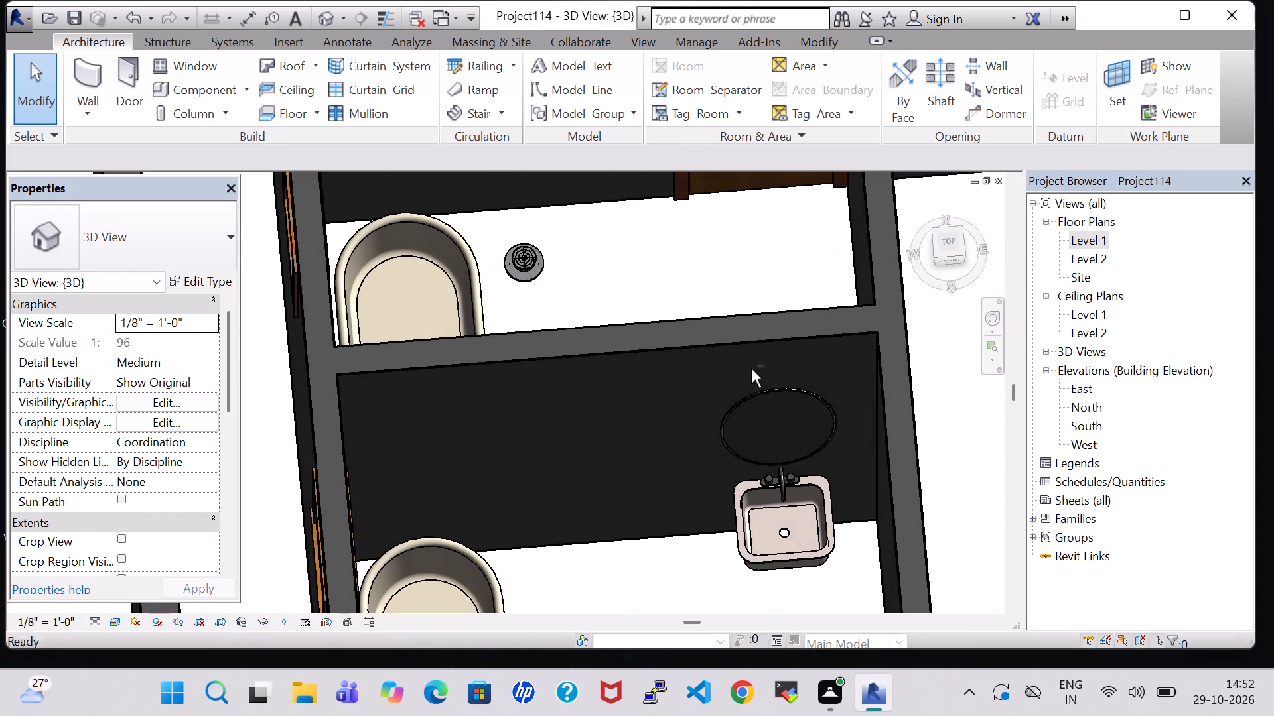
middle_click_drag(744, 373, 747, 284, "shift")
scroll(747, 318, "up", 1)
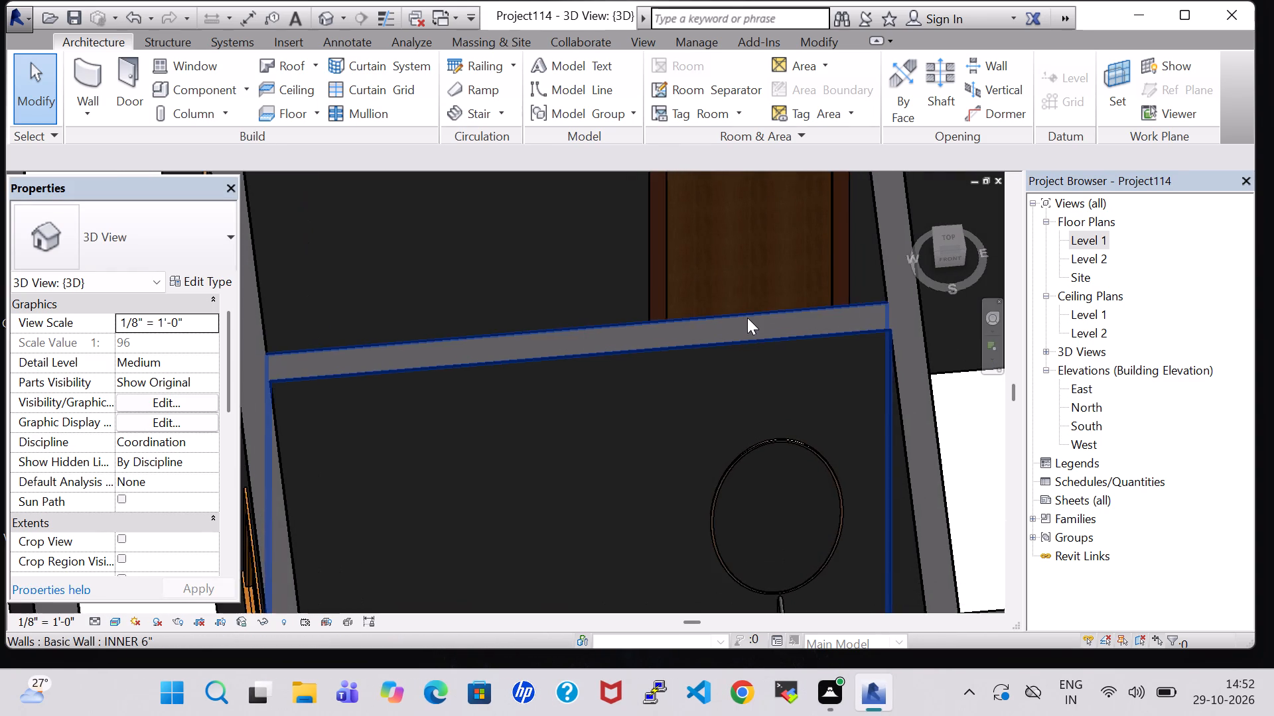
scroll(747, 318, "up", 2)
middle_click_drag(747, 318, 776, 560, "shift")
middle_click_drag(619, 414, 668, 473, "shift")
middle_click_drag(658, 554, 674, 325)
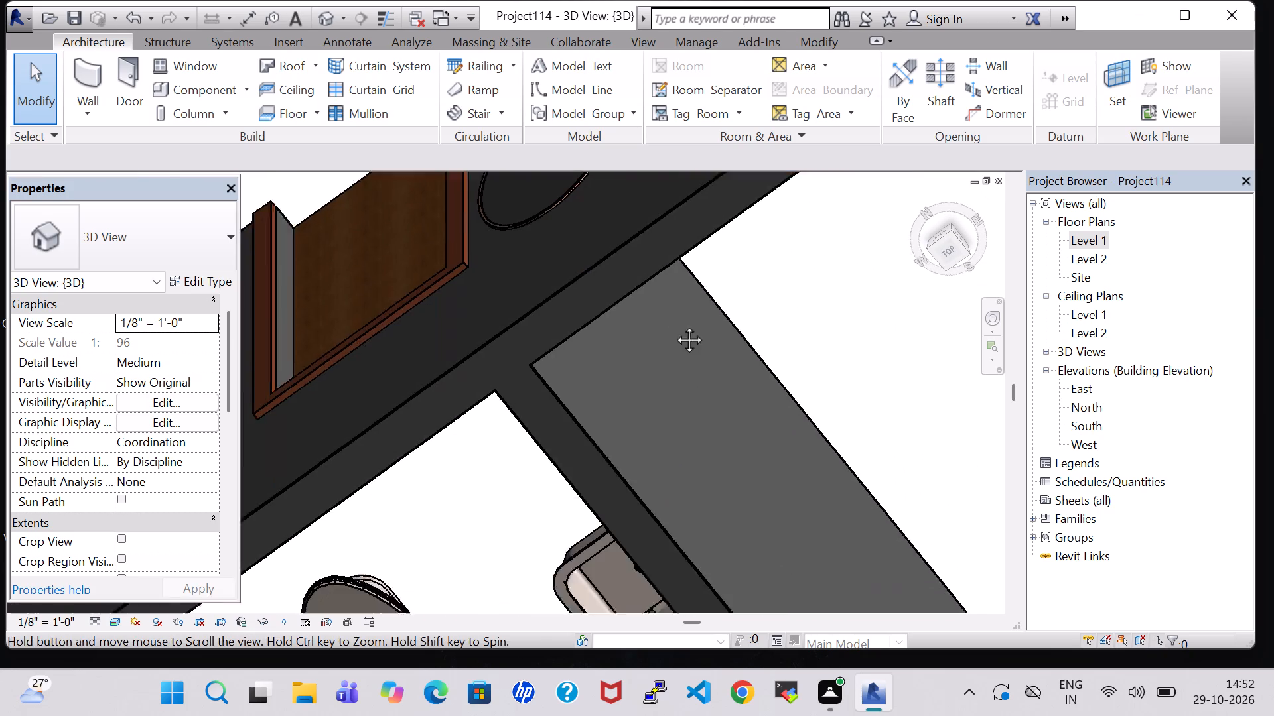
middle_click_drag(674, 325, 742, 137)
scroll(640, 243, "up", 2)
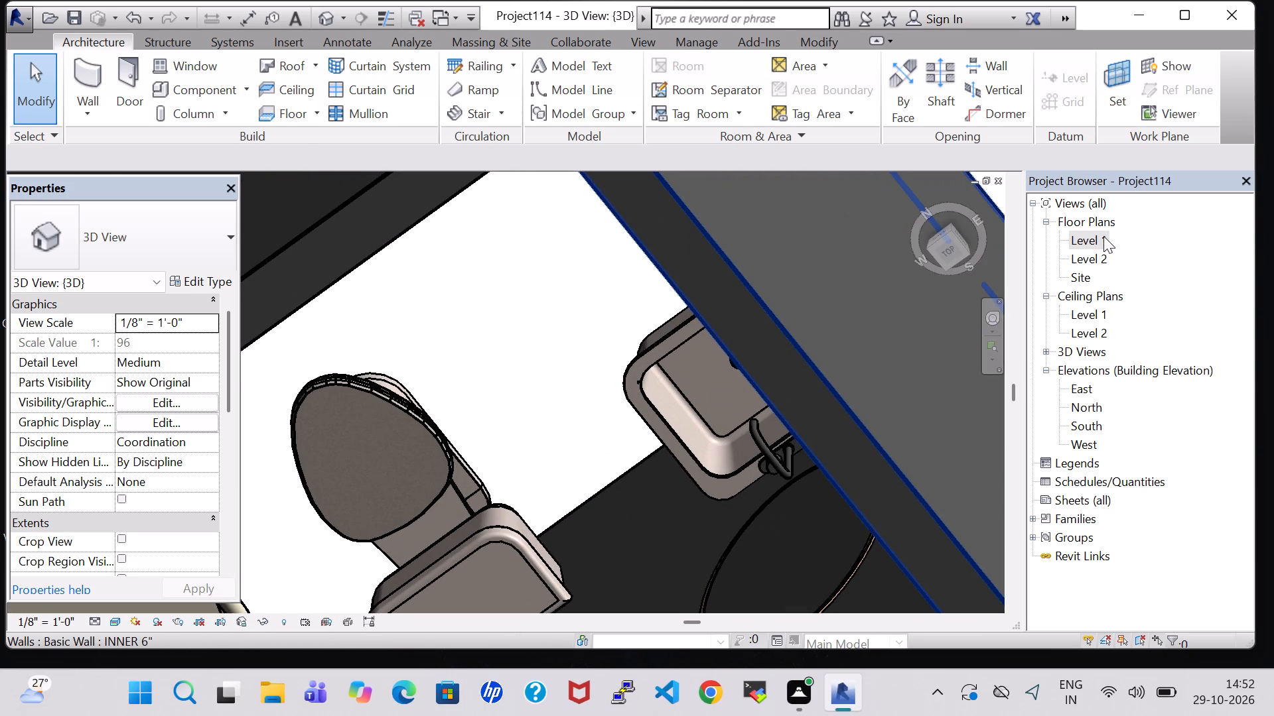
double_click(1103, 236)
scroll(890, 365, "down", 5)
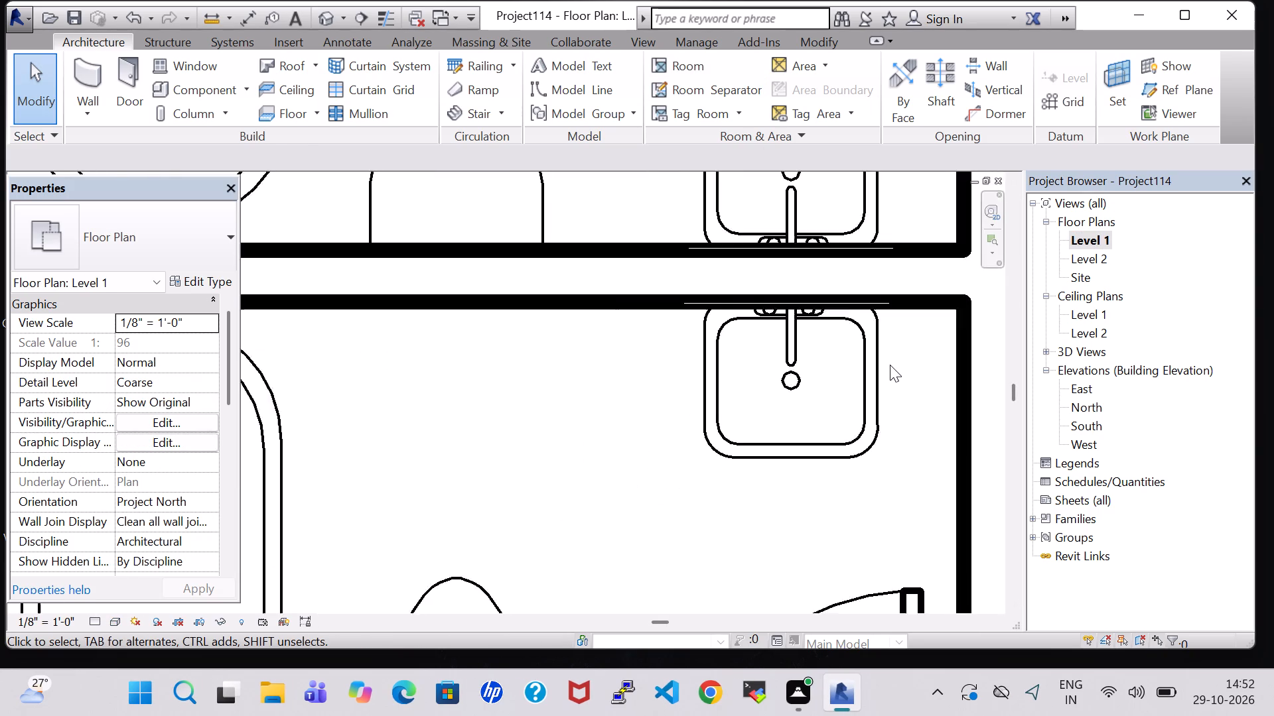
scroll(890, 365, "down", 4)
middle_click_drag(890, 365, 798, 365)
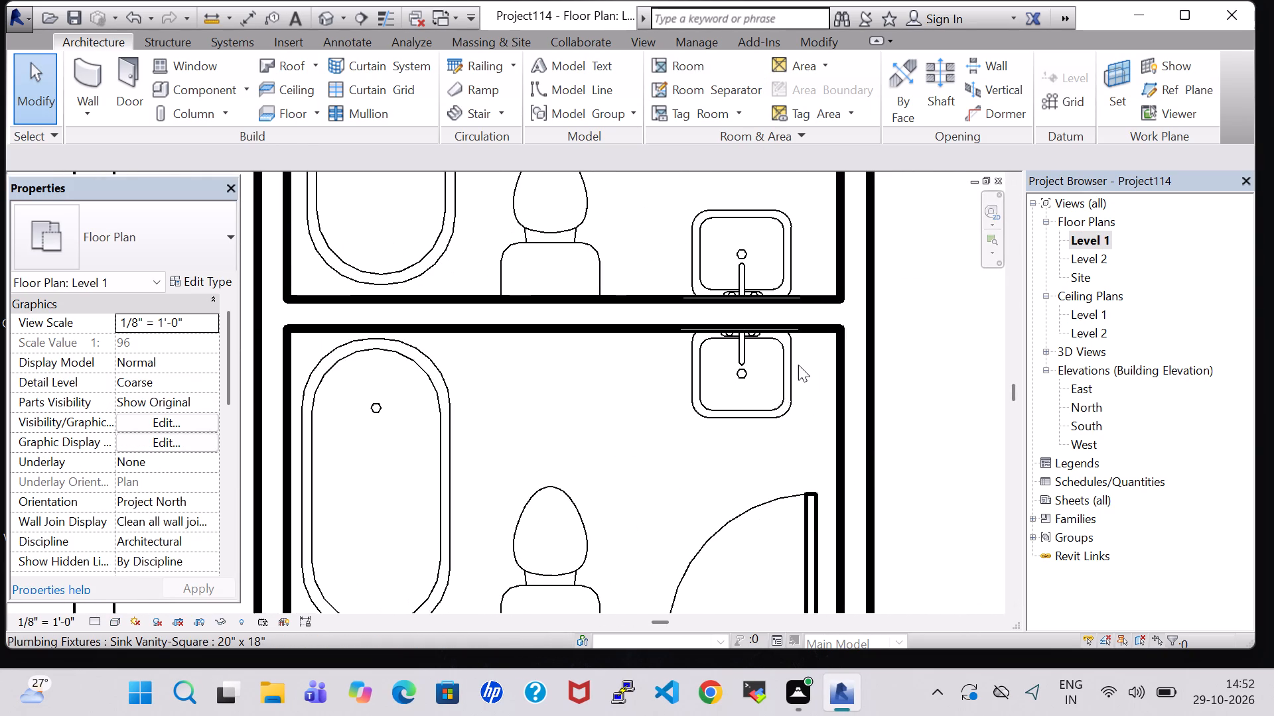
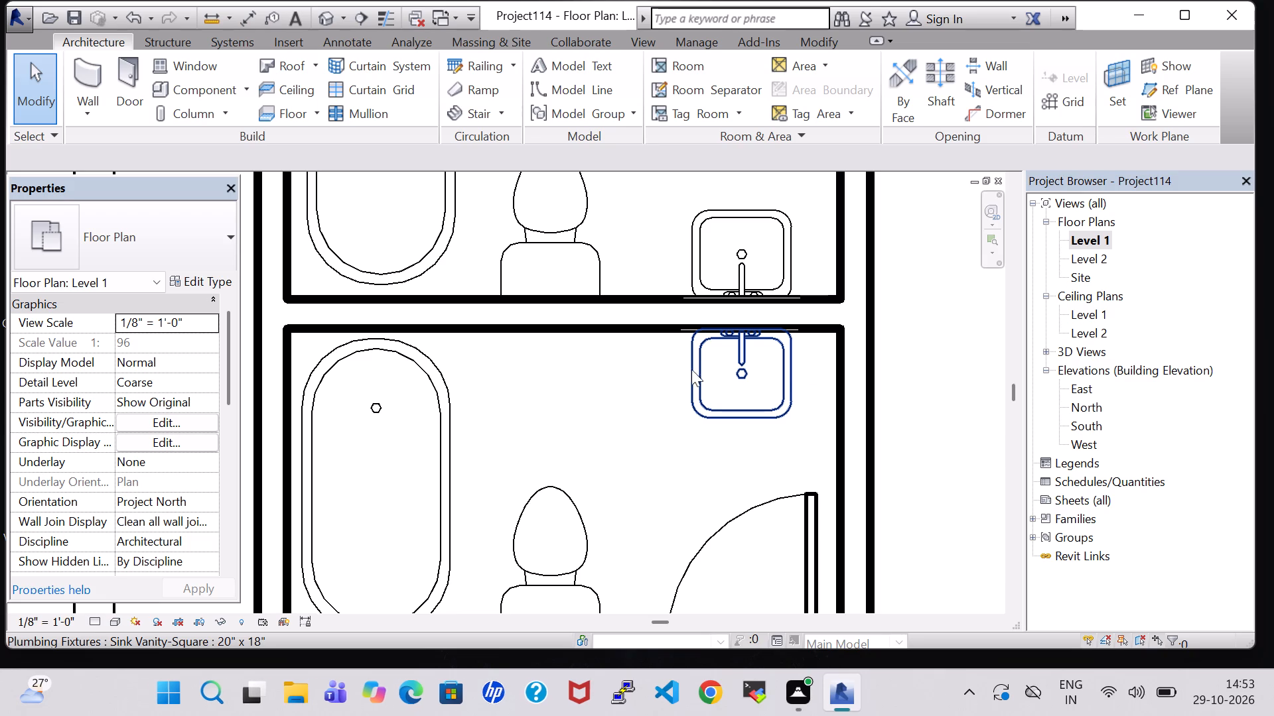
Examine the two adjoining bathrooms' fixtures, including the floor drain, and the neighbouring bedroom from above in the 3D view.
left_click(626, 383)
scroll(626, 383, "down", 2)
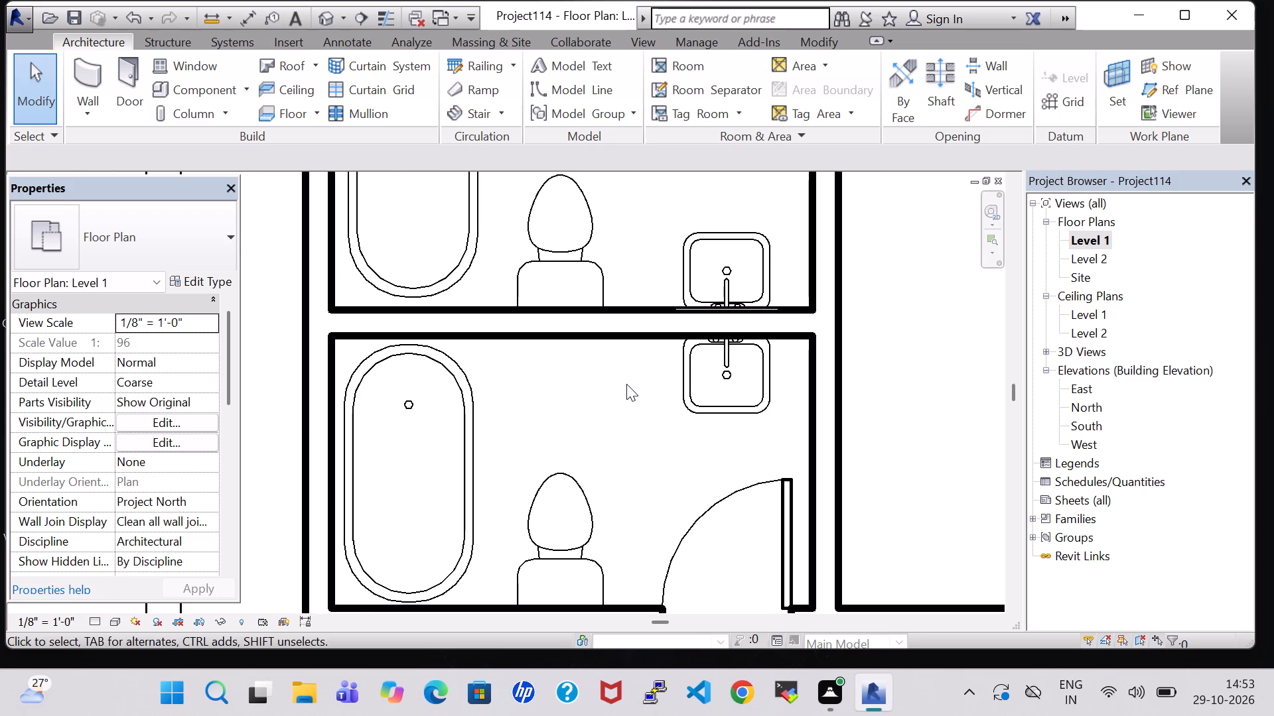
scroll(626, 384, "down", 2)
middle_click_drag(626, 384, 627, 377)
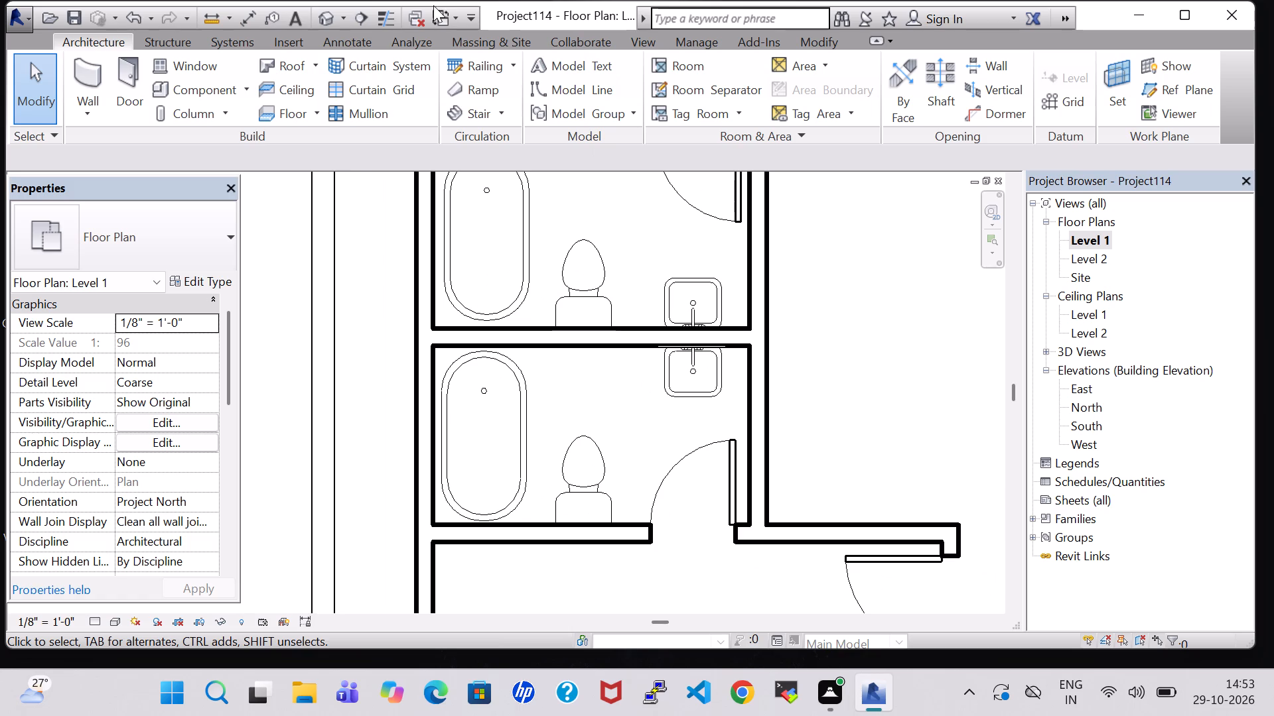
left_click(326, 16)
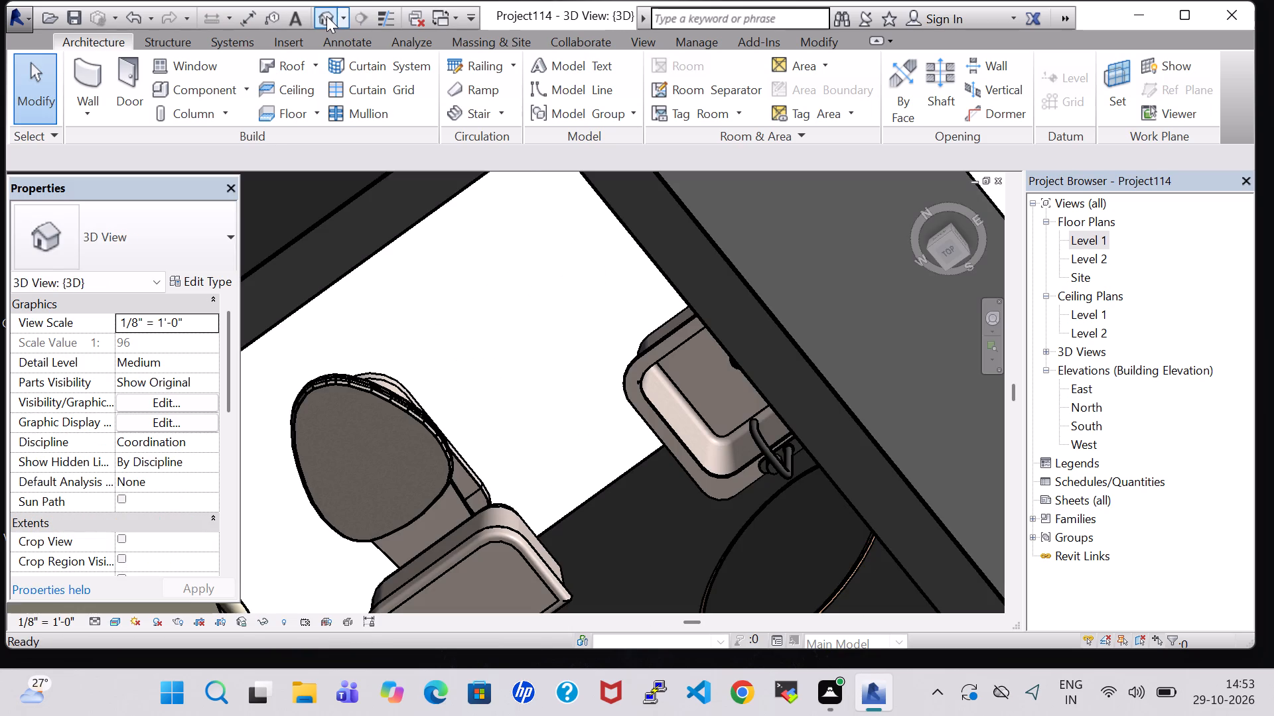
scroll(622, 461, "down", 4)
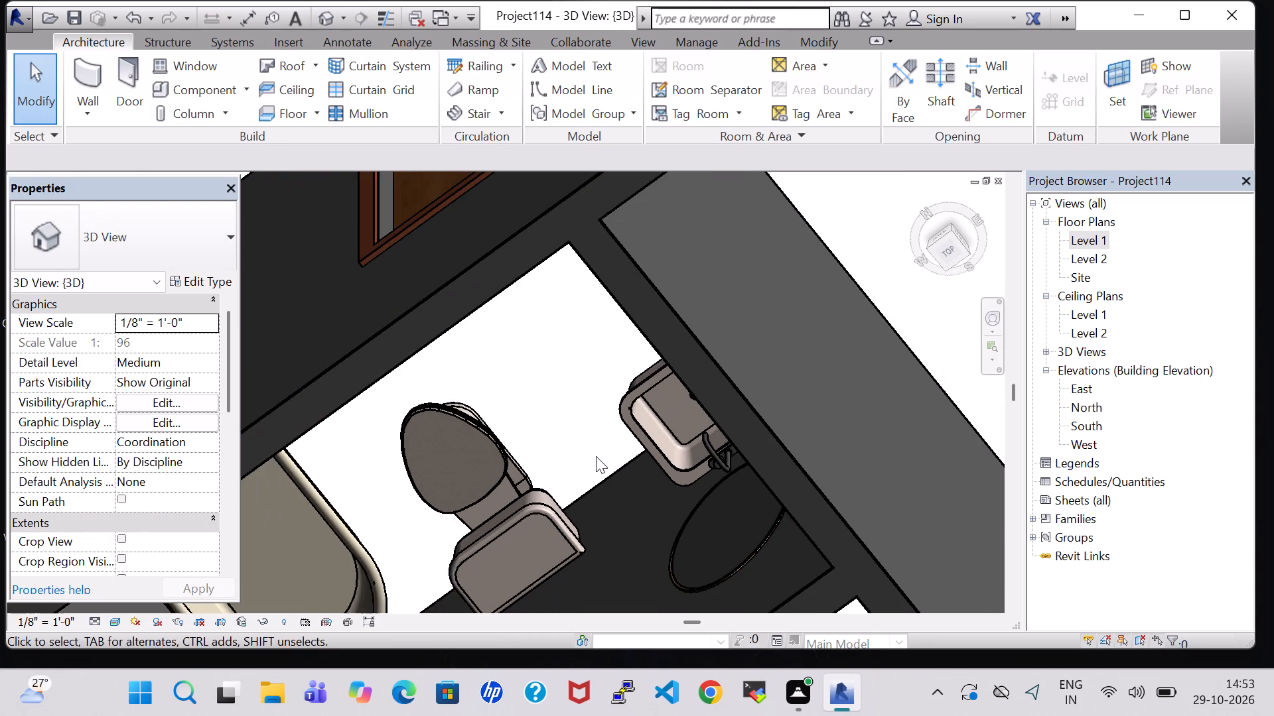
middle_click_drag(596, 456, 616, 316, "shift")
middle_click_drag(601, 535, 684, 123)
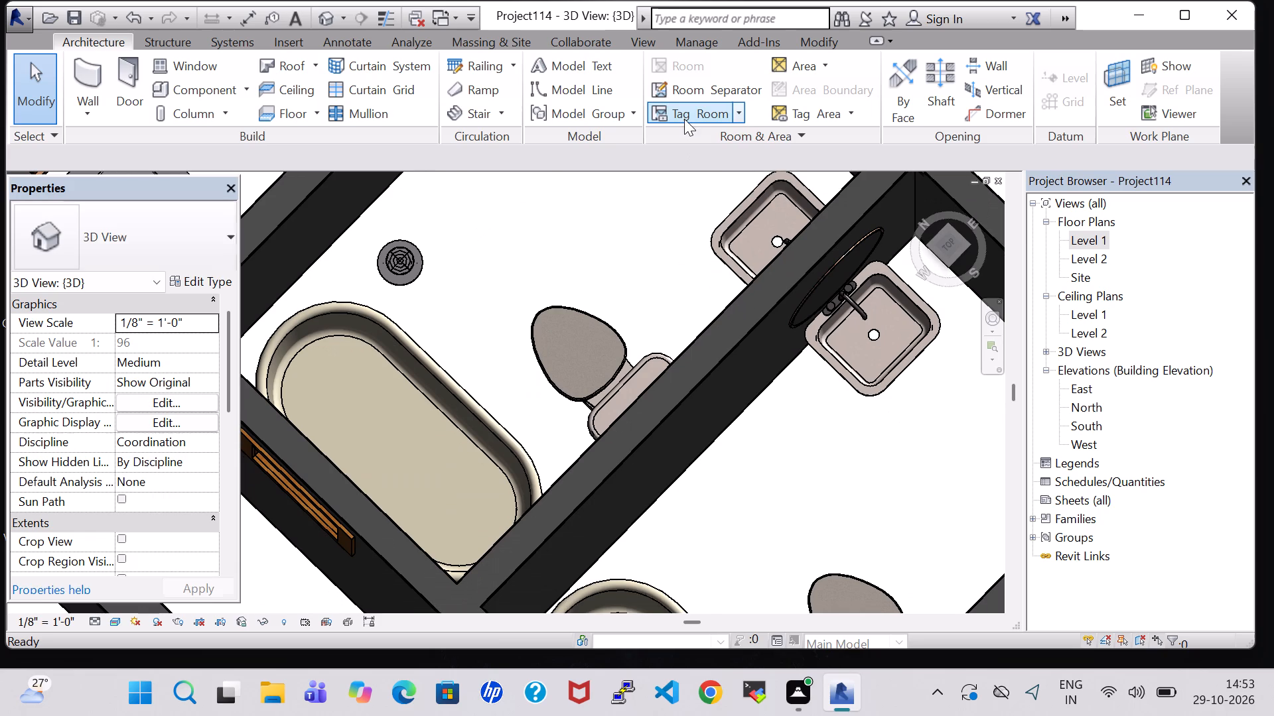
scroll(684, 119, "down", 2)
scroll(605, 231, "down", 3)
middle_click_drag(605, 231, 657, 255, "shift")
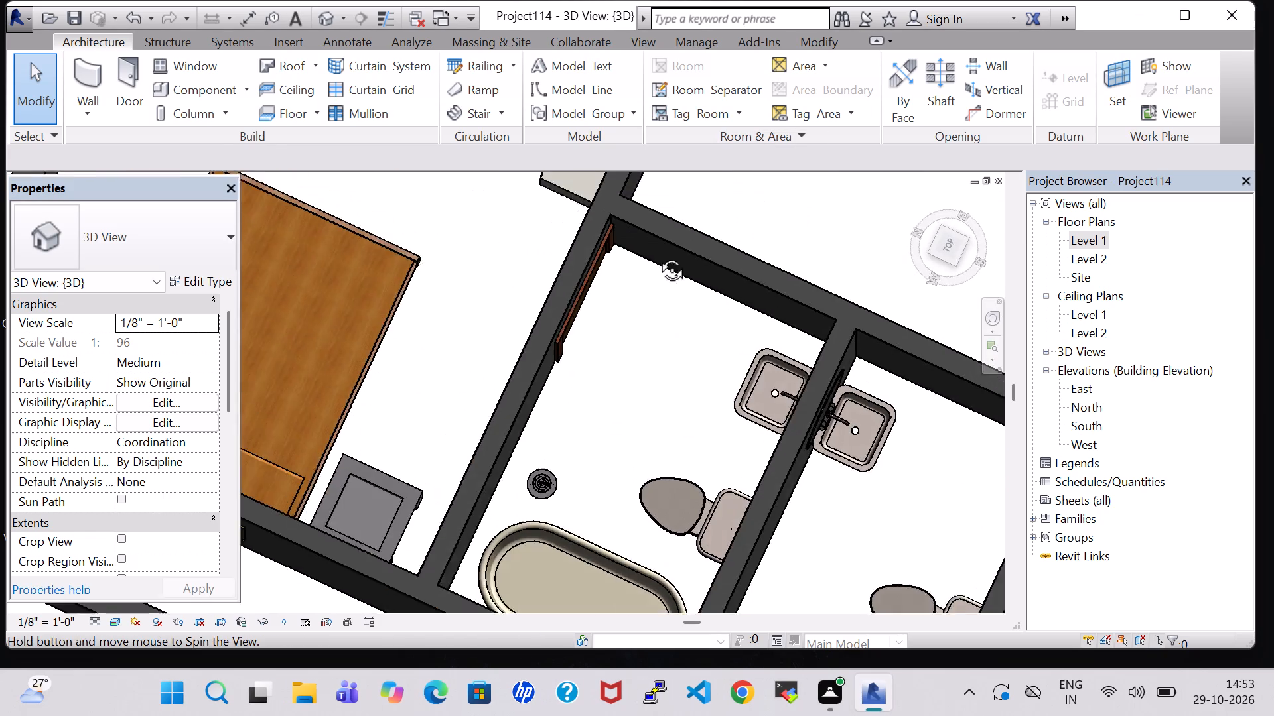
middle_click_drag(657, 255, 658, 260, "shift")
middle_click_drag(693, 425, 708, 242)
middle_click_drag(638, 261, 685, 263)
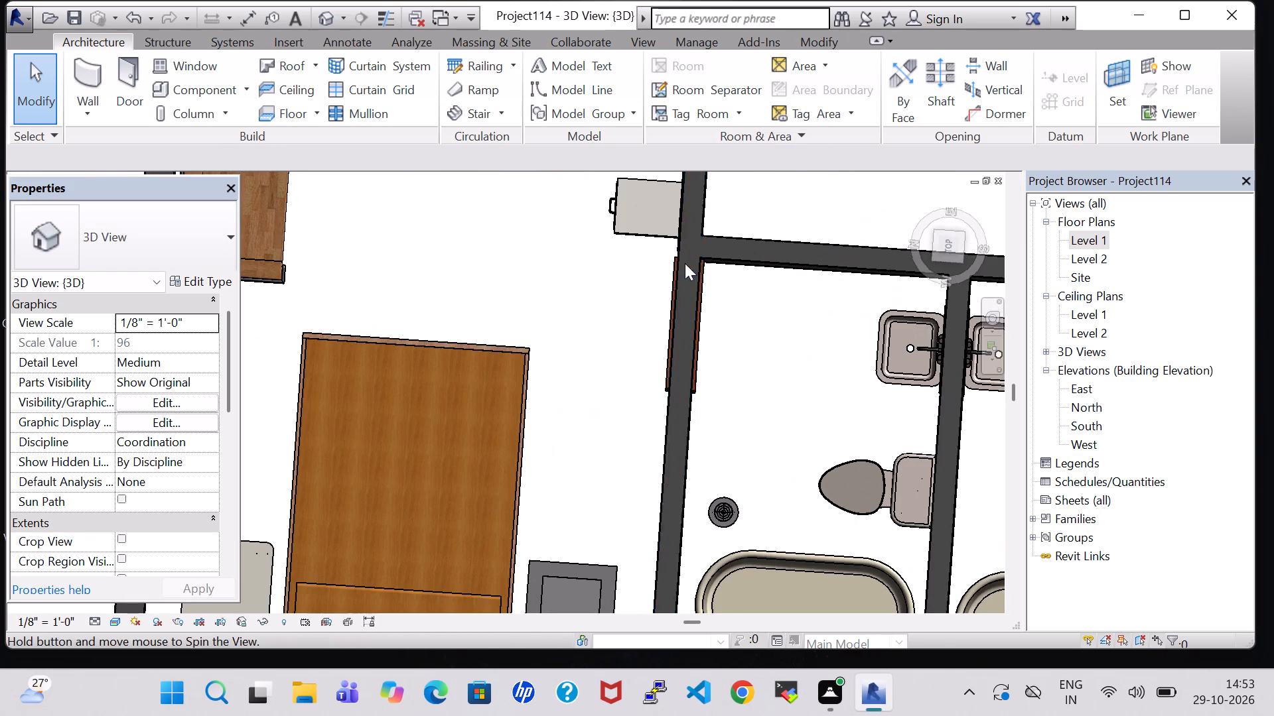
middle_click_drag(740, 365, 671, 219)
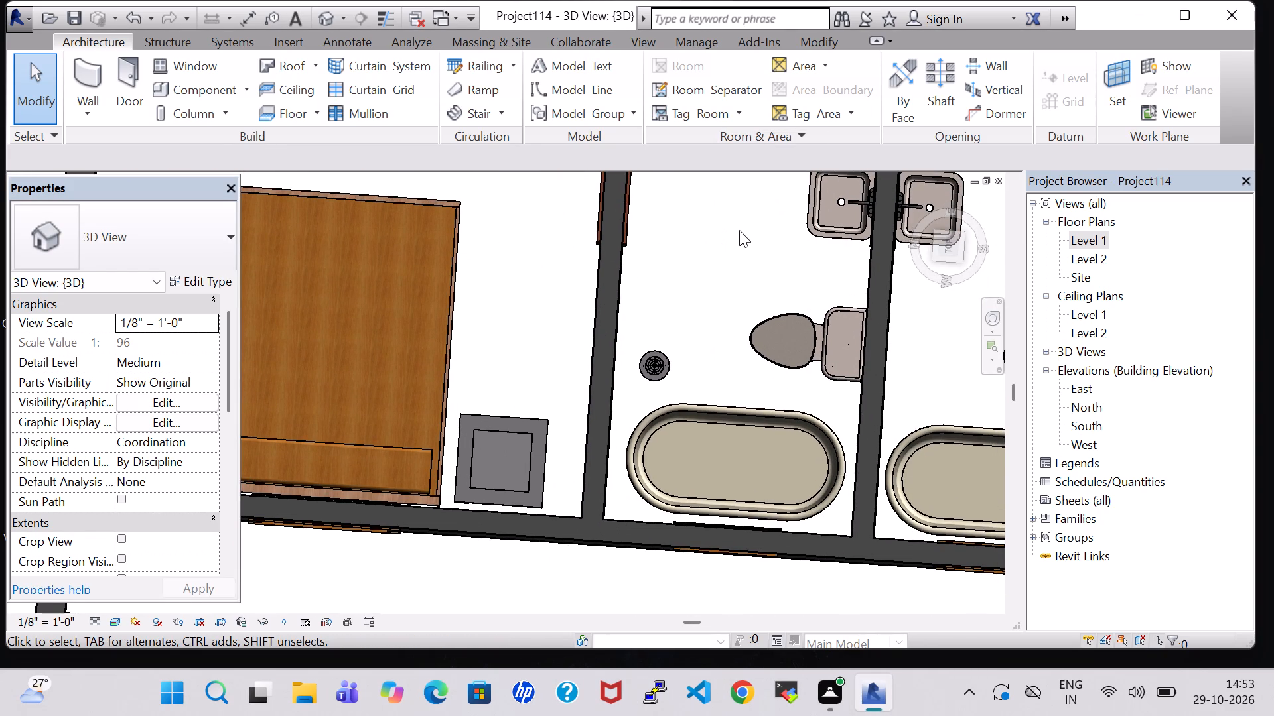
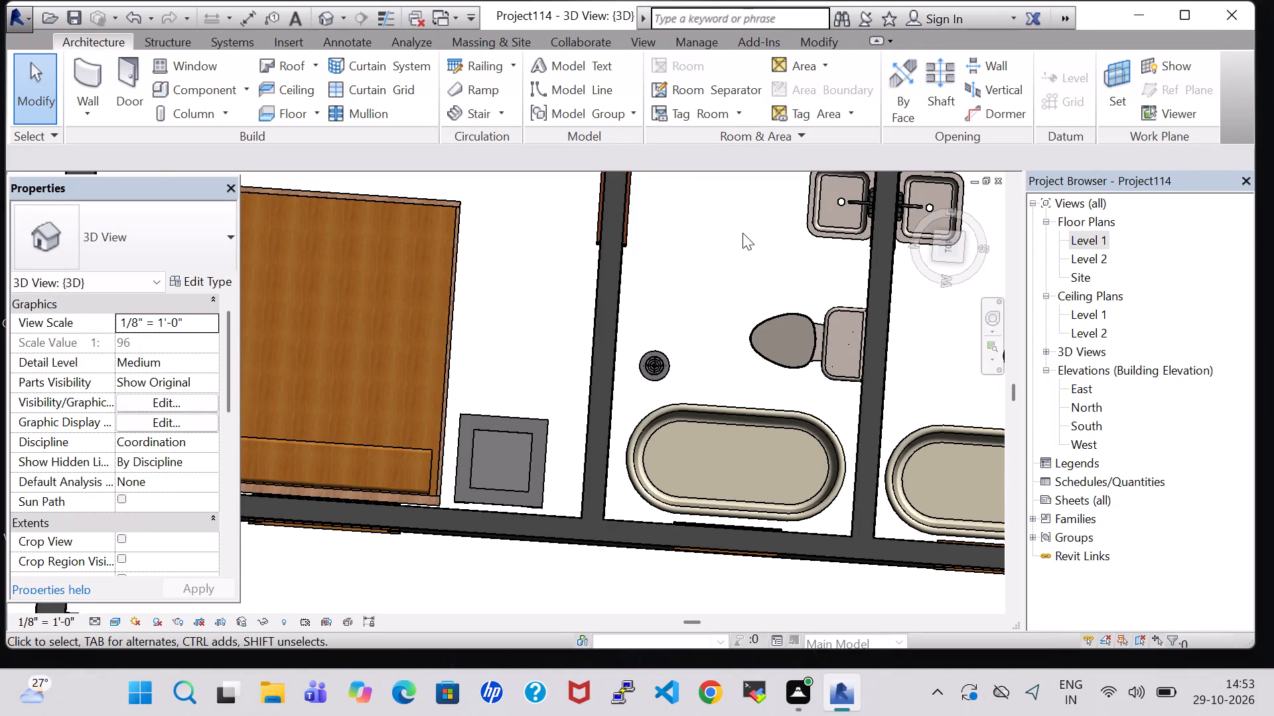
Place a matching round floor drain on the Level 1 work plane in the second bathroom, between the dividing wall and toilet, above the bathtub.
scroll(743, 233, "up", 3)
middle_click_drag(743, 233, 648, 324)
scroll(657, 325, "down", 4)
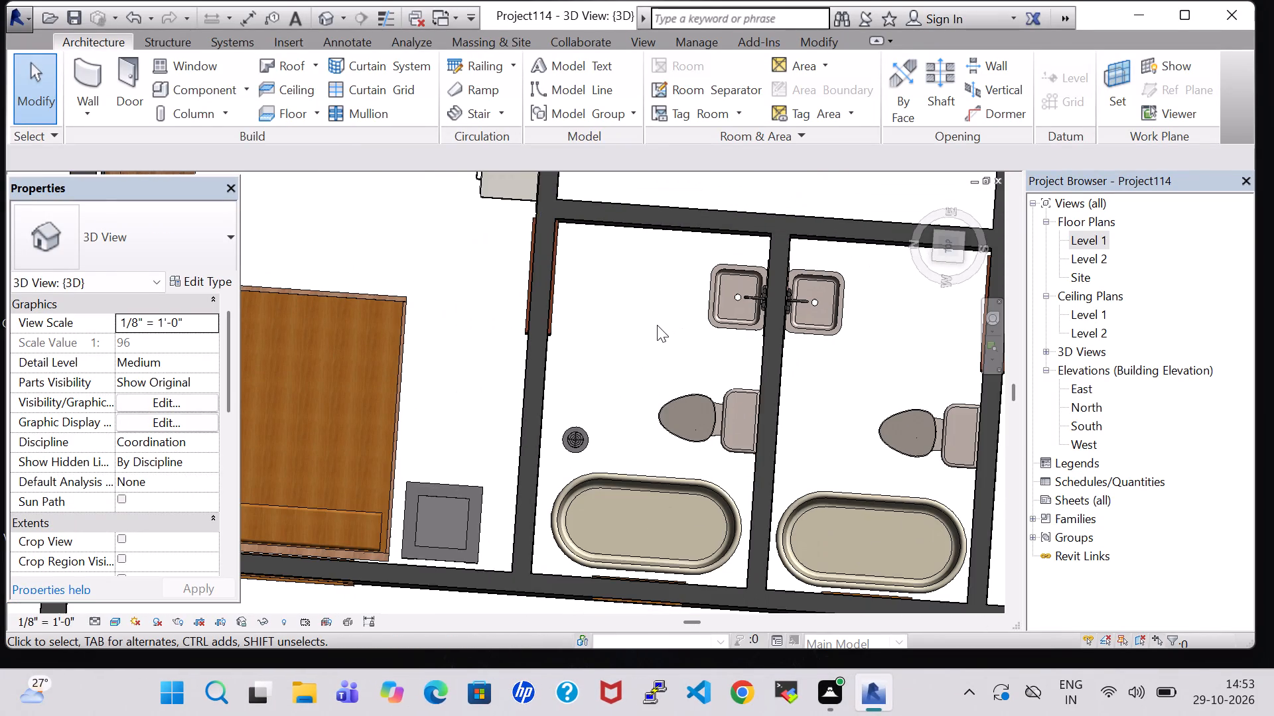
left_click(581, 434)
right_click(581, 434)
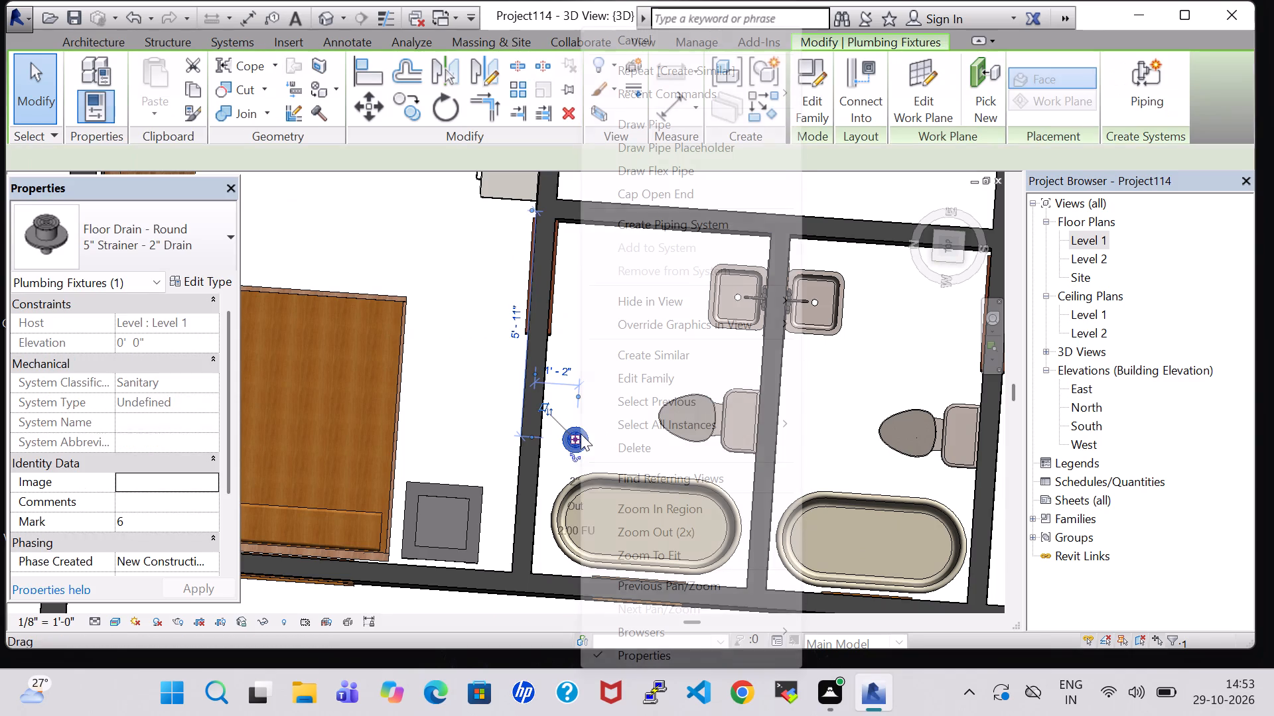
left_click(664, 353)
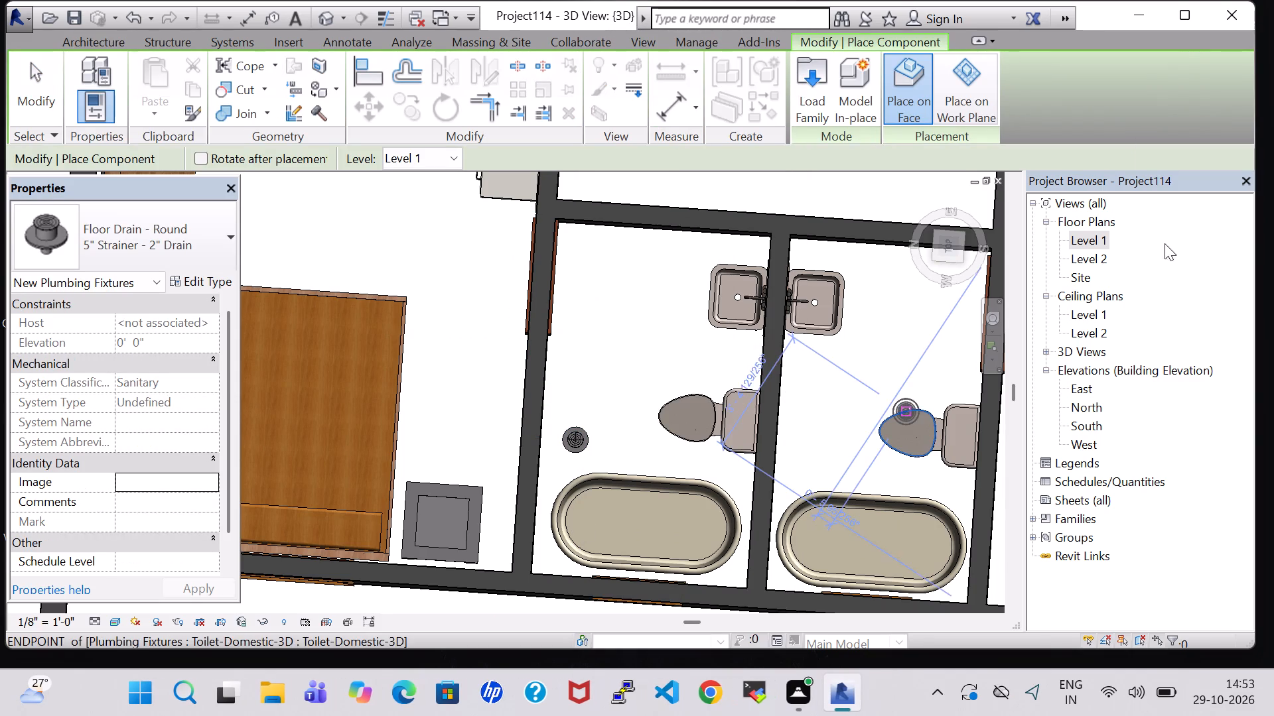
left_click(959, 111)
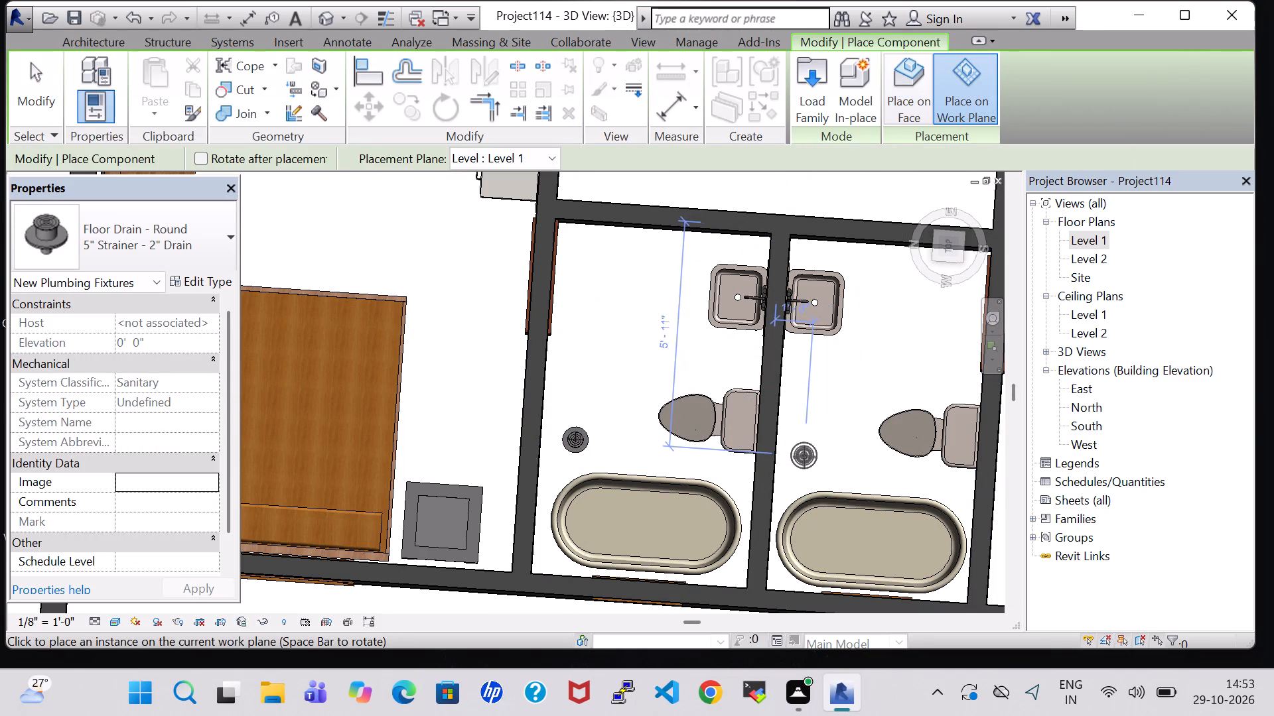
left_click(802, 465)
key("Escape")
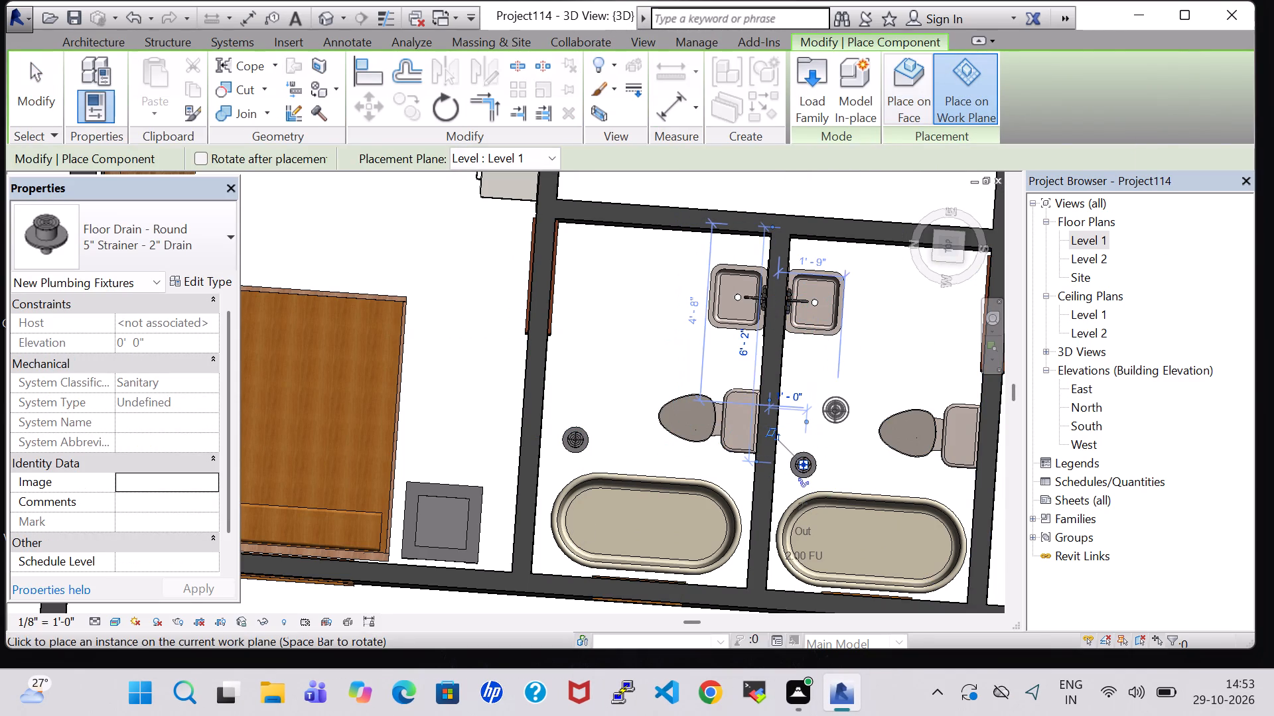
key("Escape")
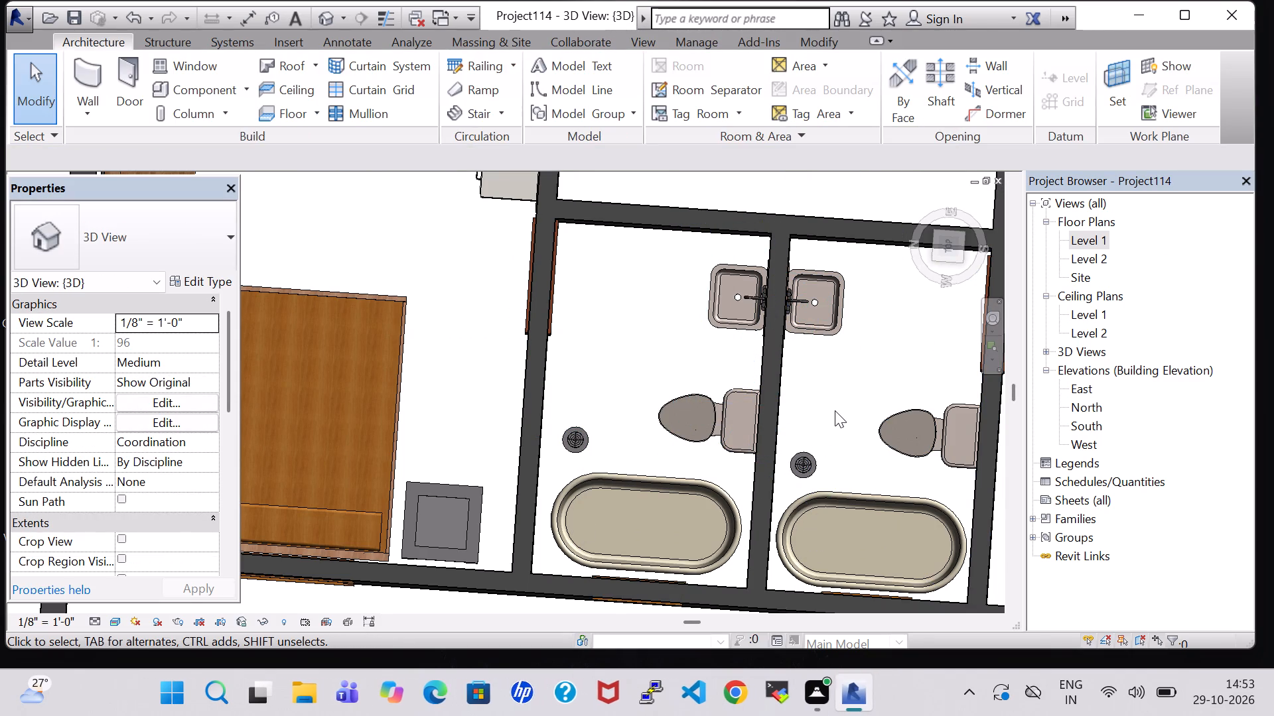
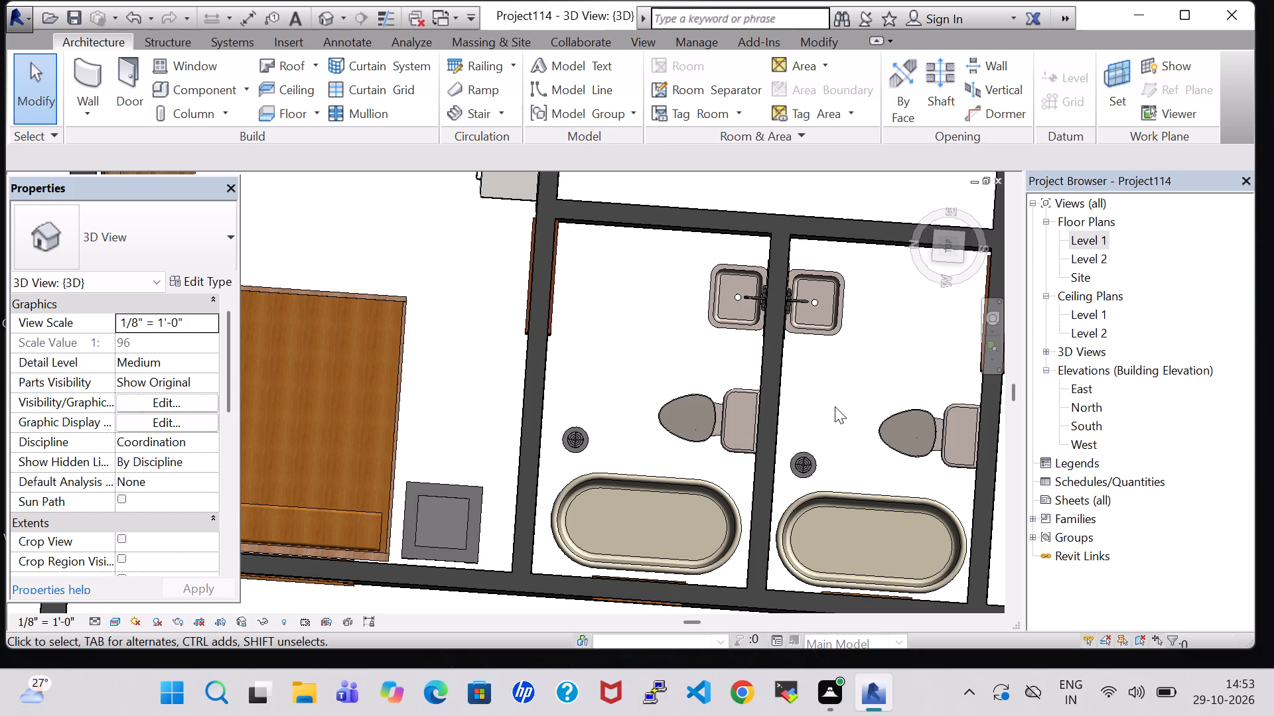
Inspect the furnished bathrooms, the bedroom and the adjacent empty room in the 3D view from several angles.
middle_click_drag(839, 403, 829, 400, "shift")
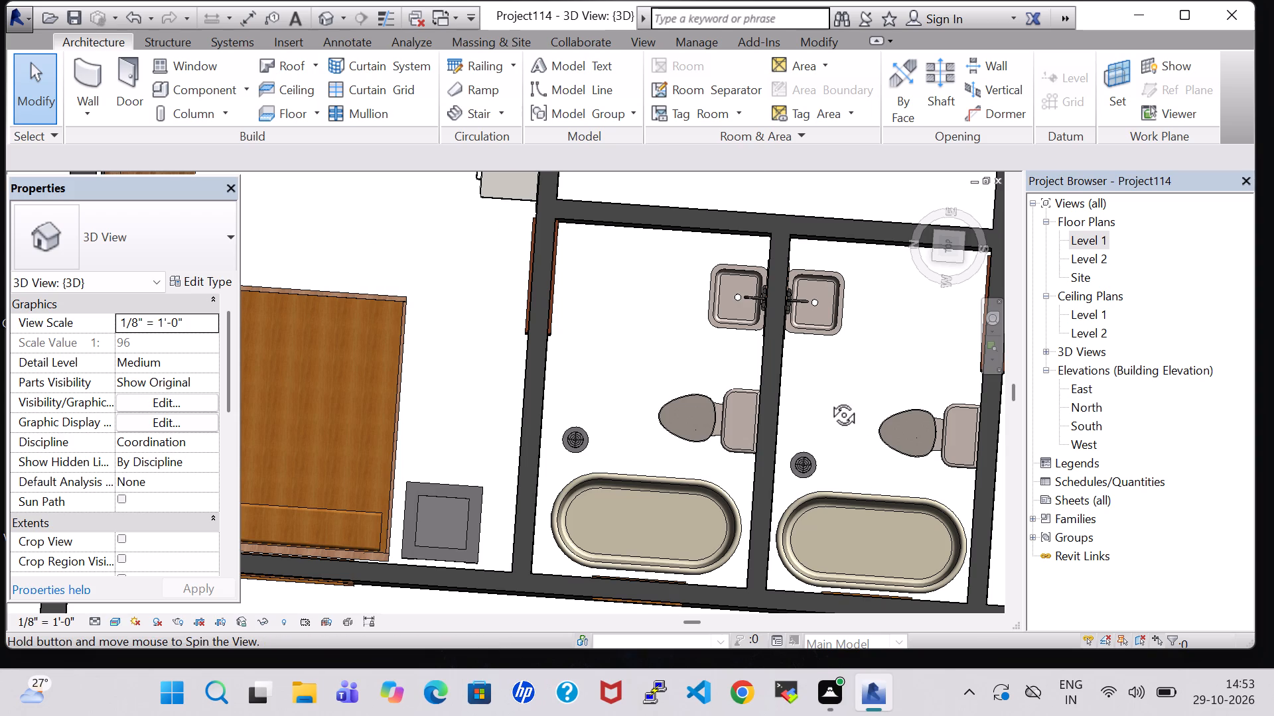
middle_click_drag(829, 400, 719, 254, "shift")
middle_click_drag(697, 212, 925, 471)
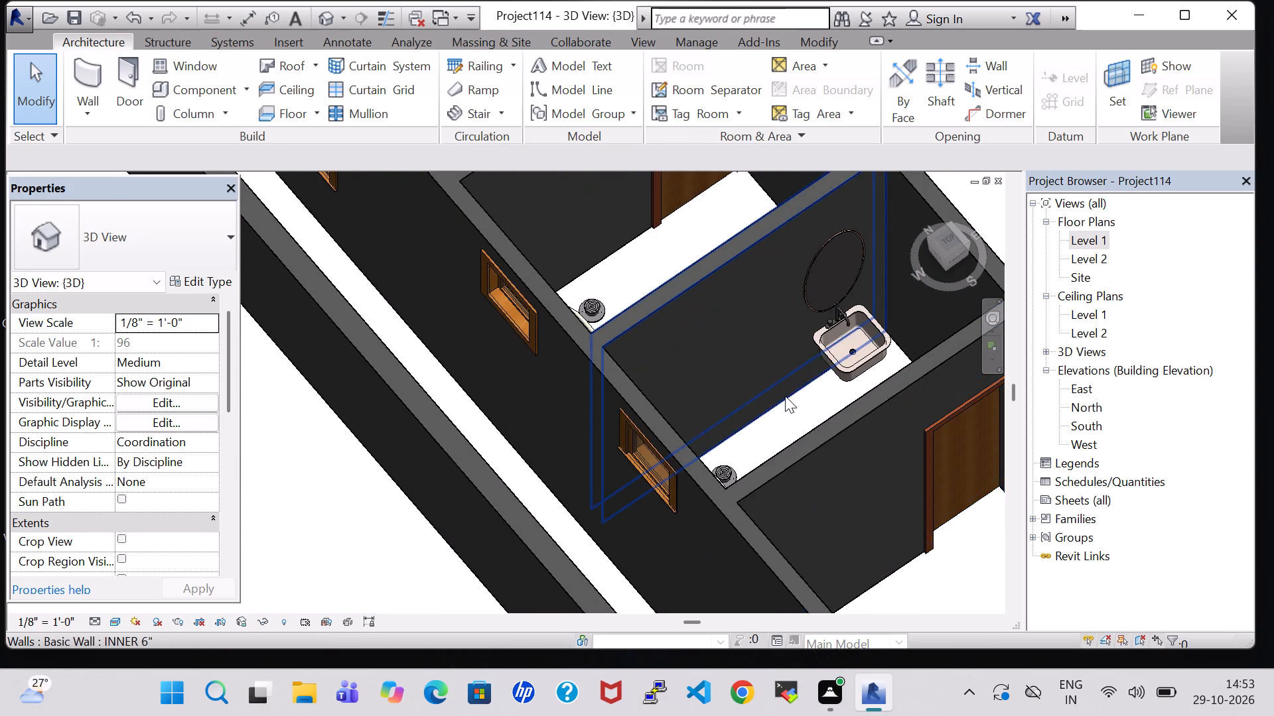
middle_click_drag(785, 396, 765, 355, "shift")
middle_click_drag(764, 258, 906, 431)
middle_click_drag(758, 283, 882, 440, "shift")
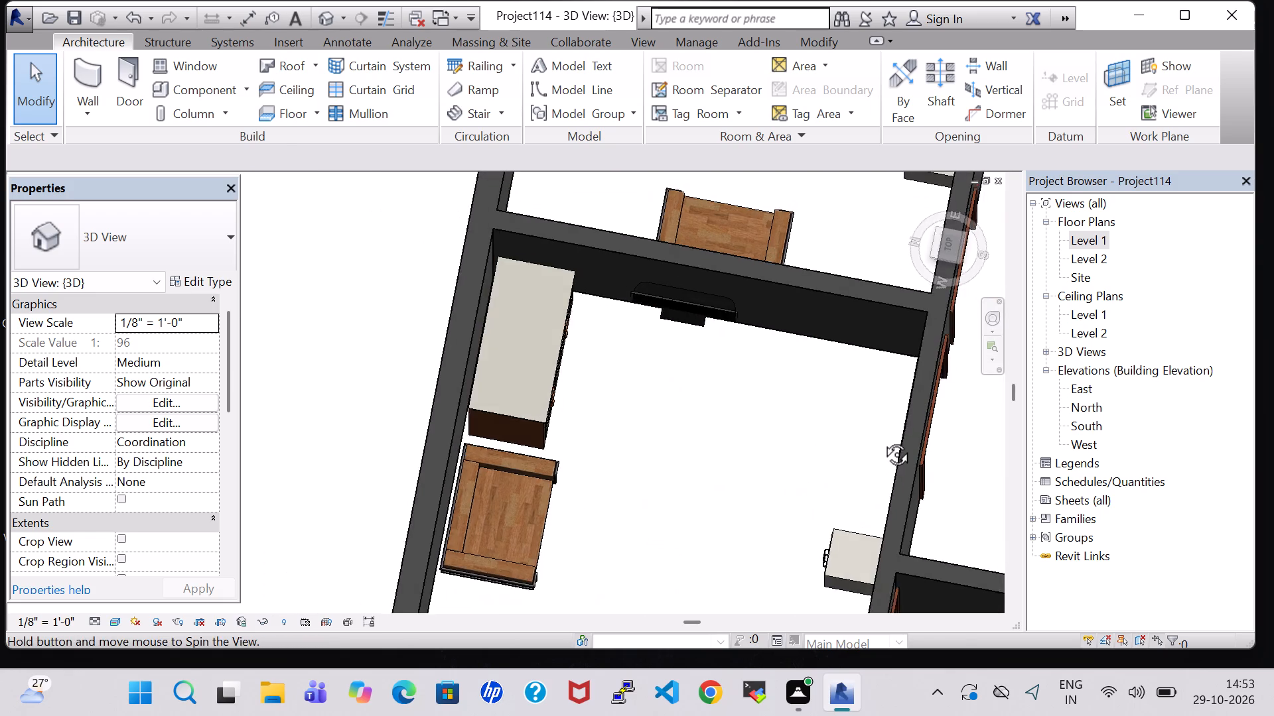
middle_click_drag(882, 440, 882, 441, "shift")
middle_click_drag(920, 490, 593, 249)
middle_click(652, 475)
scroll(652, 475, "up", 1)
middle_click_drag(652, 475, 686, 481)
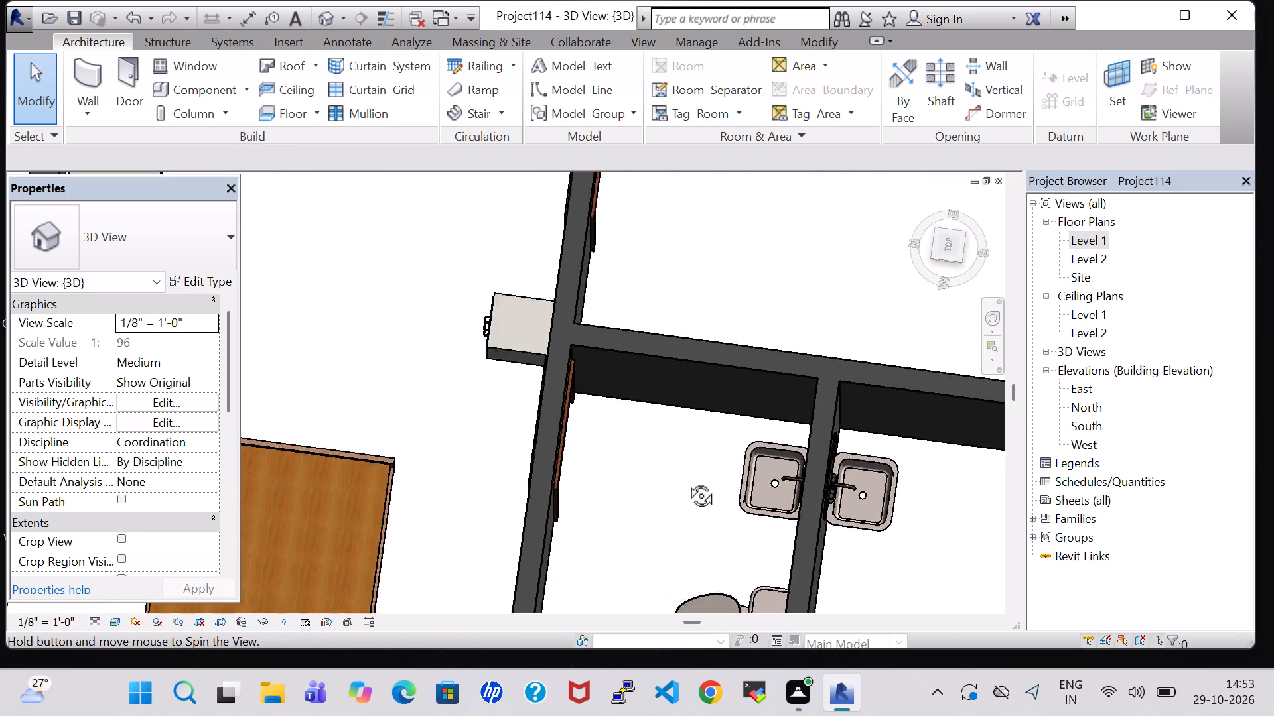
middle_click_drag(686, 481, 727, 485)
middle_click_drag(792, 526, 712, 223)
scroll(952, 467, "up", 1)
middle_click_drag(867, 404, 896, 345)
middle_click_drag(896, 342, 512, 386)
middle_click_drag(854, 343, 760, 346)
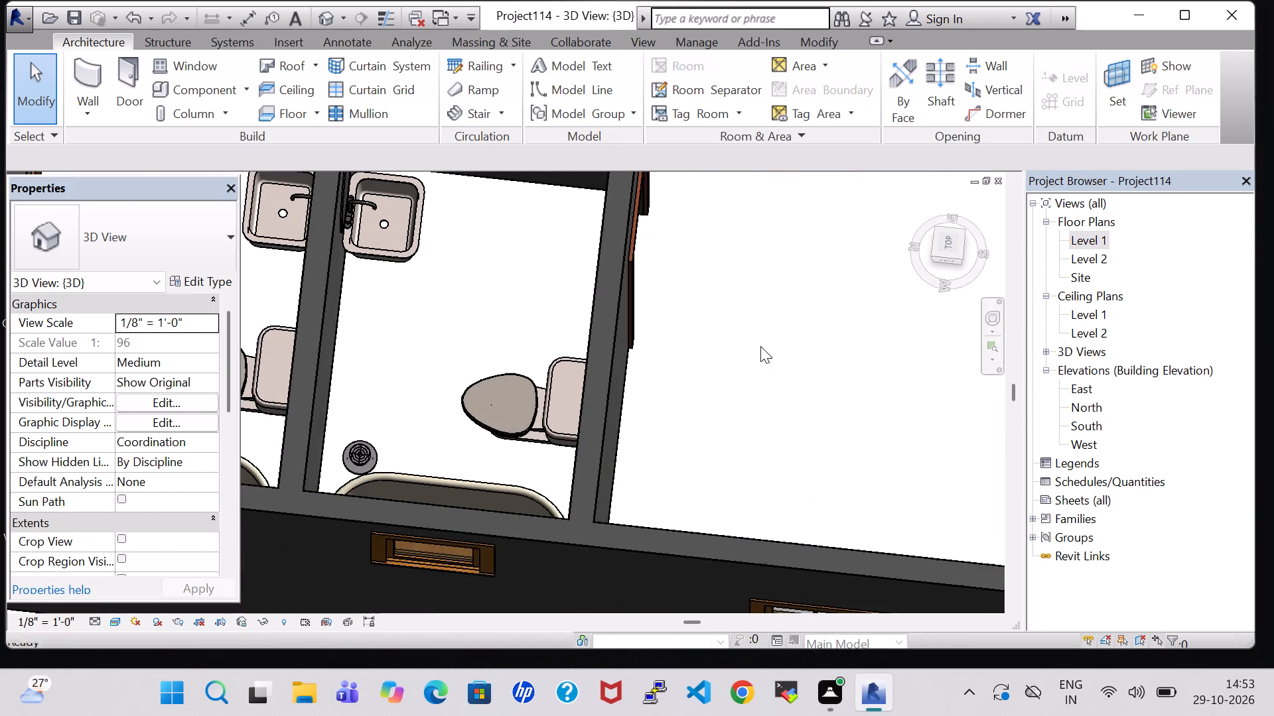
middle_click_drag(527, 270, 620, 338)
middle_click_drag(620, 339, 561, 325)
scroll(573, 333, "up", 1, "shift")
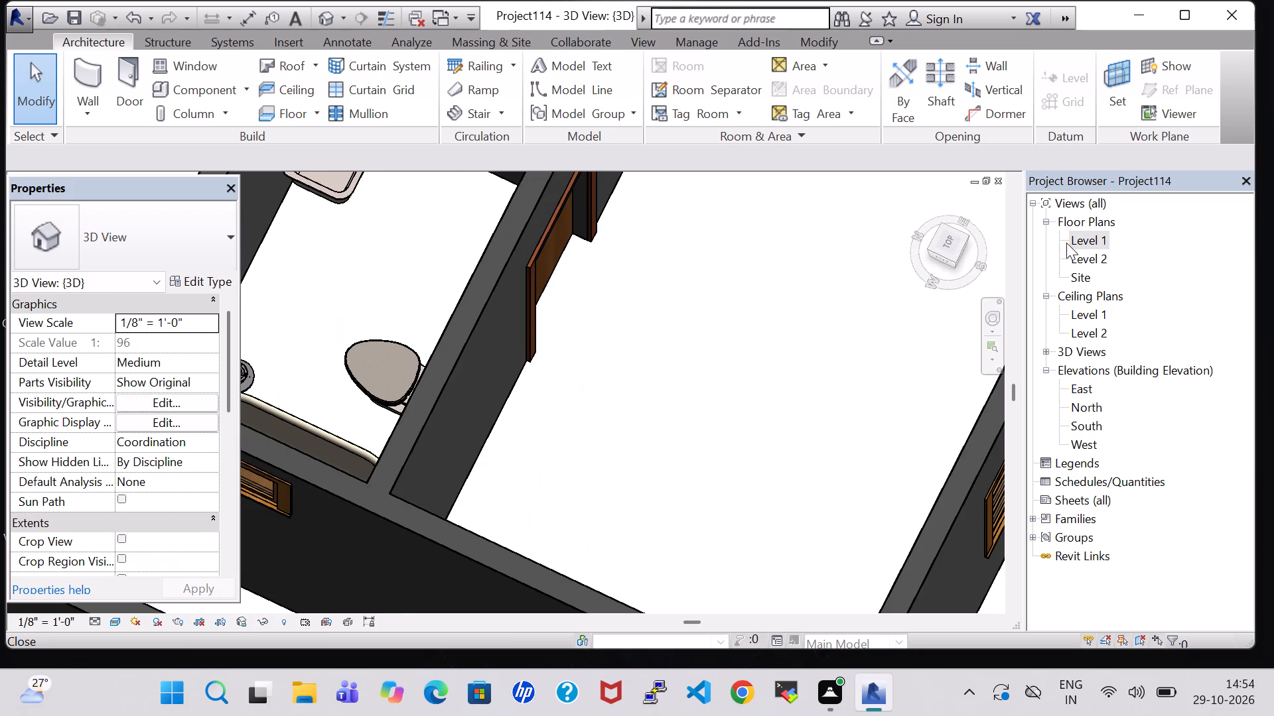
On the Level 1 floor plan, create another Bed-Shaker Queen 62" x 83" like the first bedroom's and rotate it for the empty room below the bathrooms.
double_click(1085, 237)
scroll(764, 328, "down", 3)
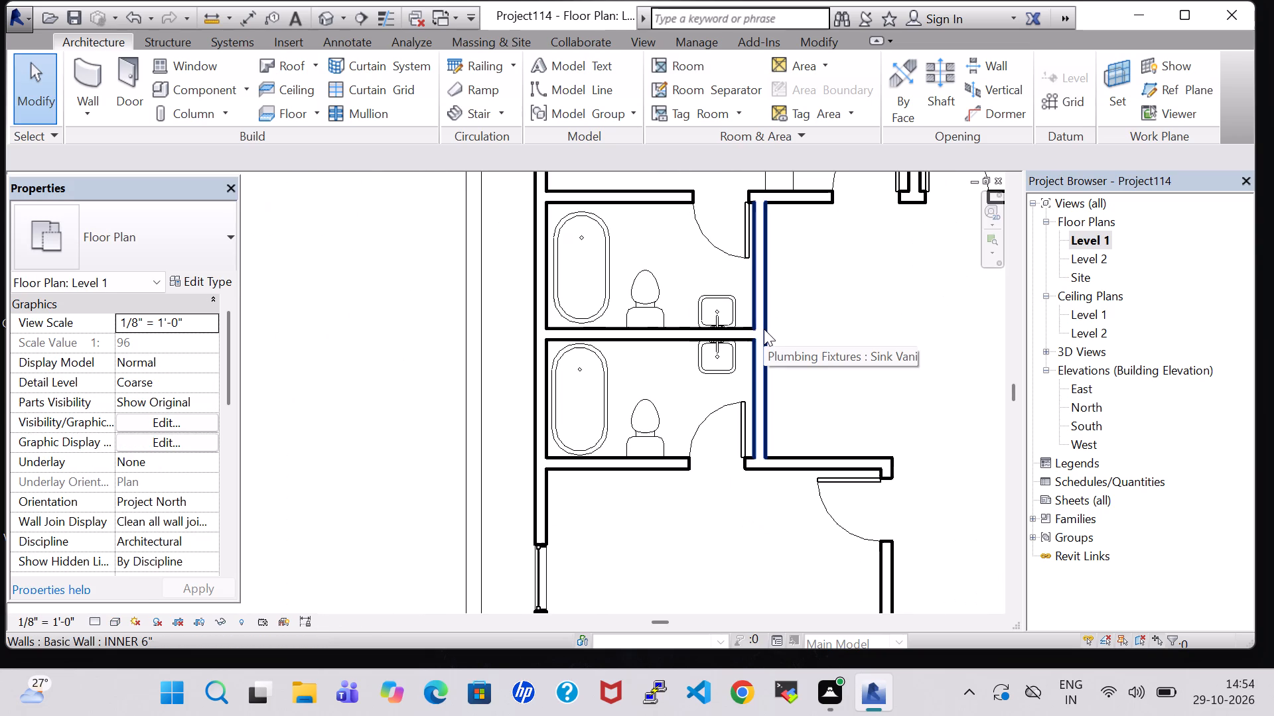
scroll(764, 329, "down", 1)
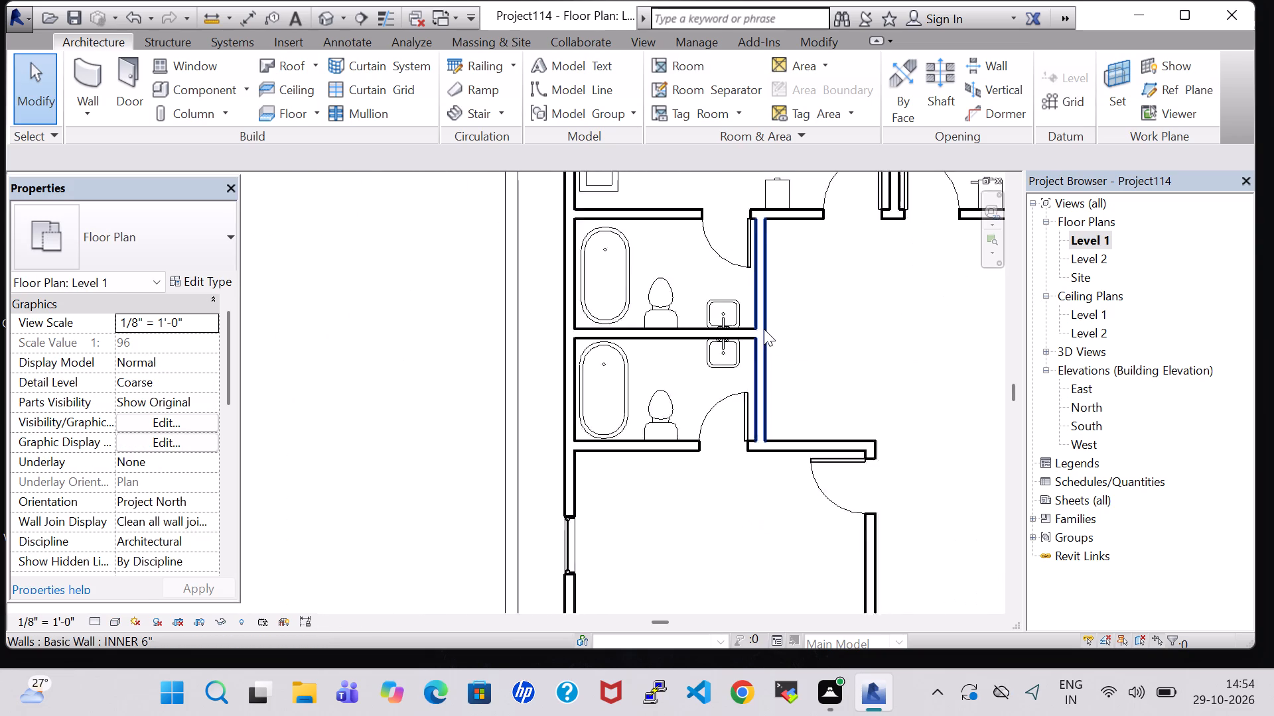
scroll(764, 329, "down", 4)
middle_click_drag(783, 330, 786, 293)
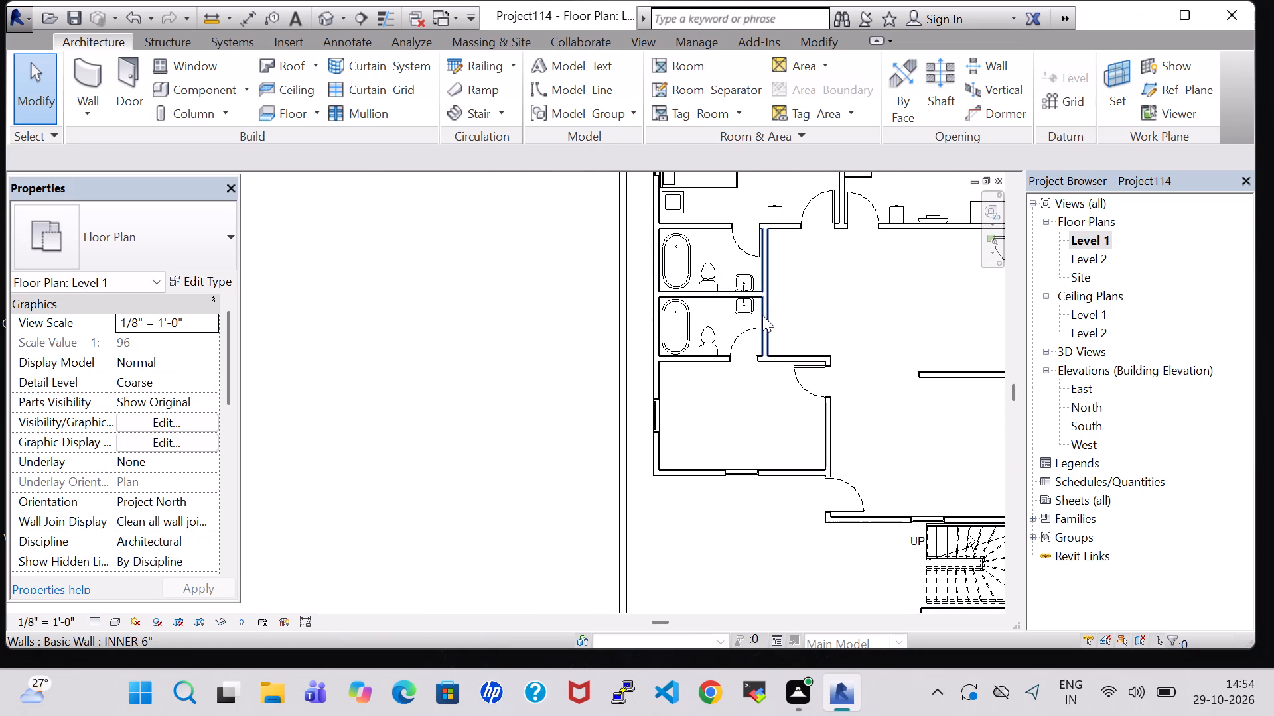
scroll(841, 351, "down", 4)
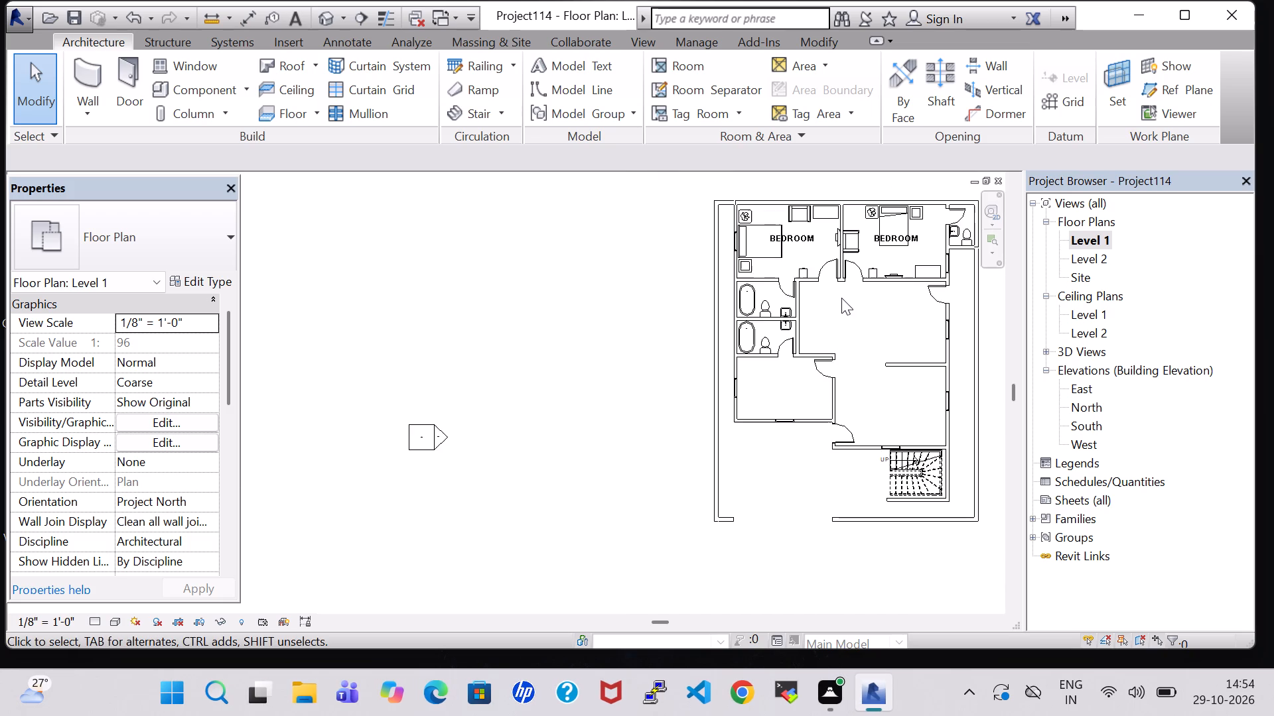
middle_click_drag(841, 298, 830, 413)
scroll(830, 413, "up", 2)
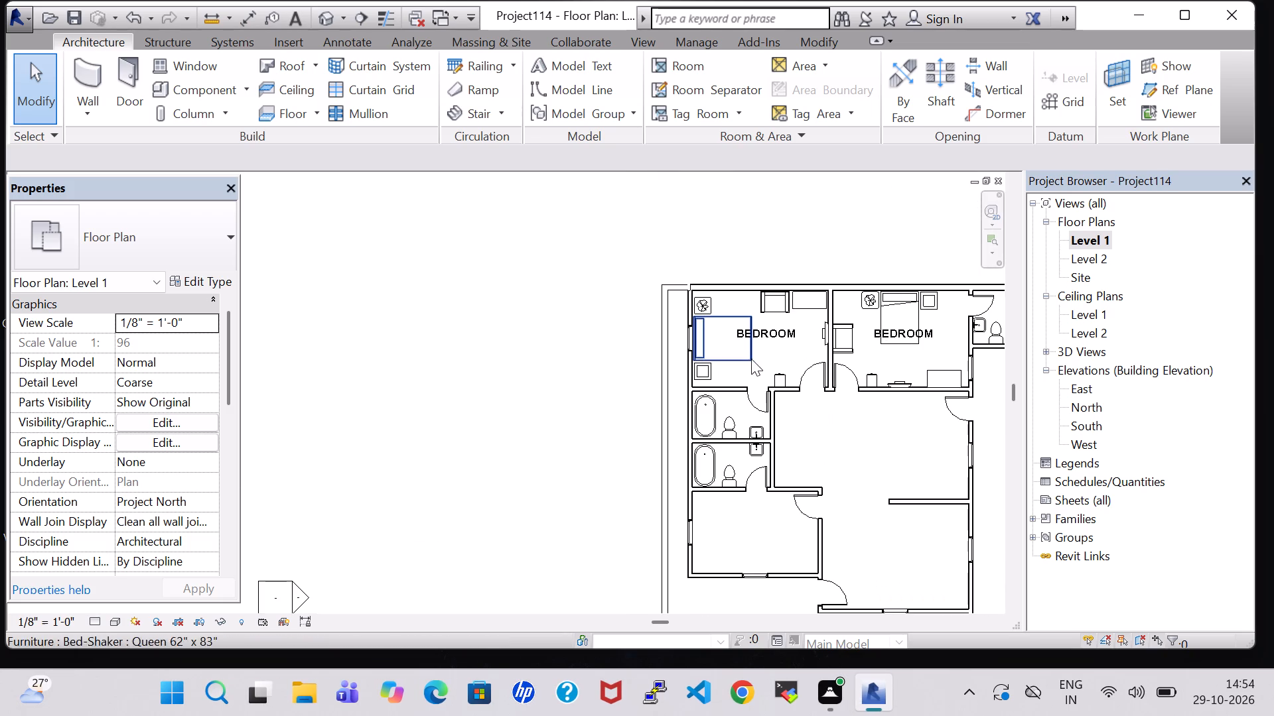
left_click(726, 316)
right_click(726, 316)
left_click(861, 358)
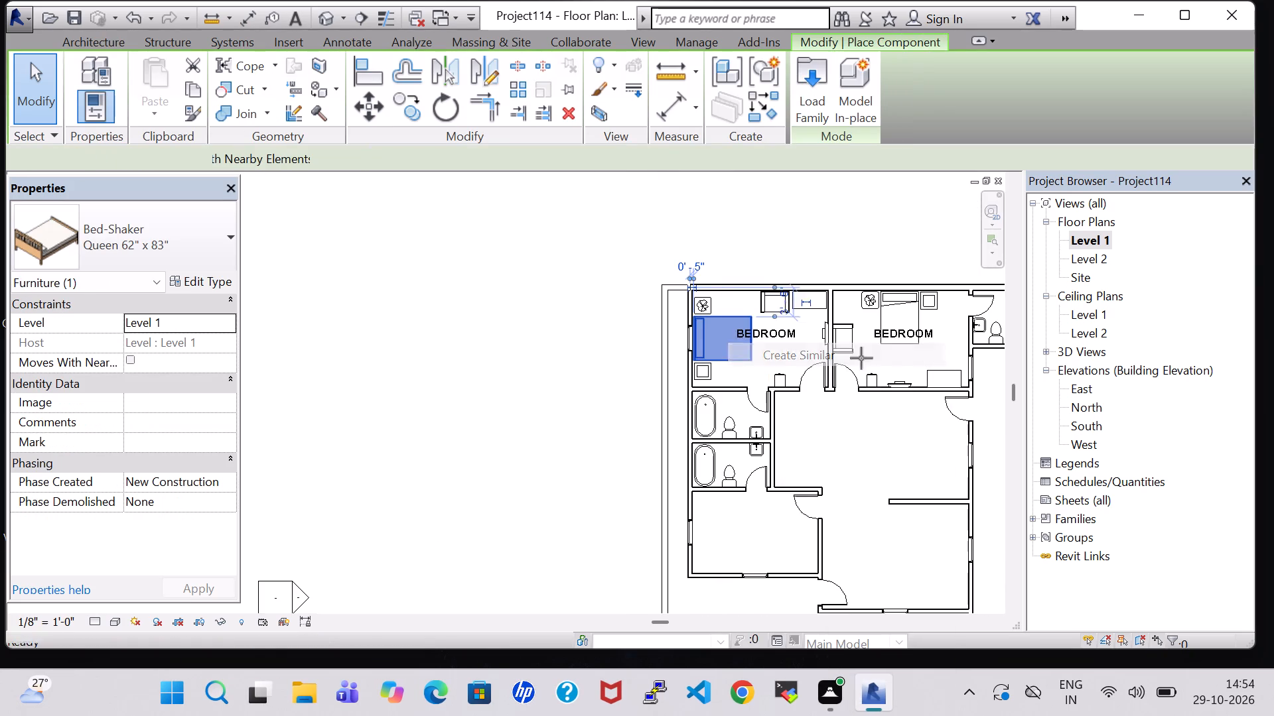
scroll(743, 512, "up", 2)
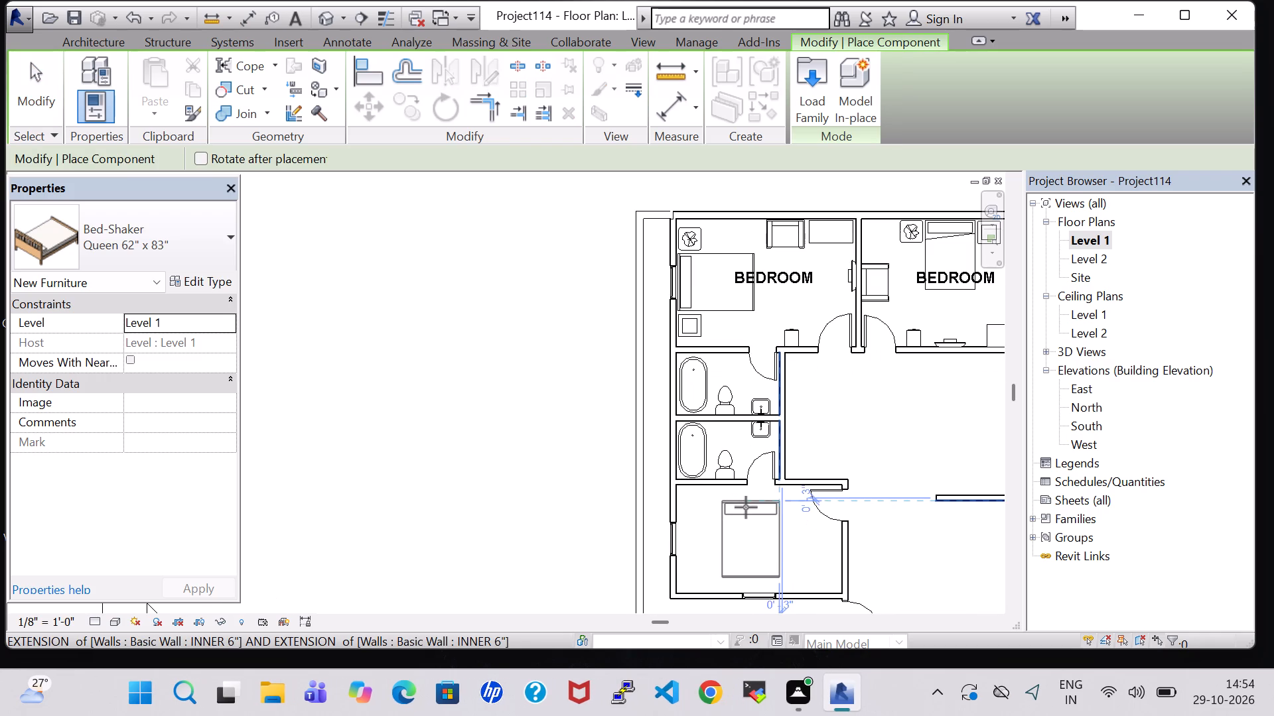
key("space")
key("space")
key("space")
key("space")
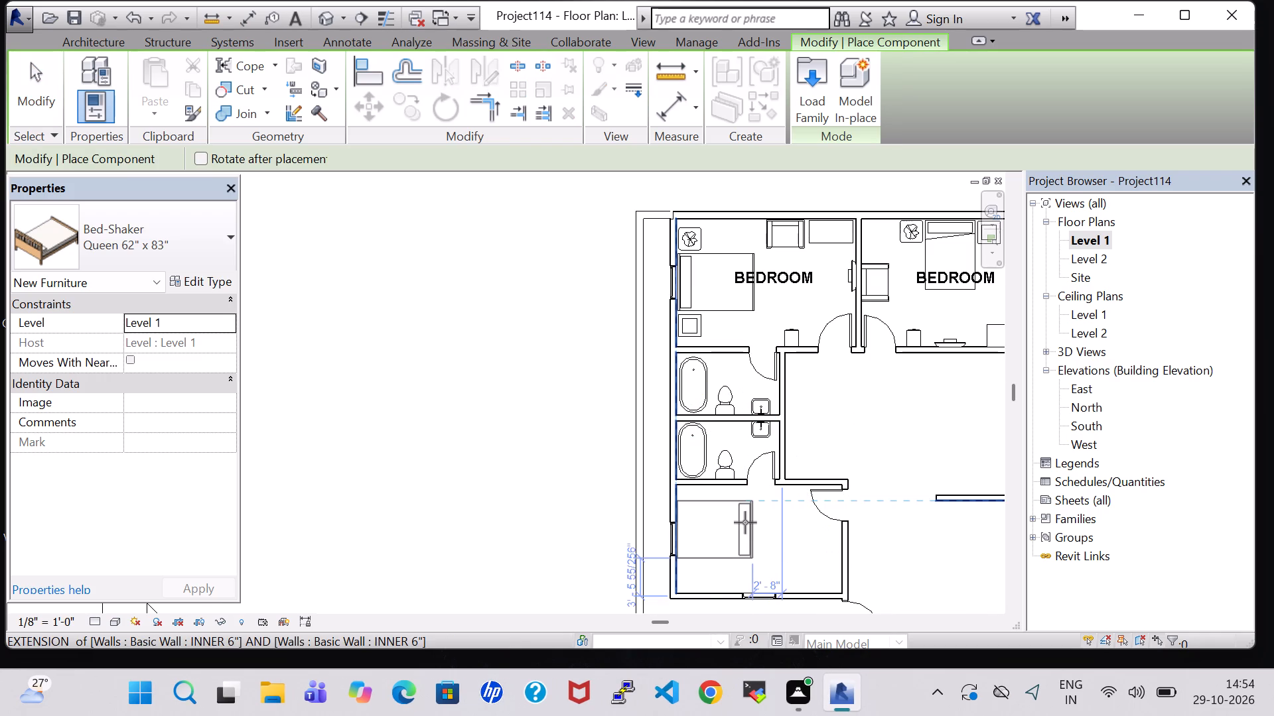
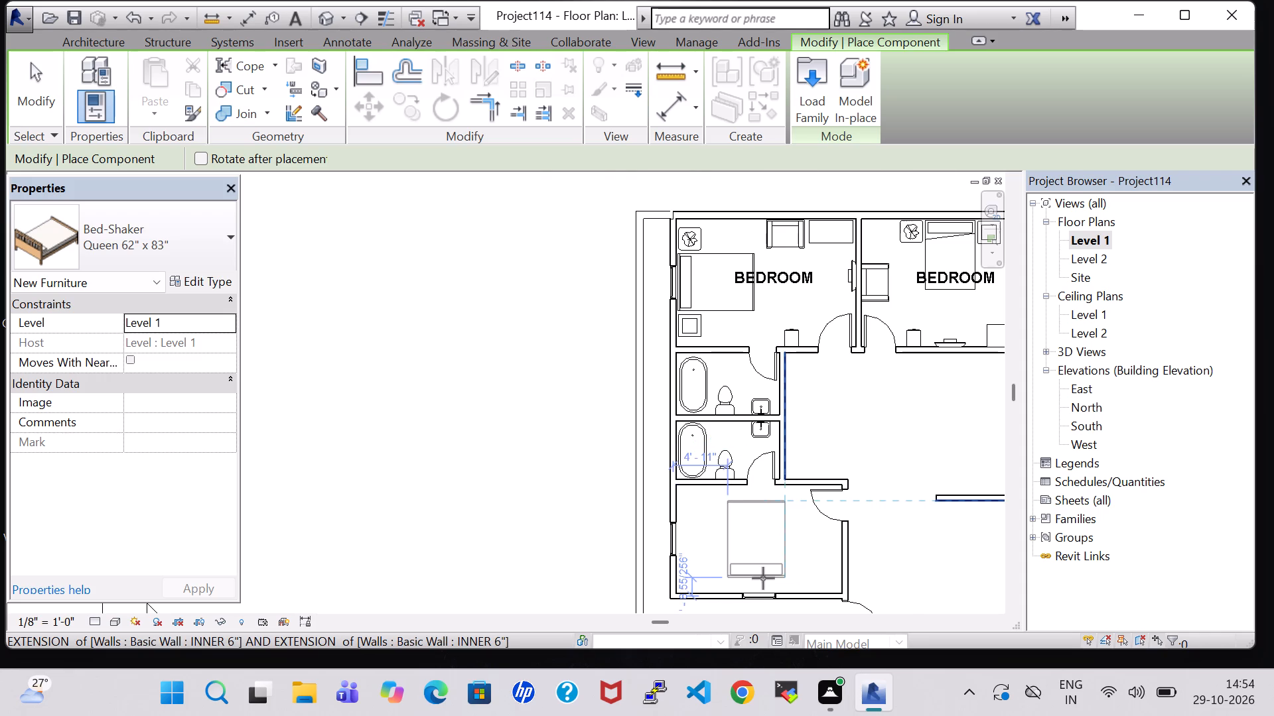
Position the rotated Bed-Shaker Queen 62" x 83" in the empty room below the bathrooms, with its headboard at the lower wall's window.
scroll(763, 578, "up", 7)
middle_click_drag(763, 578, 757, 475)
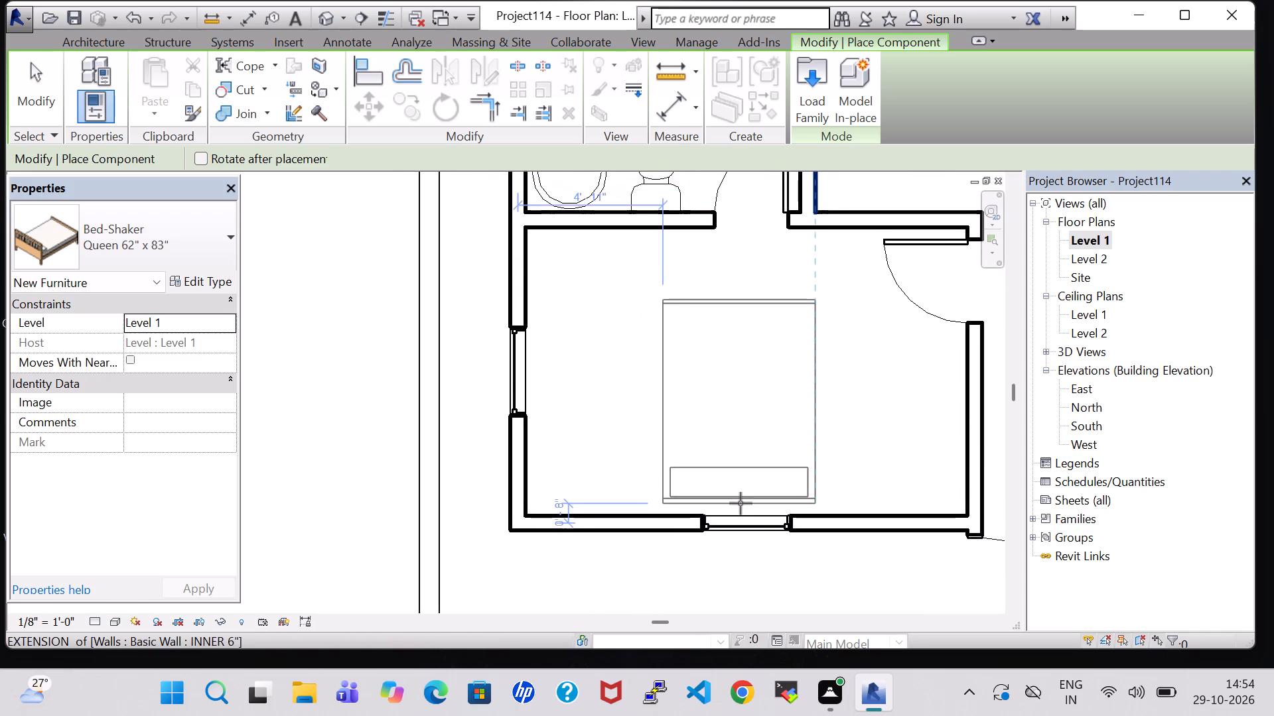
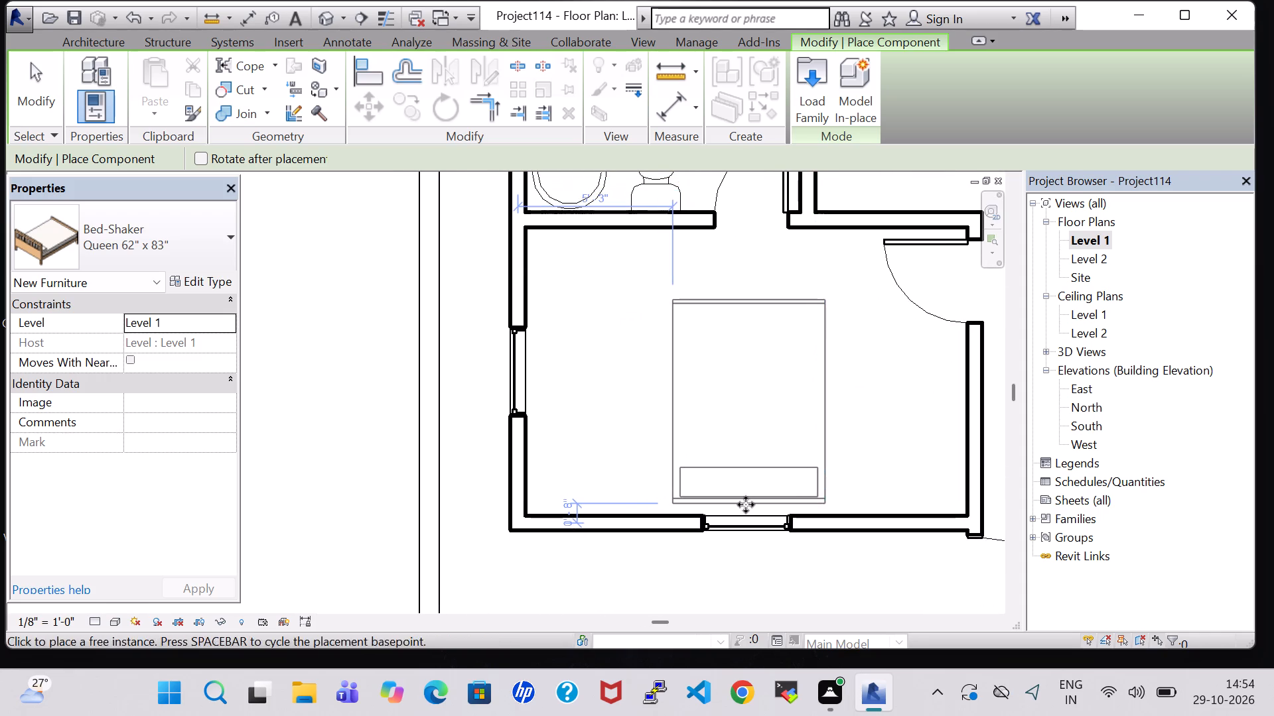
Place a Table-Coffee 24" x 24" x 24", matching the upper-left bedroom's, beside the new queen bed's headboard on the side nearest the room's door.
key("Escape")
key("Escape")
left_click(746, 473)
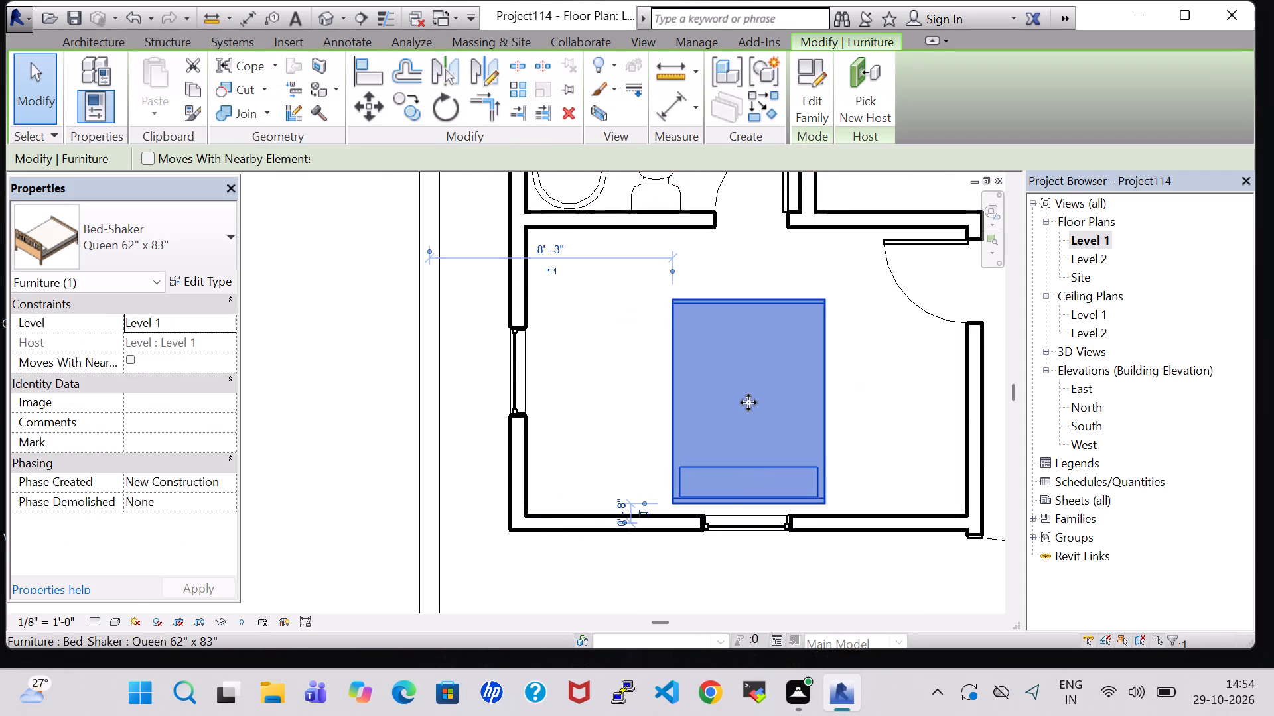
scroll(744, 386, "down", 4)
left_click(817, 364)
scroll(817, 364, "down", 5)
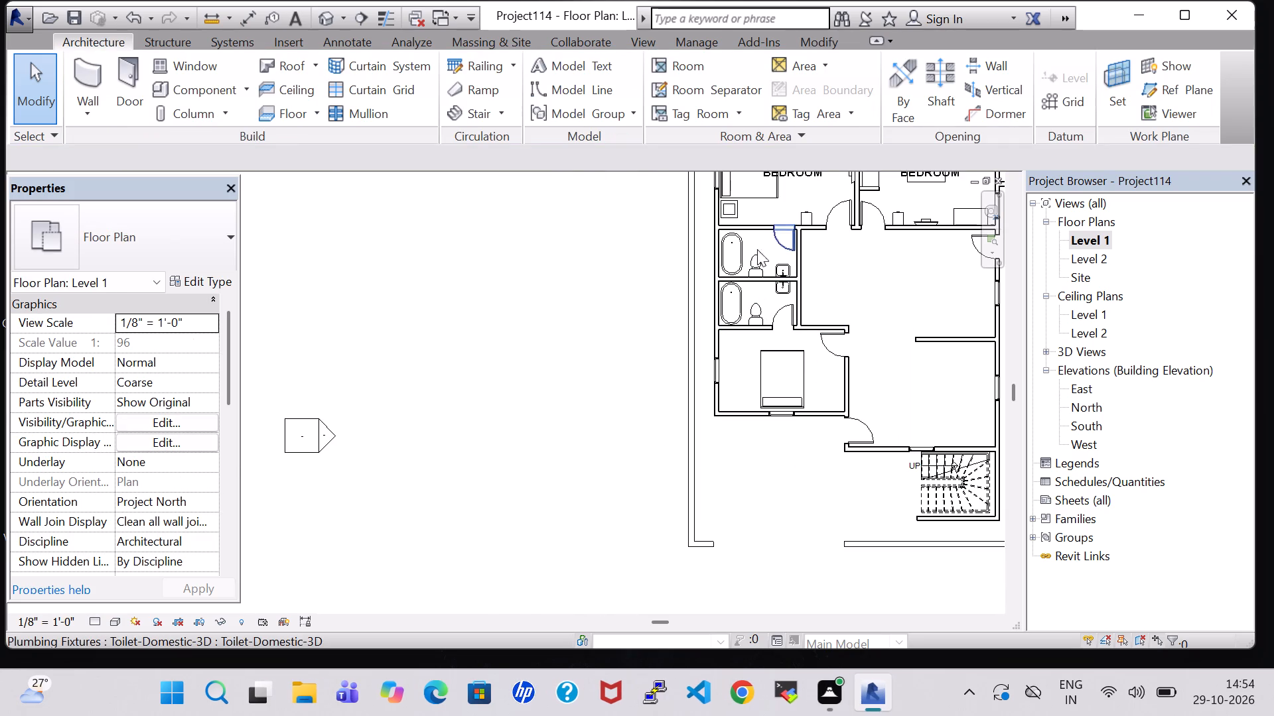
left_click(727, 213)
left_click(738, 209)
right_click(738, 209)
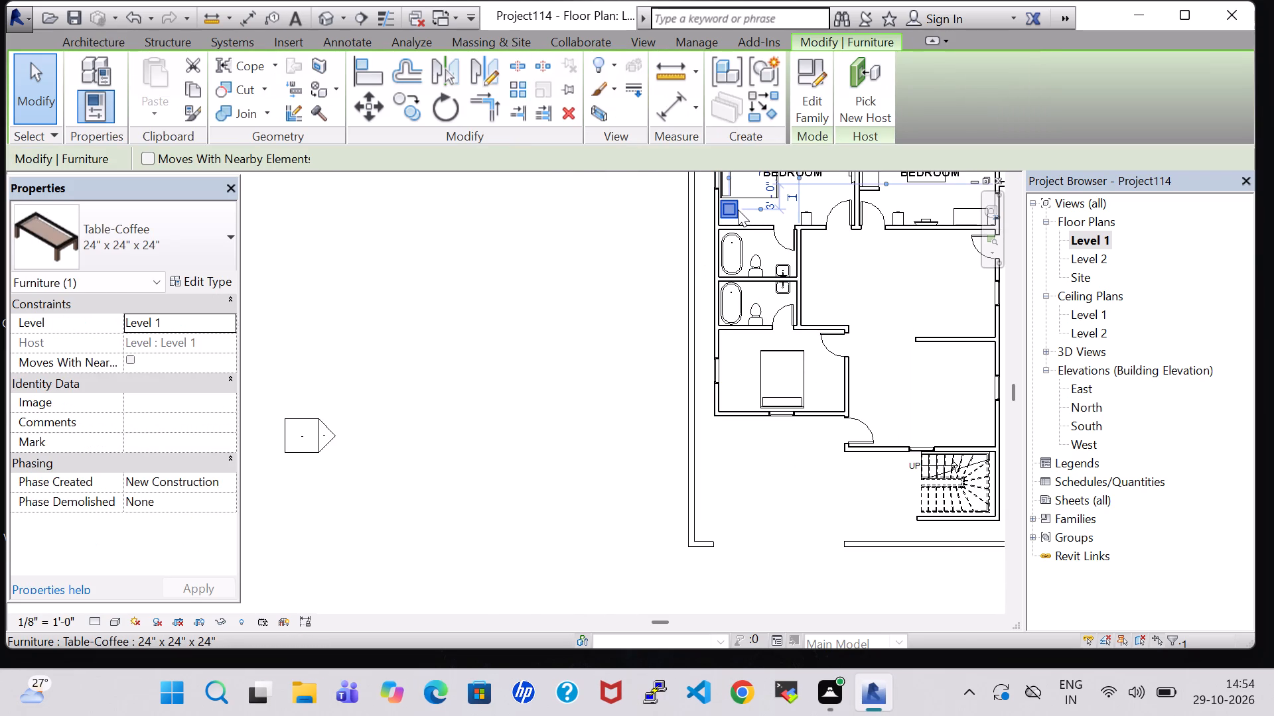
left_click(817, 349)
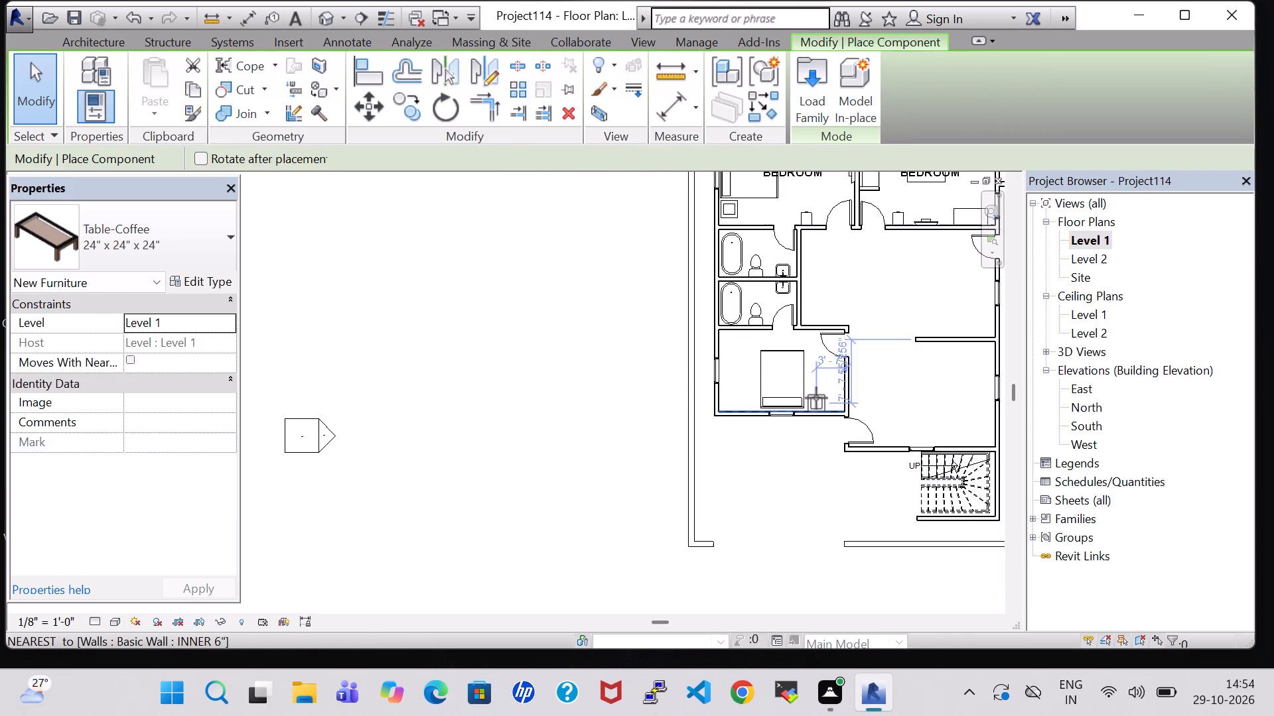
scroll(816, 398, "up", 8)
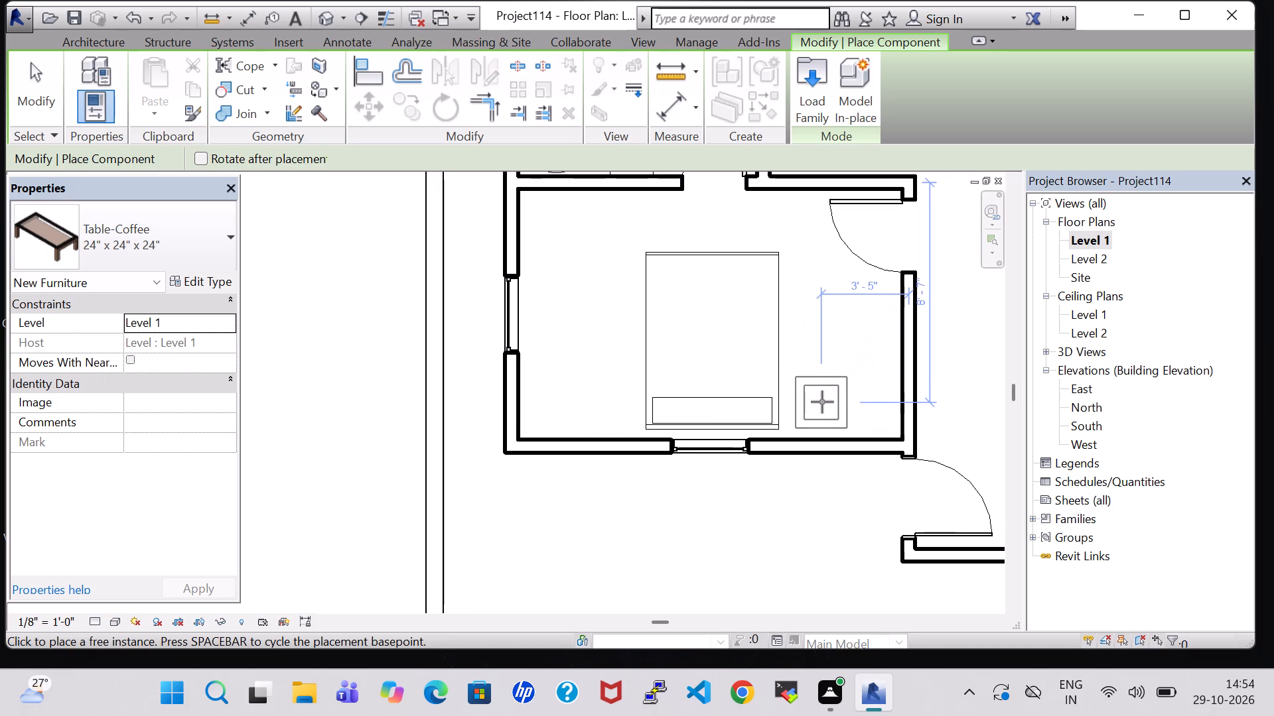
left_click(822, 402)
key("Escape")
key("Escape")
Place a Table-End 24" x 24", matching the one under the upper-left bedroom's plant, beside the new queen bed's headboard, opposite the coffee table.
scroll(778, 306, "down", 3)
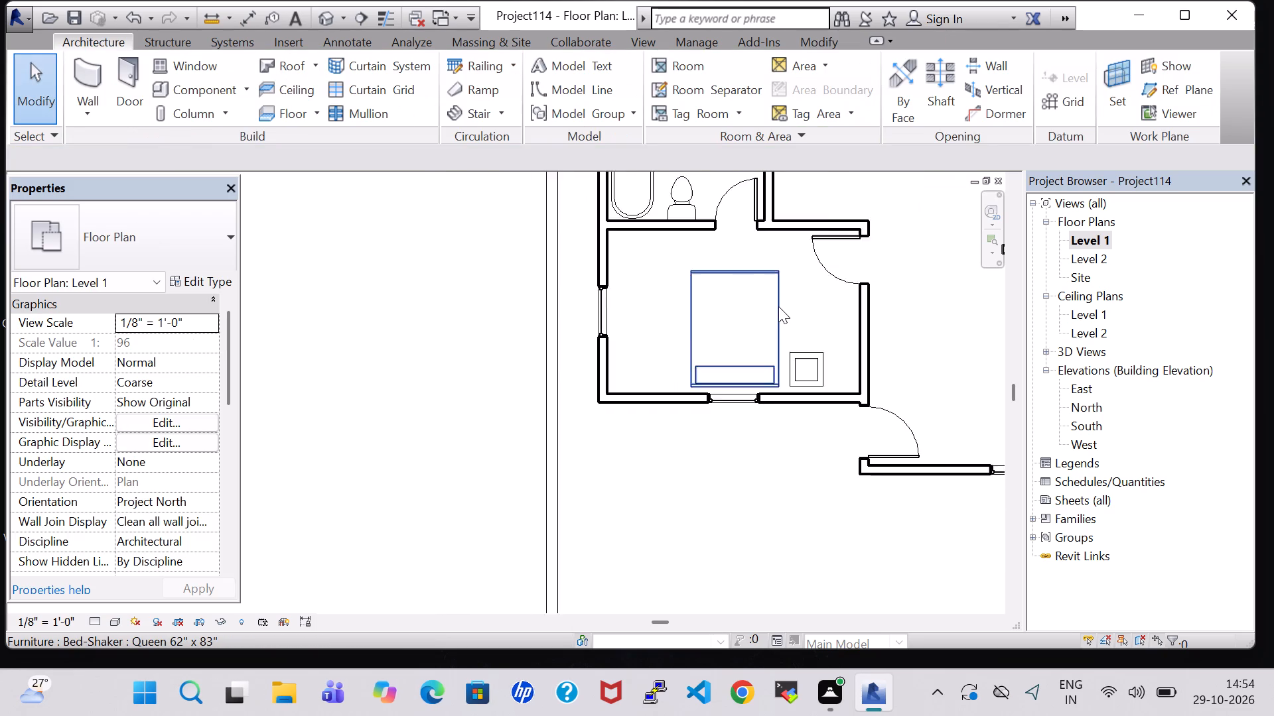
scroll(778, 306, "down", 2)
middle_click_drag(778, 306, 792, 487)
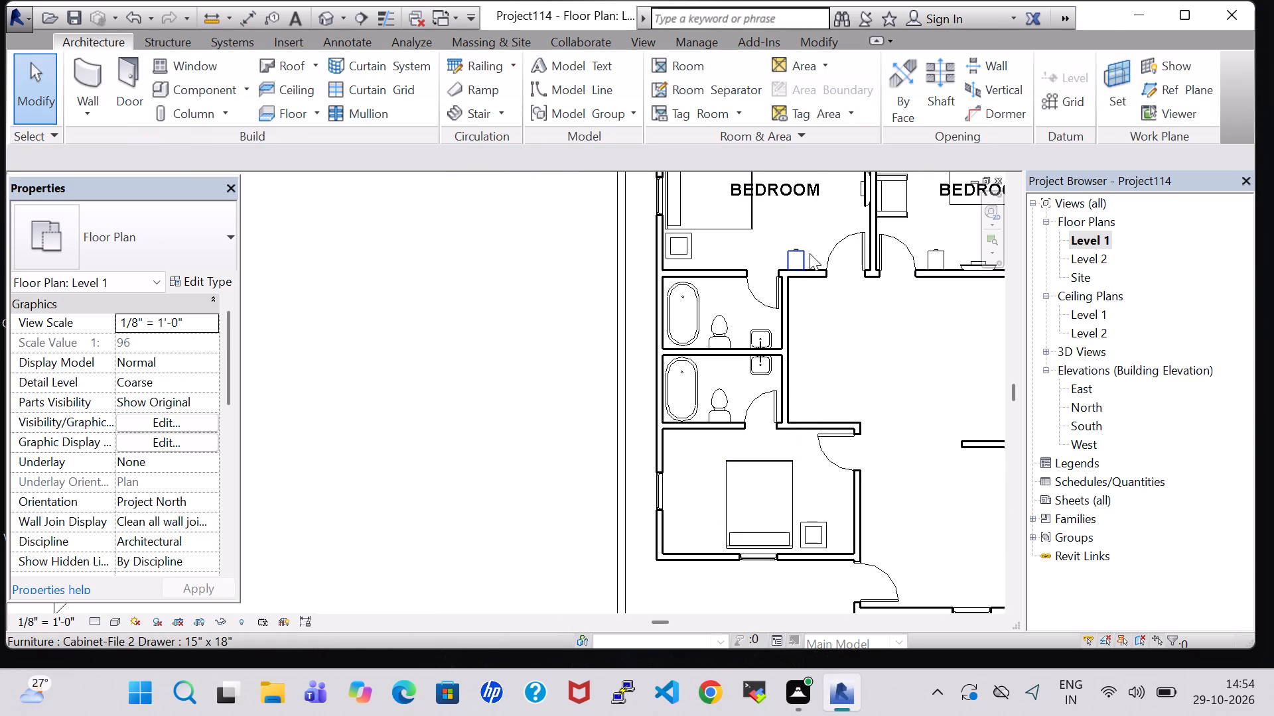
middle_click_drag(753, 243, 749, 363)
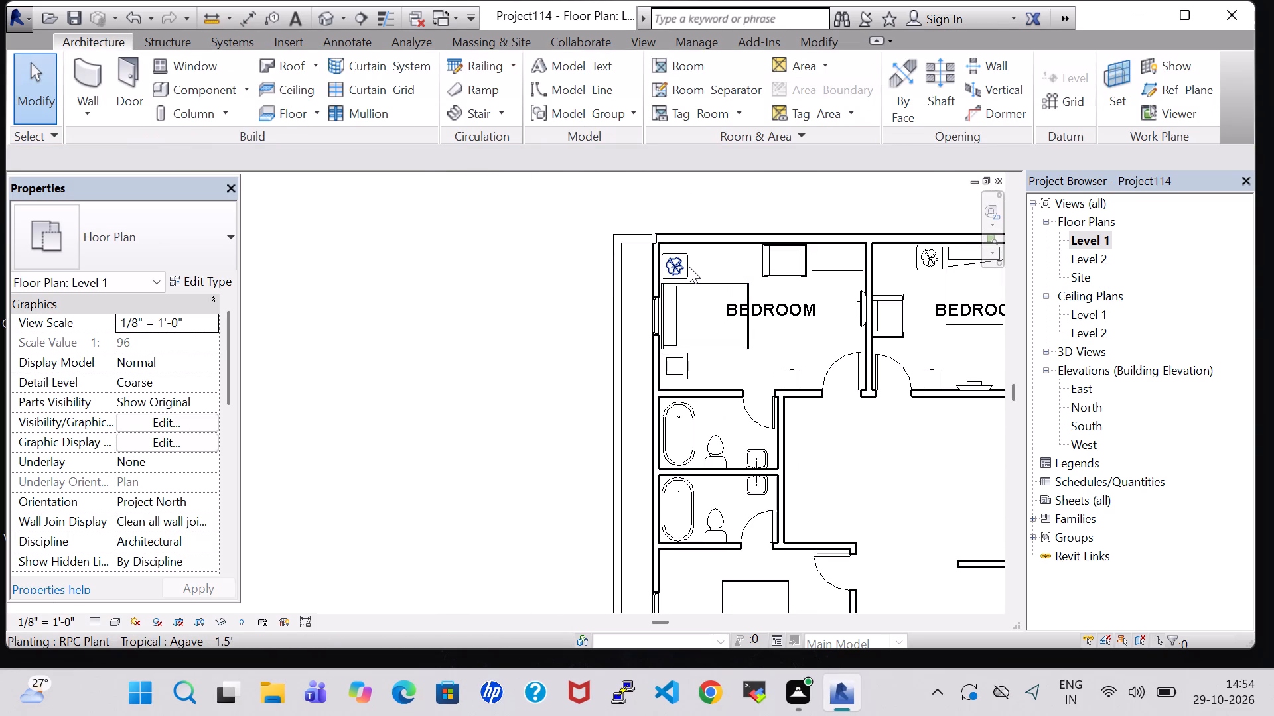
right_click(689, 267)
left_click(544, 268)
scroll(648, 279, "up", 3)
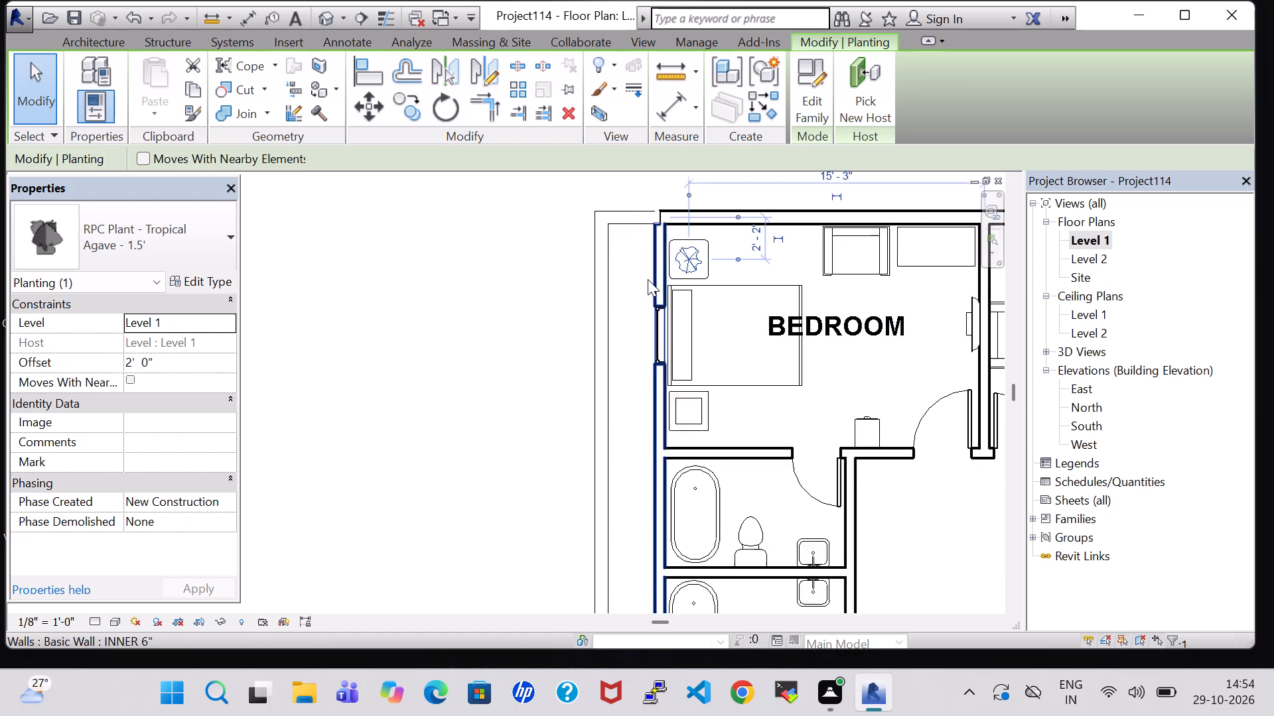
scroll(648, 279, "up", 3)
left_click(740, 221)
scroll(740, 221, "up", 1)
right_click(740, 221)
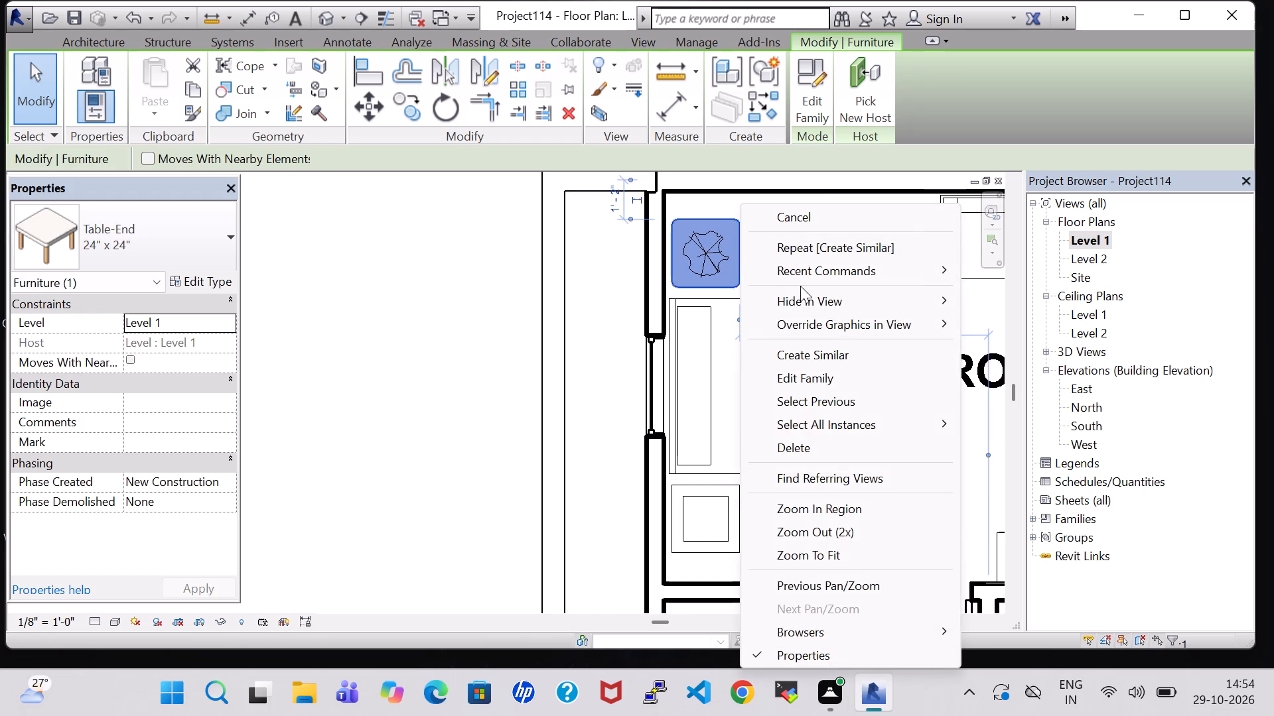
left_click(849, 349)
middle_click_drag(857, 453, 858, 207)
scroll(856, 427, "down", 2)
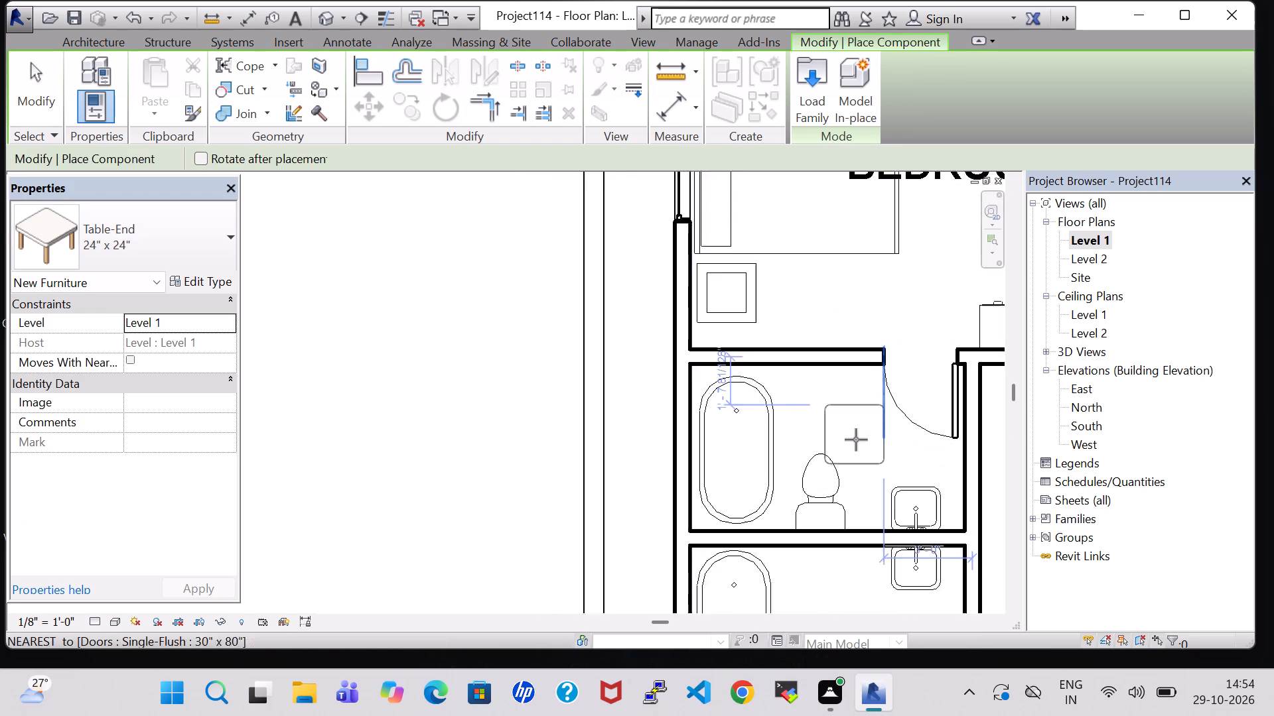
scroll(856, 440, "down", 3)
middle_click_drag(859, 471, 842, 253)
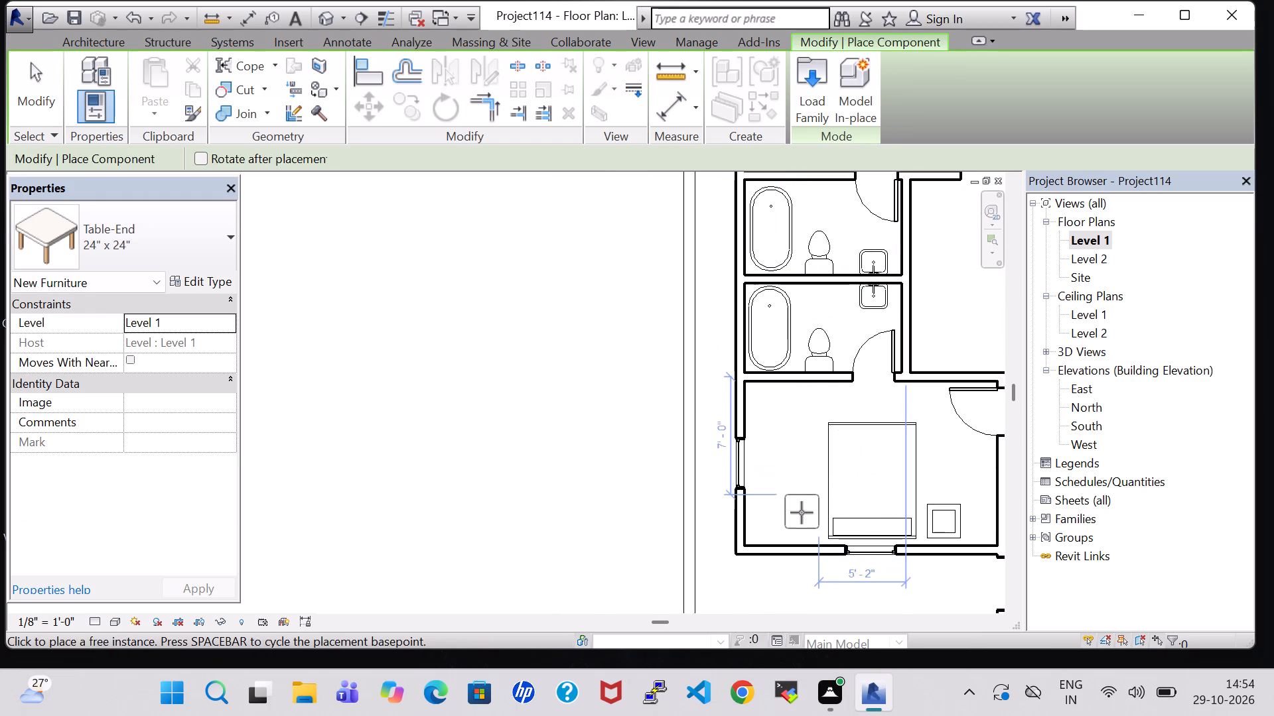
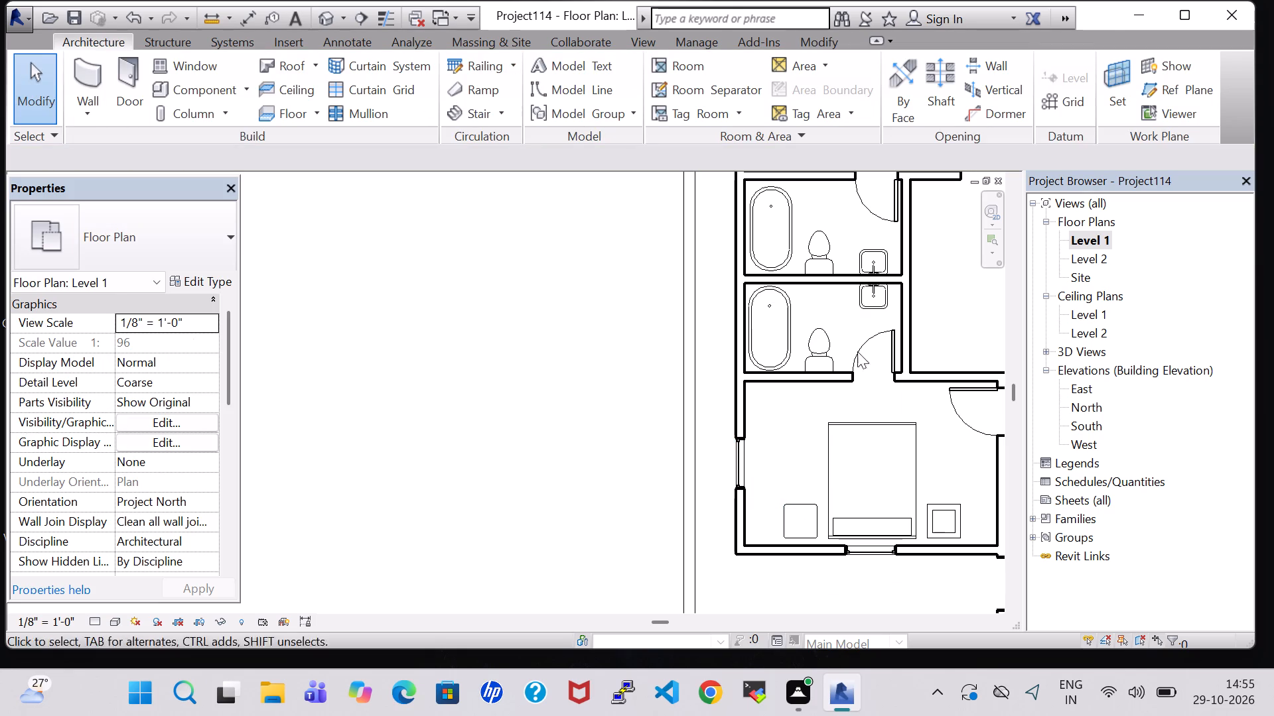
Place an RPC Plant - Tropical Agave - 1.5', matching the upper-left bedroom's, at the edge of the new queen bed's Table-End.
scroll(875, 342, "down", 3)
middle_click_drag(917, 288, 885, 509)
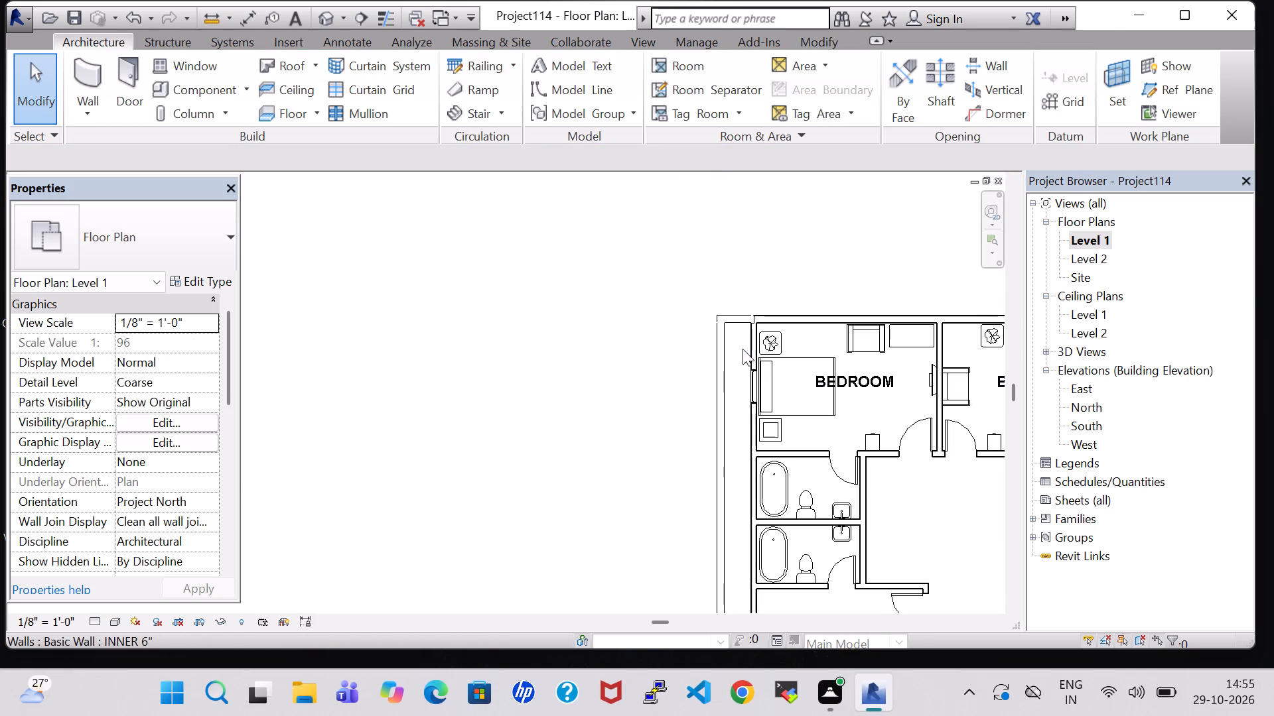
left_click(767, 344)
right_click(767, 344)
left_click(835, 358)
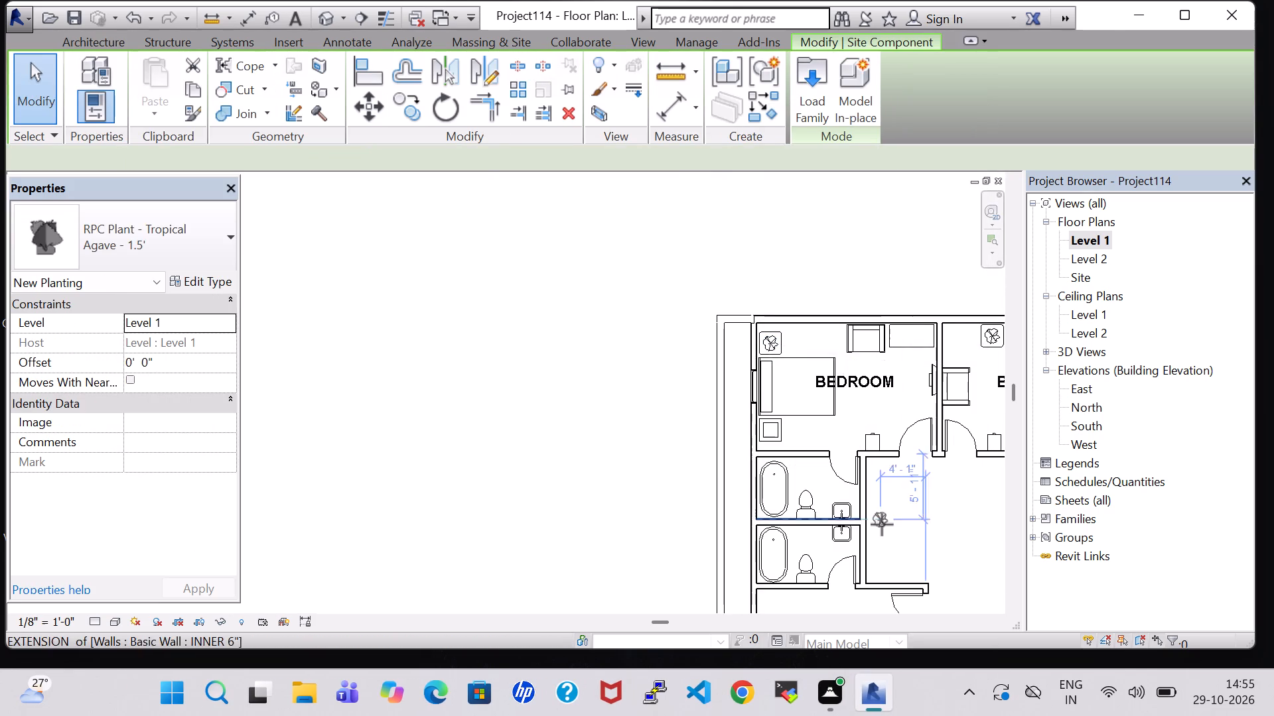
middle_click_drag(882, 524, 878, 328)
scroll(776, 445, "up", 8)
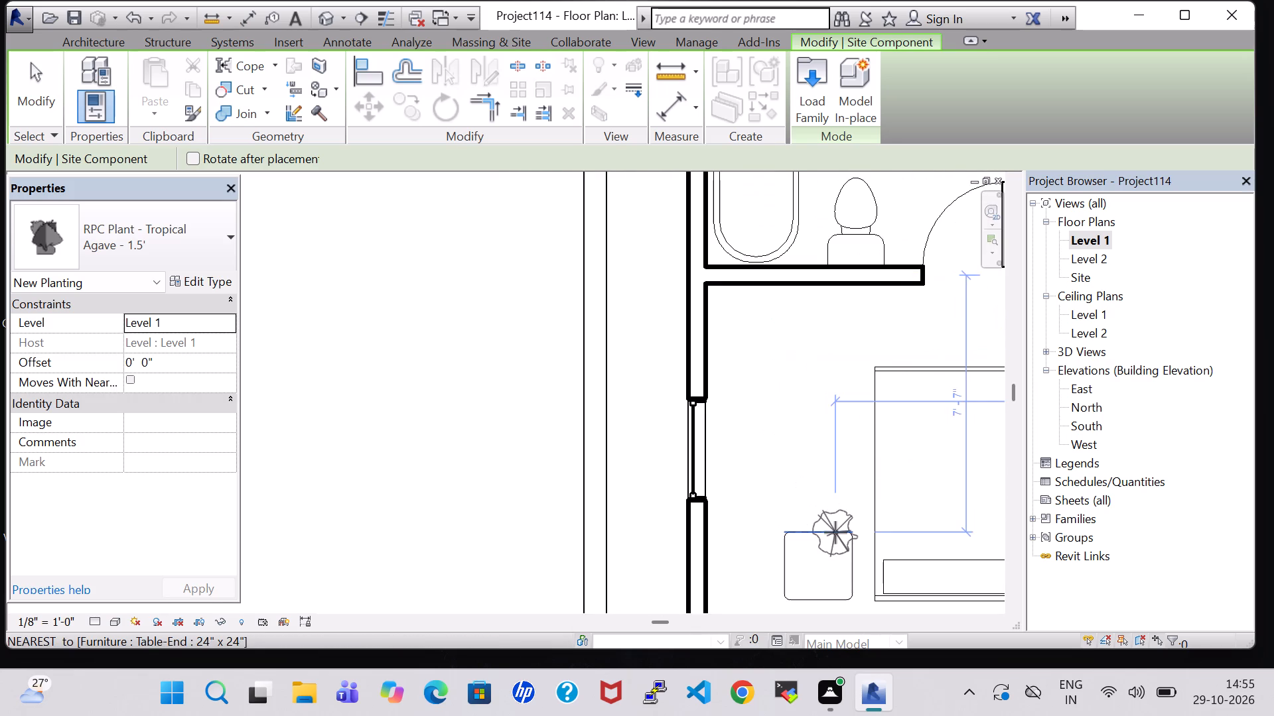
left_click(823, 532)
key("Escape")
key("Escape")
Set the new agave plant's offset to 2' 0" above Level 1.
left_click(821, 520)
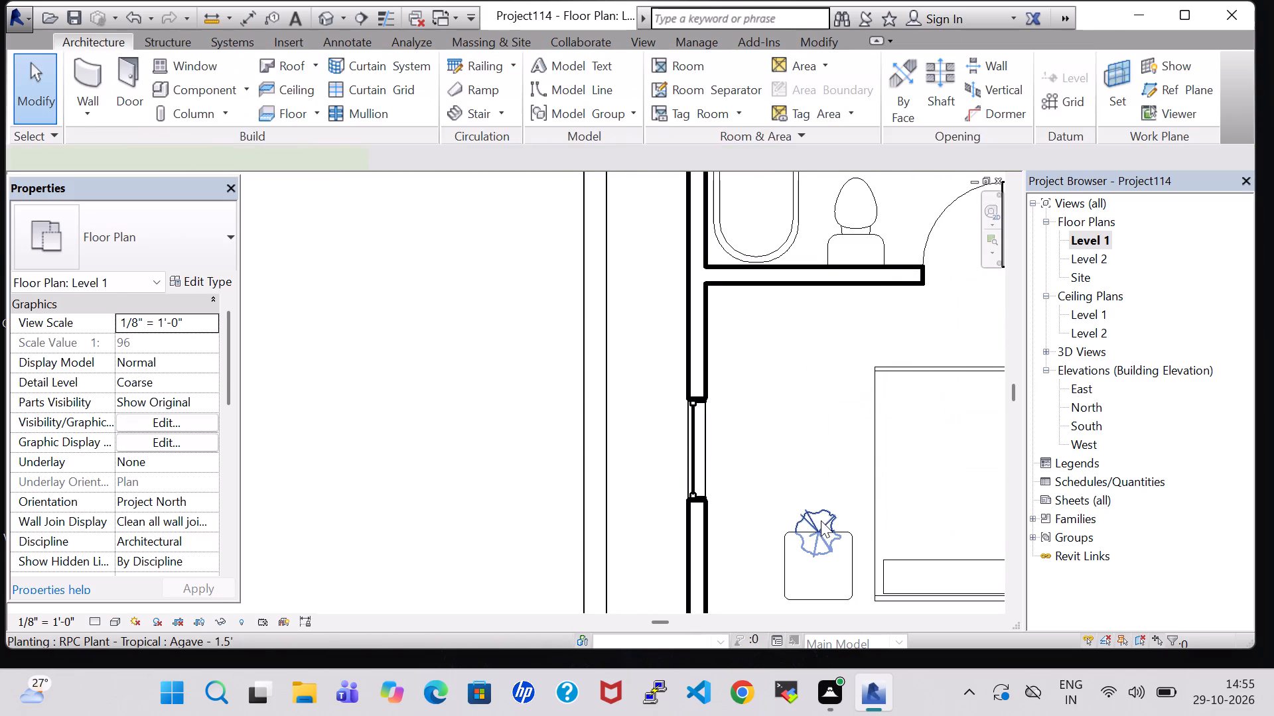
left_click(135, 363)
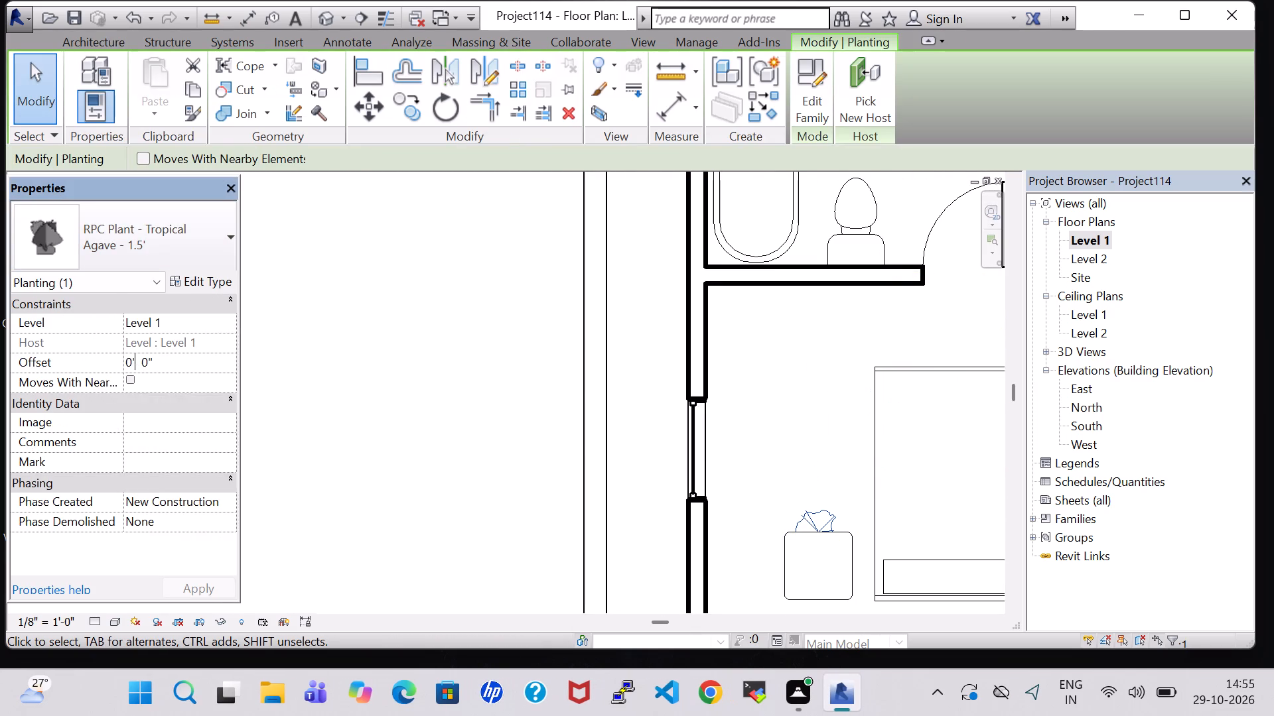
left_click(130, 363)
key("BackSpace")
key("2")
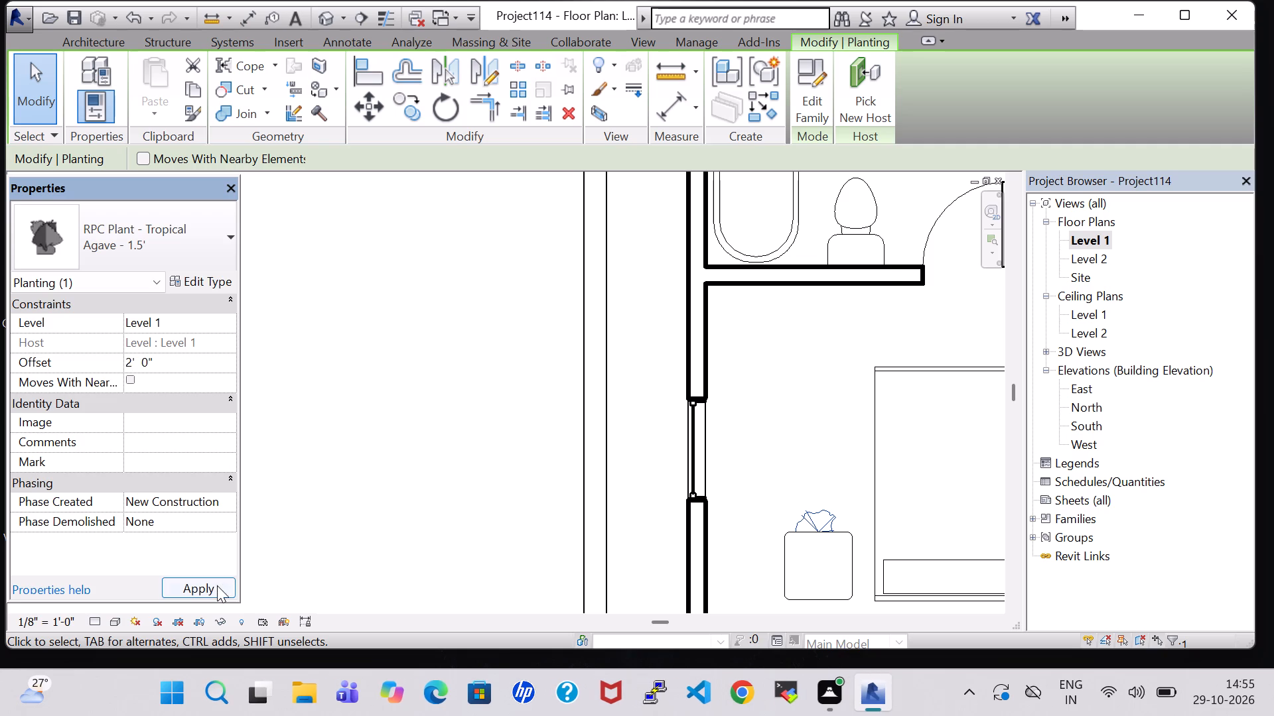
left_click(217, 585)
left_click(523, 467)
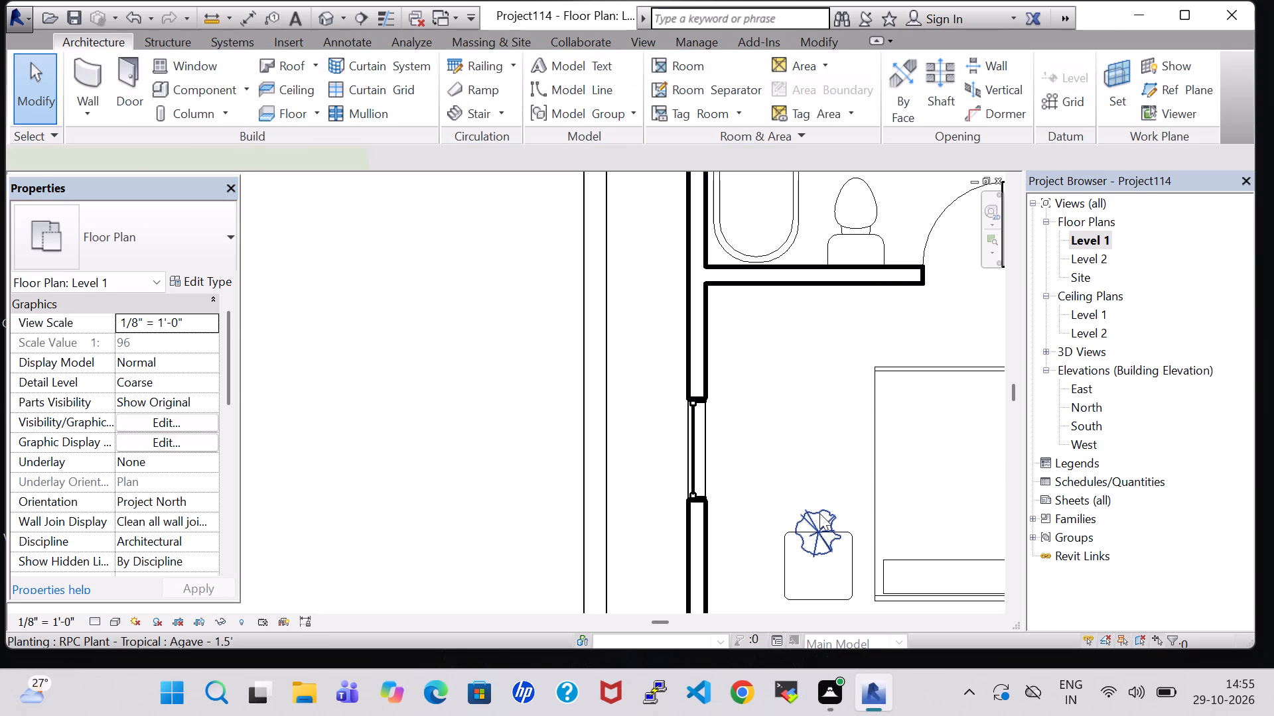
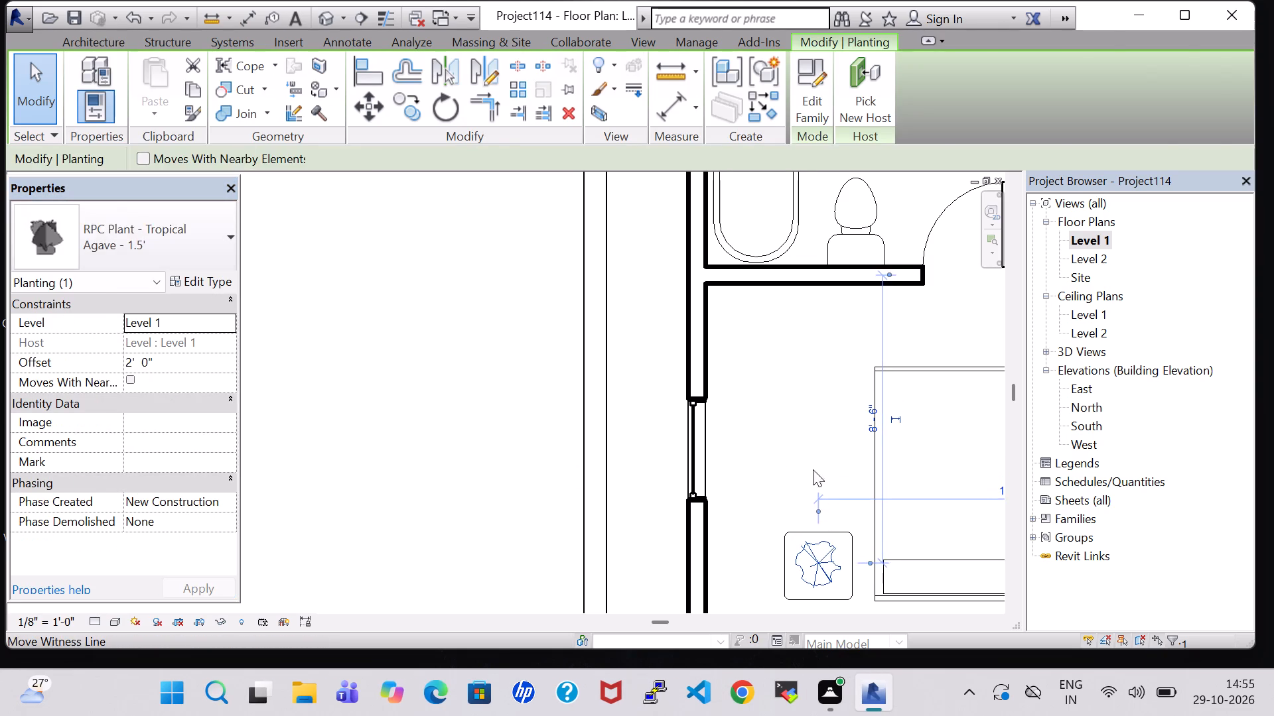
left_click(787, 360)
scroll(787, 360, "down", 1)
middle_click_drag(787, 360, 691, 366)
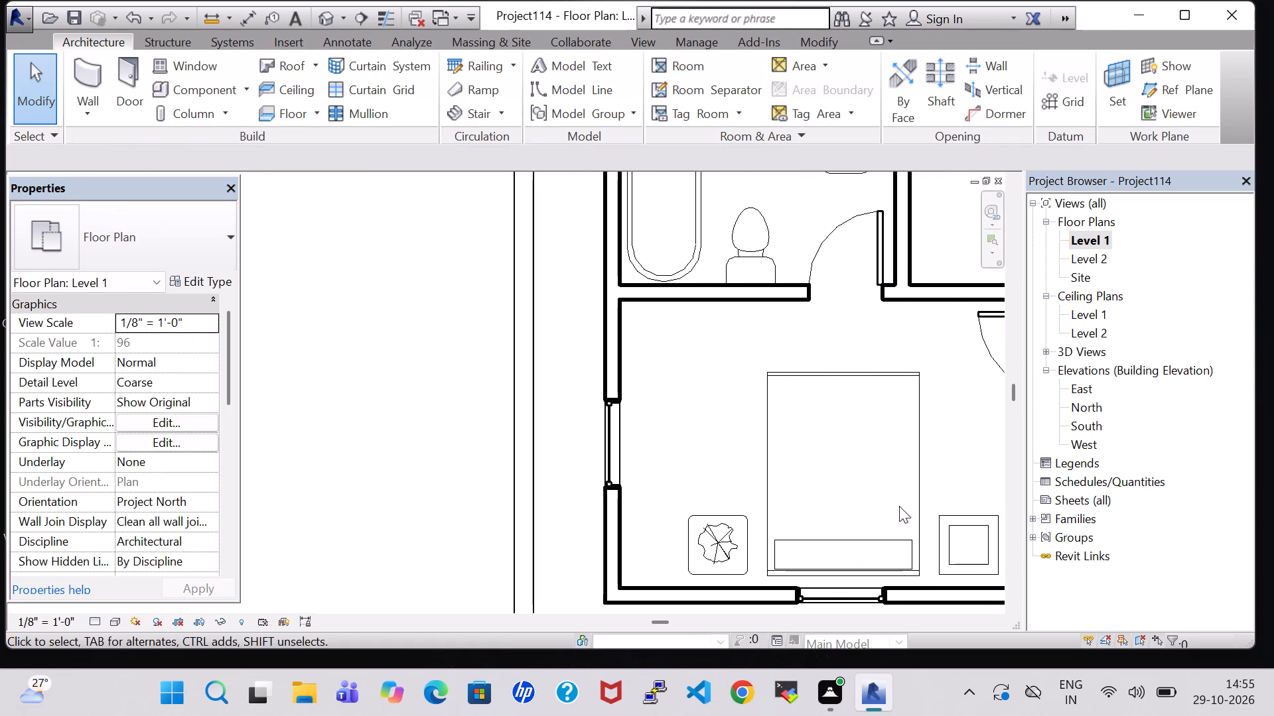
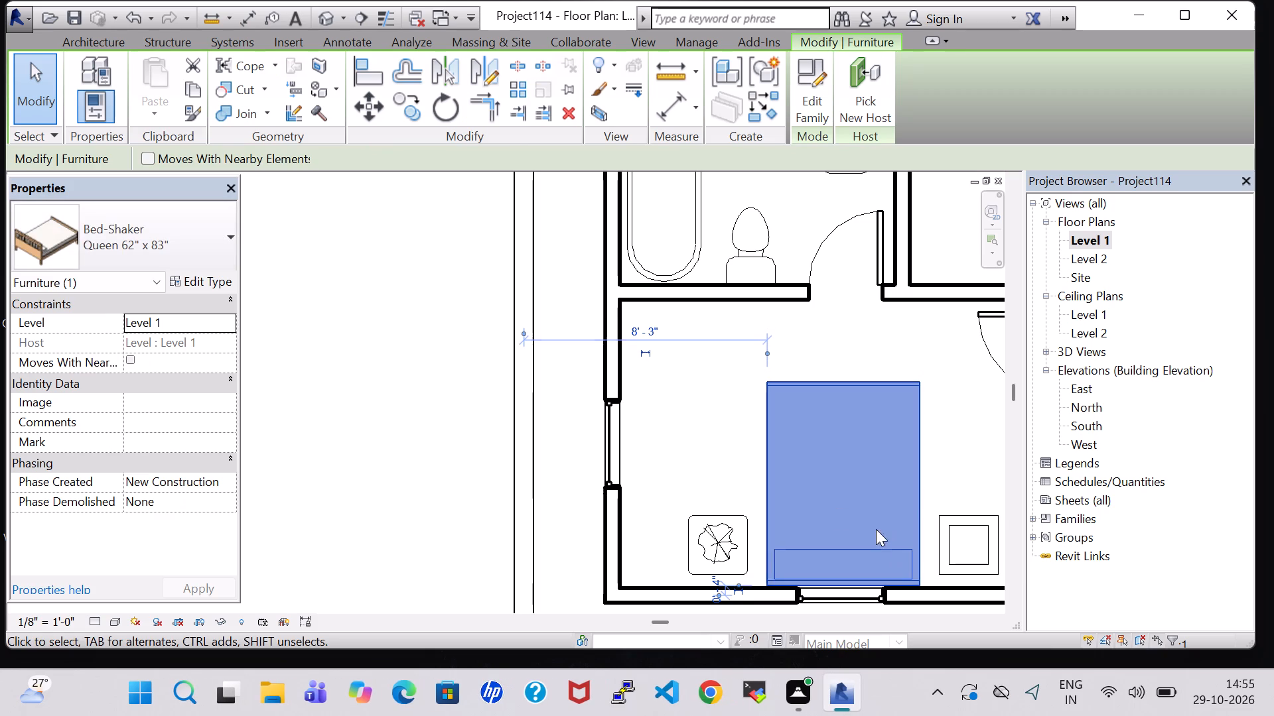
Nudge the queen-size Bed-Shaker slightly away from the window wall at its head, between the two bedside furnishings.
key("Up")
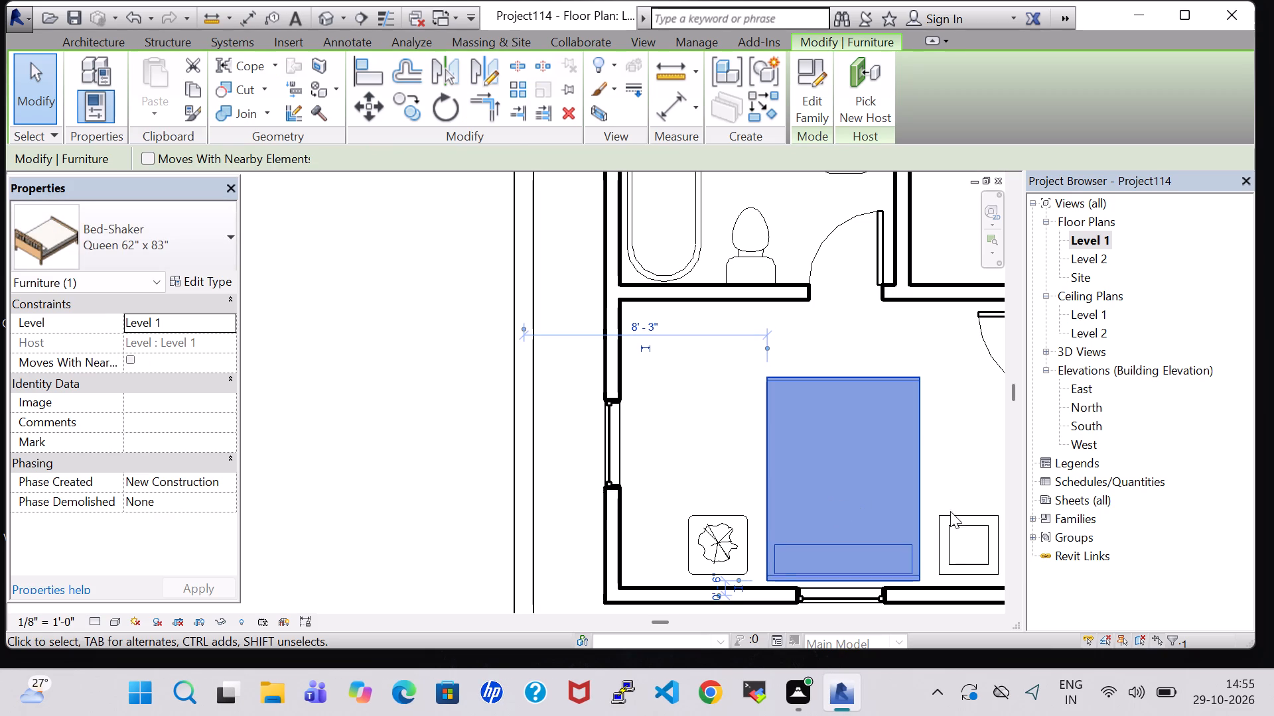
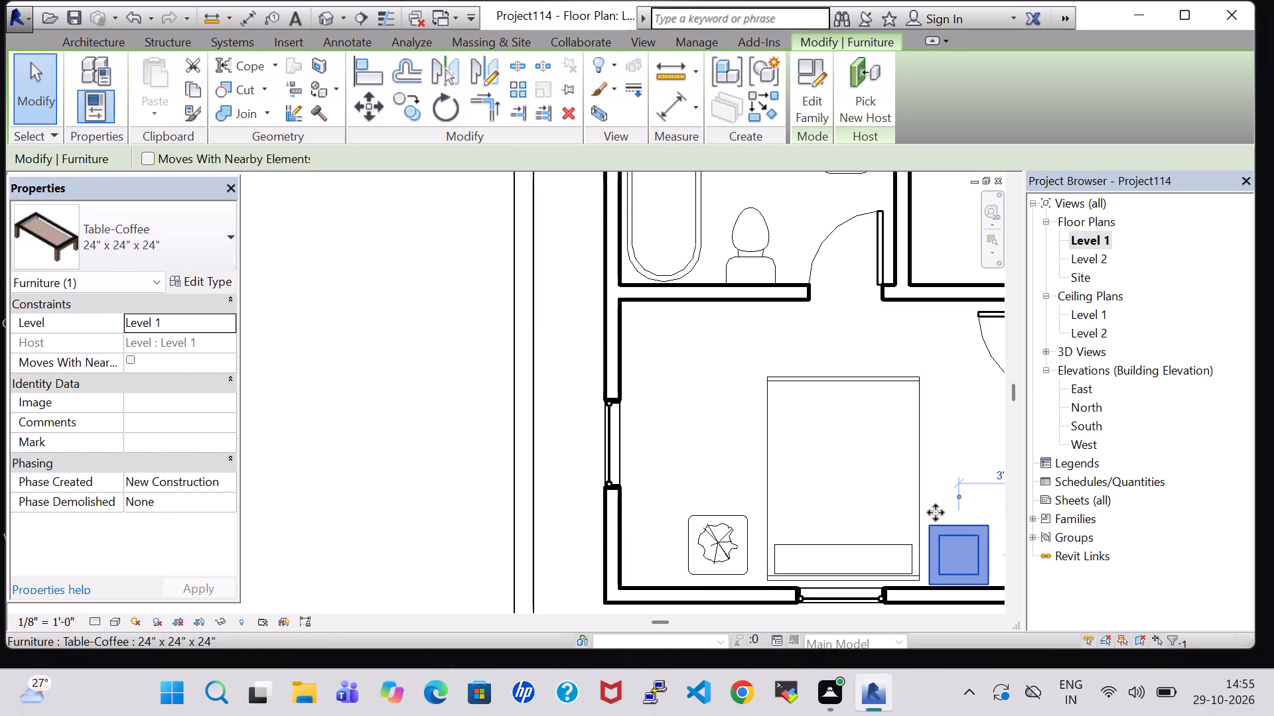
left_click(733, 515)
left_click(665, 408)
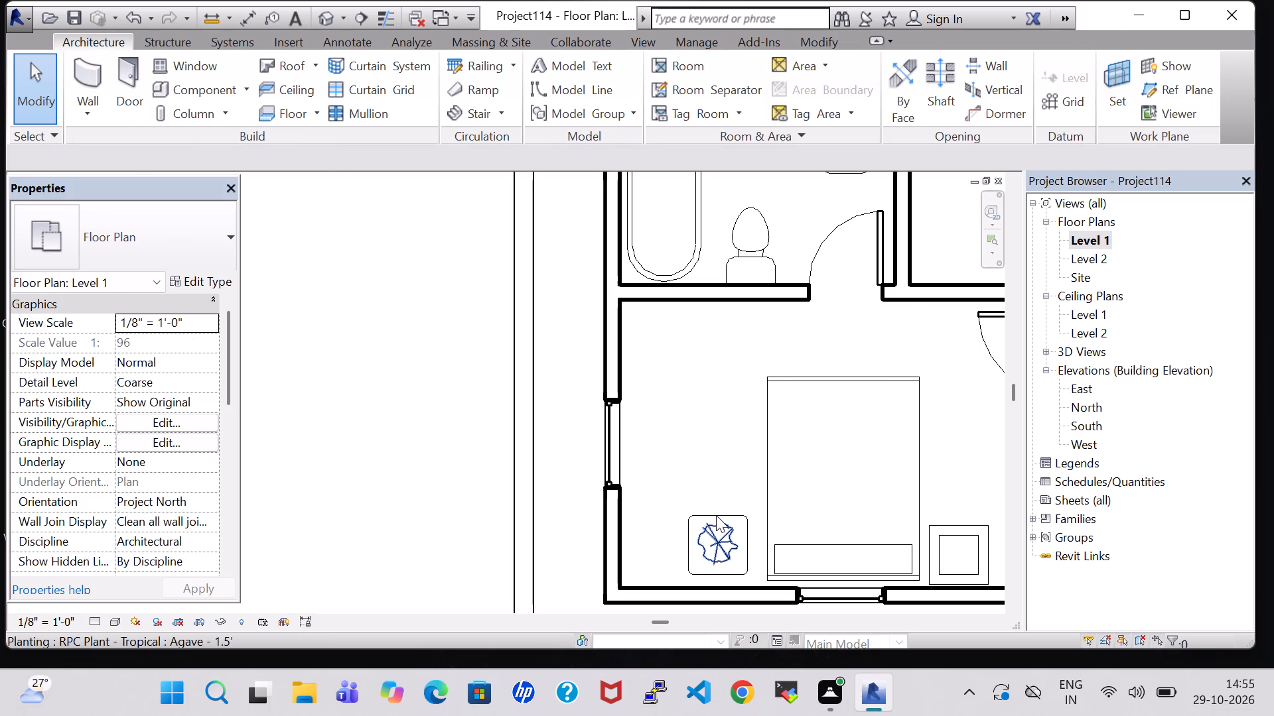
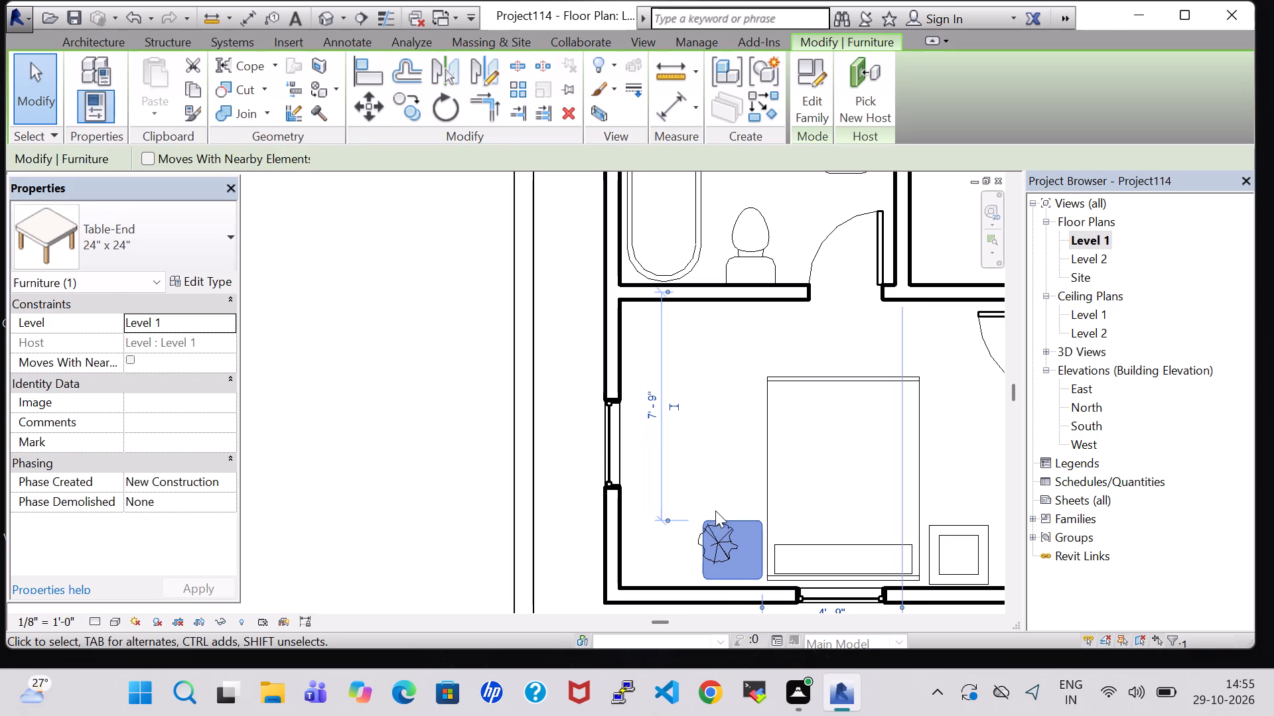
Nudge the 24" x 24" end table under the plant about 4 inches farther from the bed, toward the exterior side wall.
left_click(720, 543)
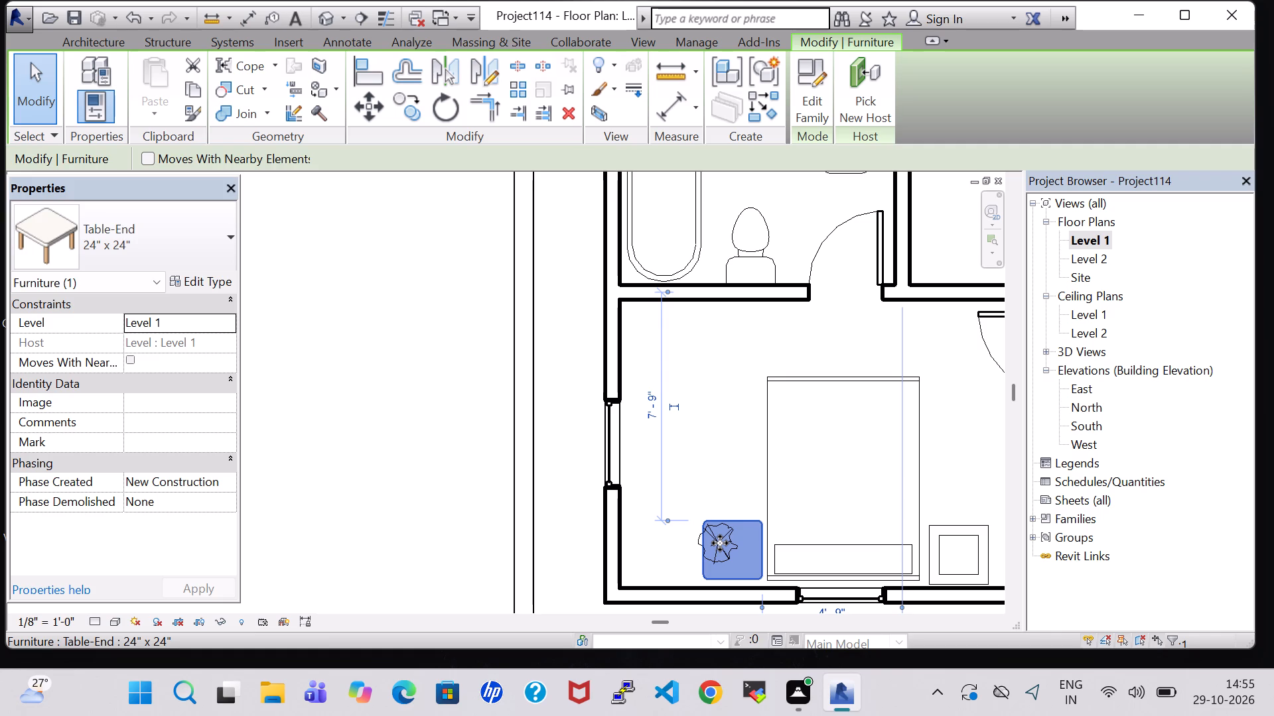
key("Right")
key("Right")
key("Left")
key("Left")
key("Left")
key("Left")
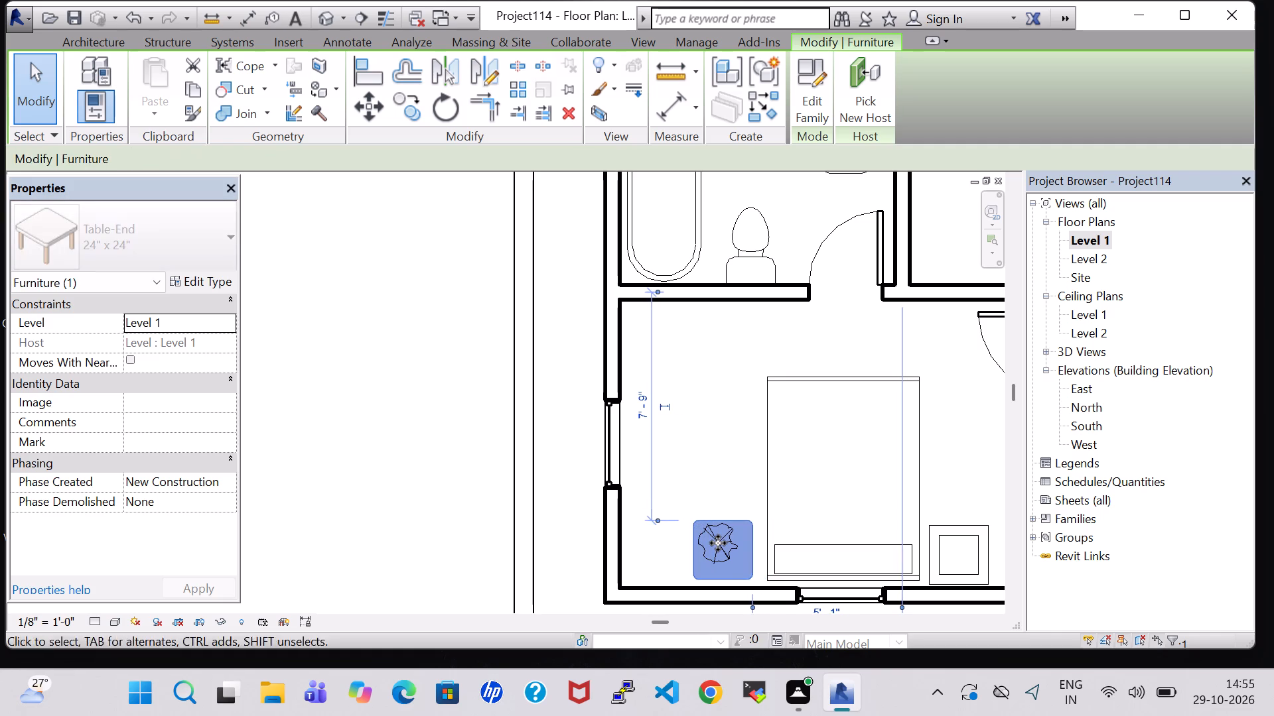
left_click(730, 438)
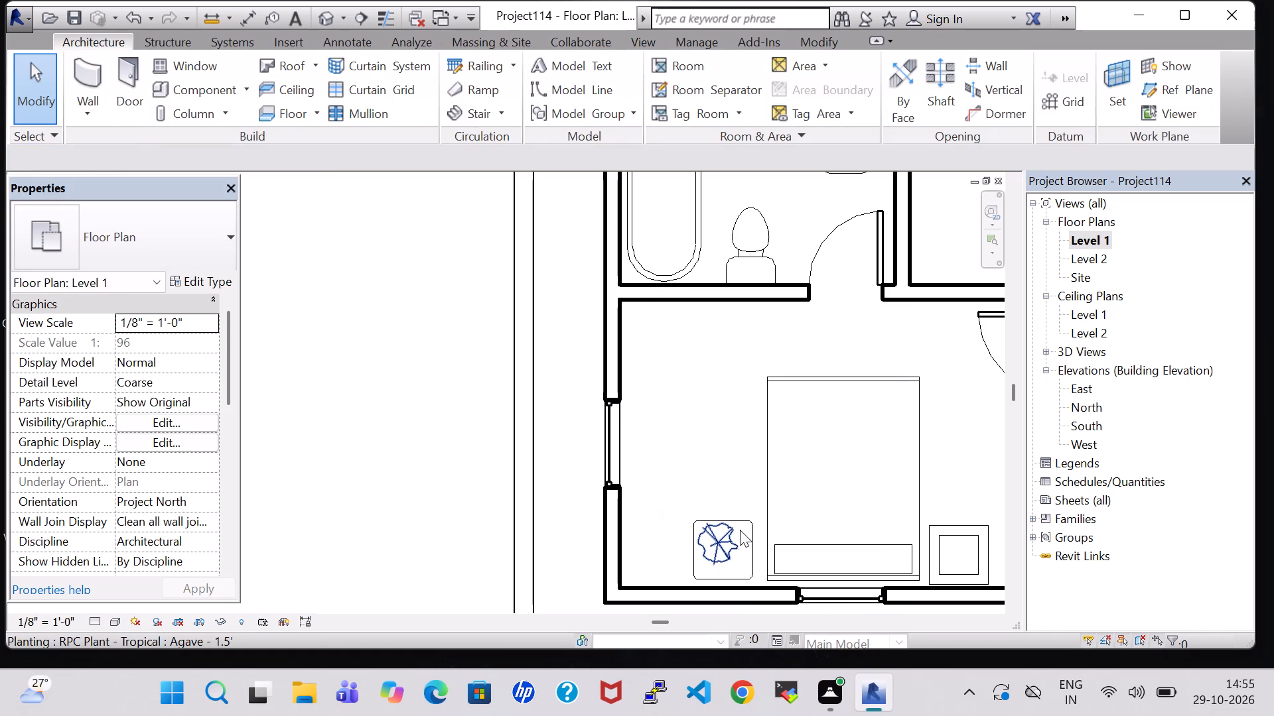
Nudge the Agave plant down and slightly toward the bed to center it on the end table.
left_click(731, 542)
key("Down")
key("Down")
key("Right")
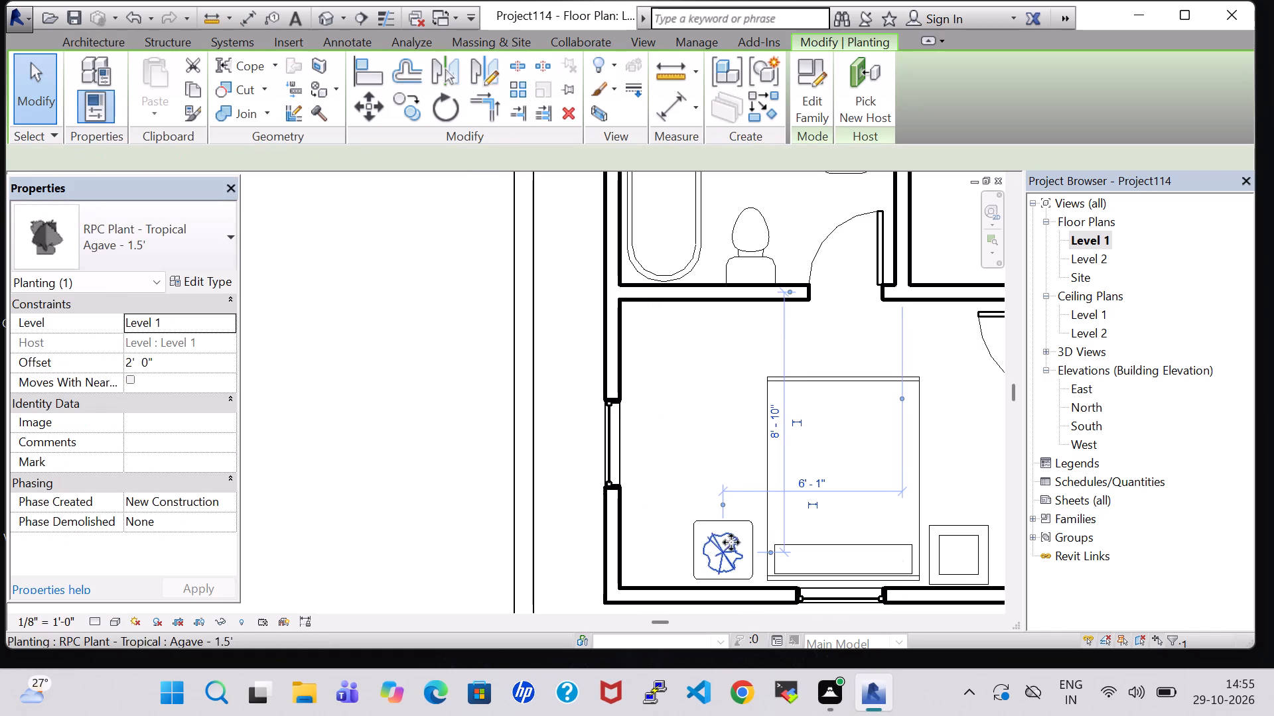
left_click(715, 402)
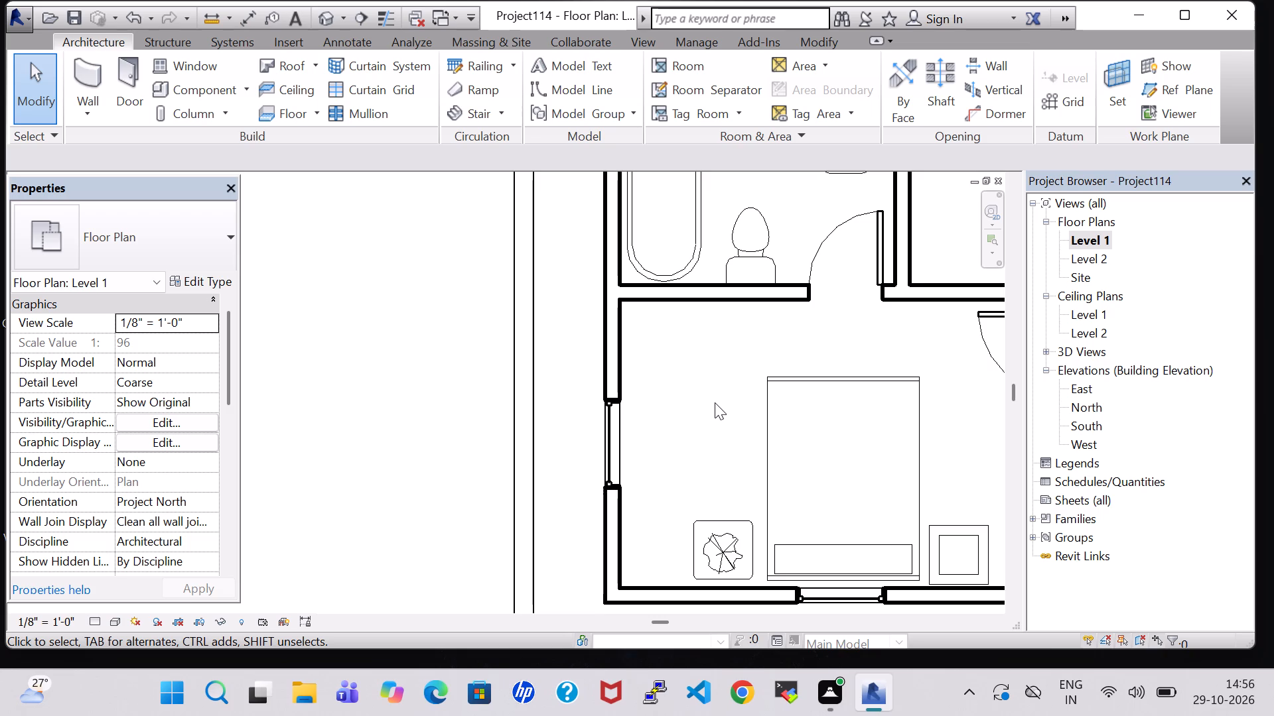
Create a similar Chair-Corbu from the armchair in the labelled corner bedroom for placement in the bedroom below the bathrooms.
scroll(763, 410, "down", 5)
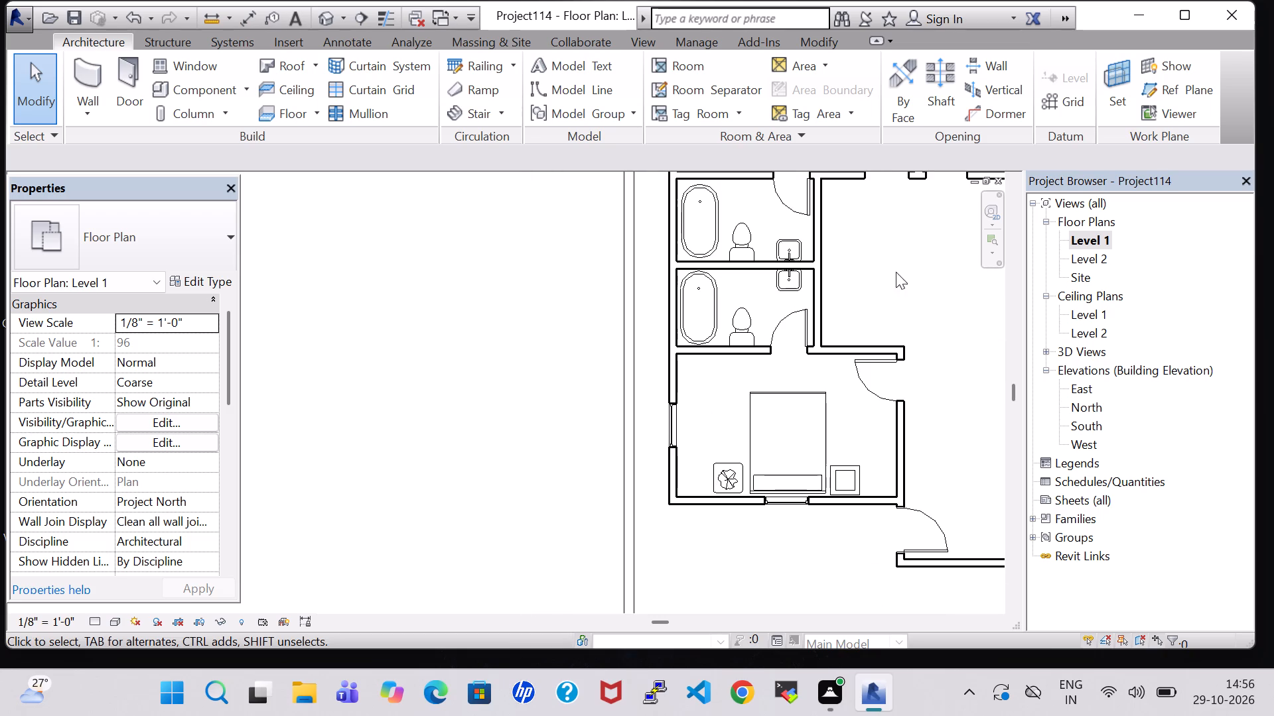
middle_click_drag(904, 249, 885, 495)
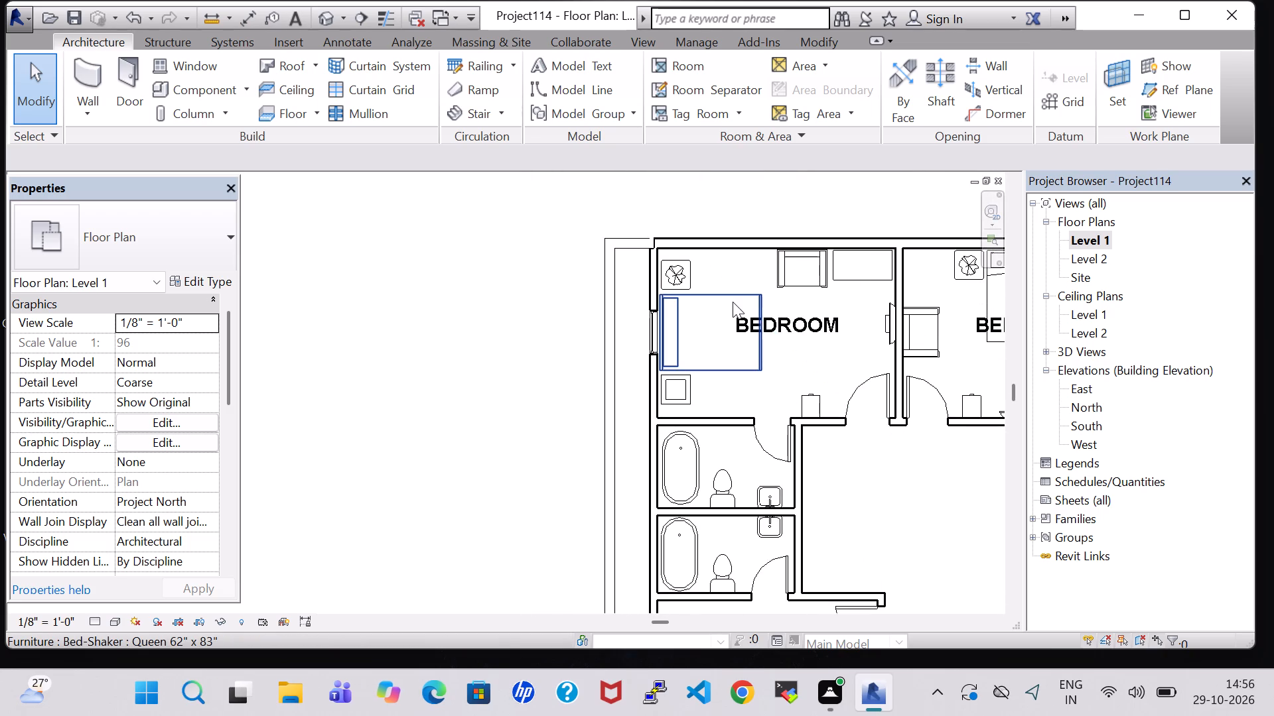
scroll(733, 302, "down", 4)
scroll(797, 357, "up", 2)
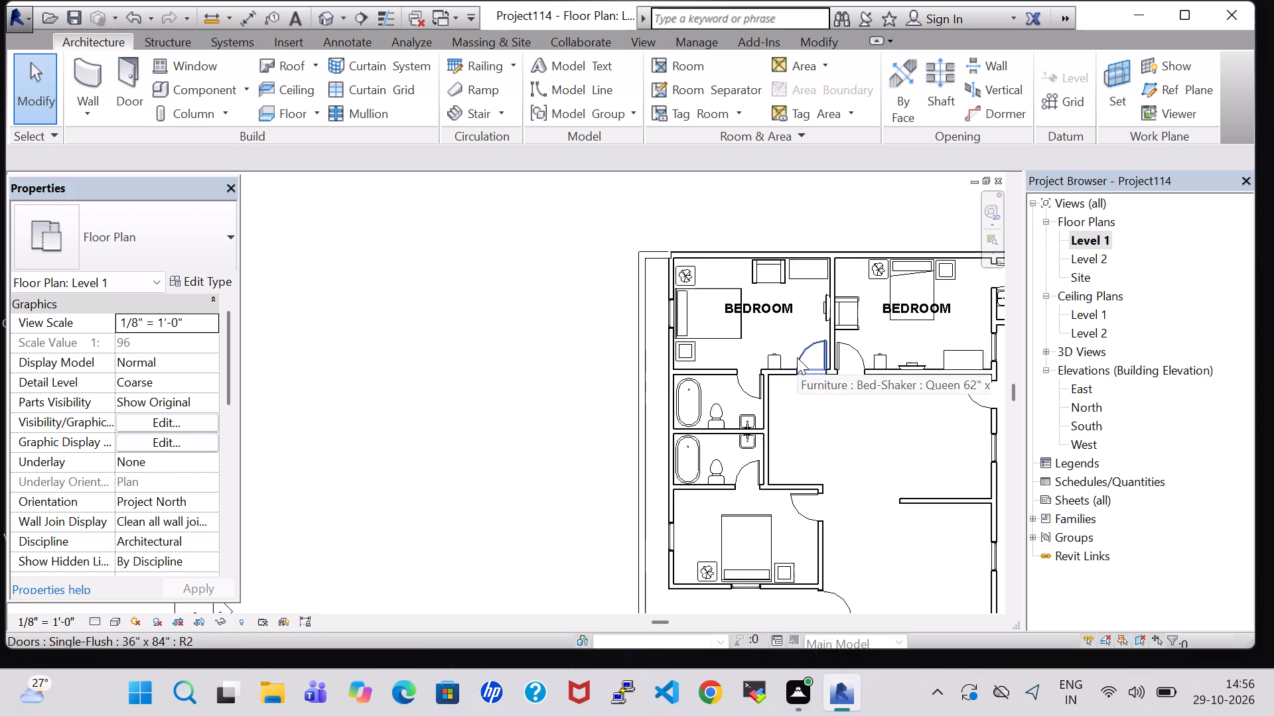
scroll(797, 357, "up", 2)
left_click(764, 229)
right_click(764, 229)
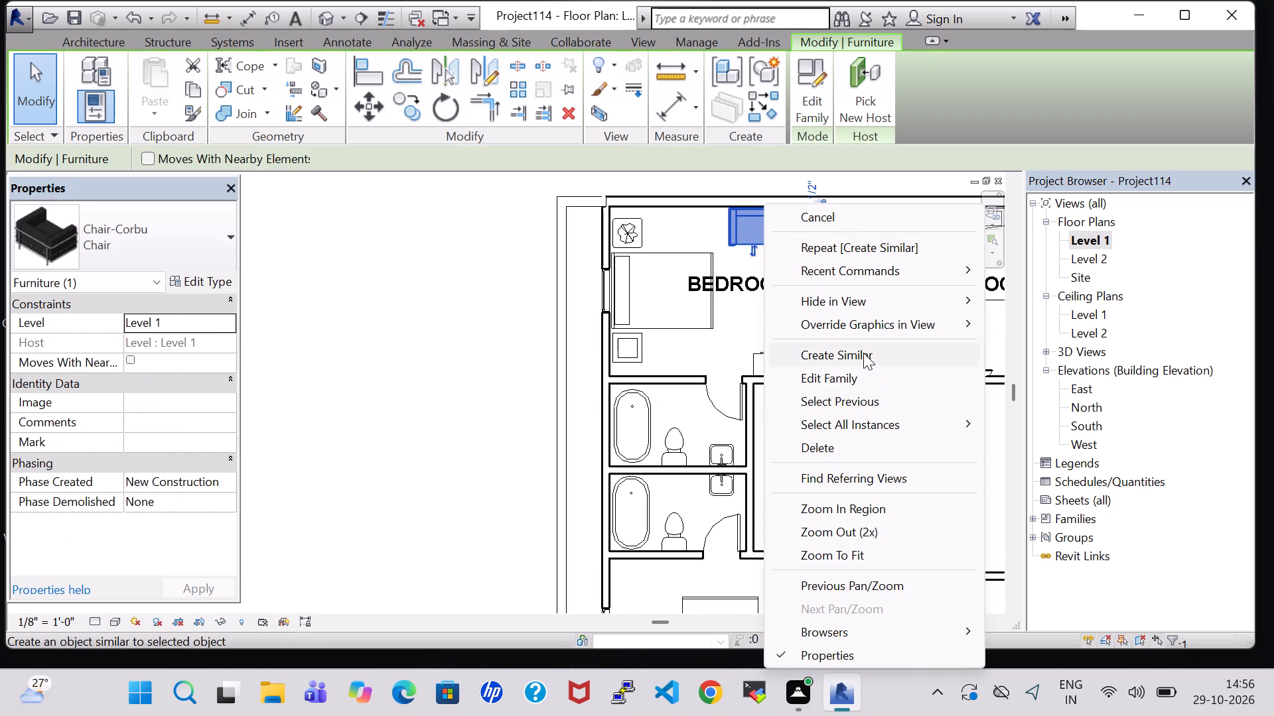
left_click(863, 353)
middle_click_drag(856, 487, 882, 325)
middle_click_drag(885, 306, 888, 288)
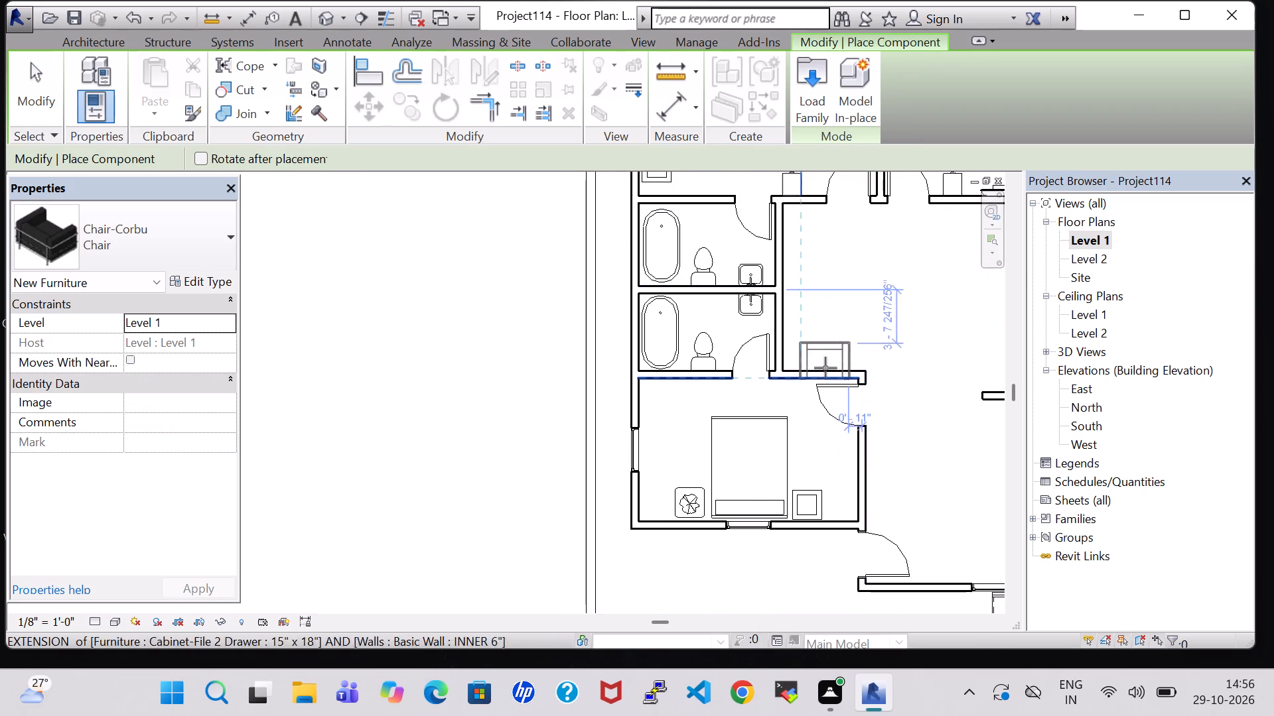
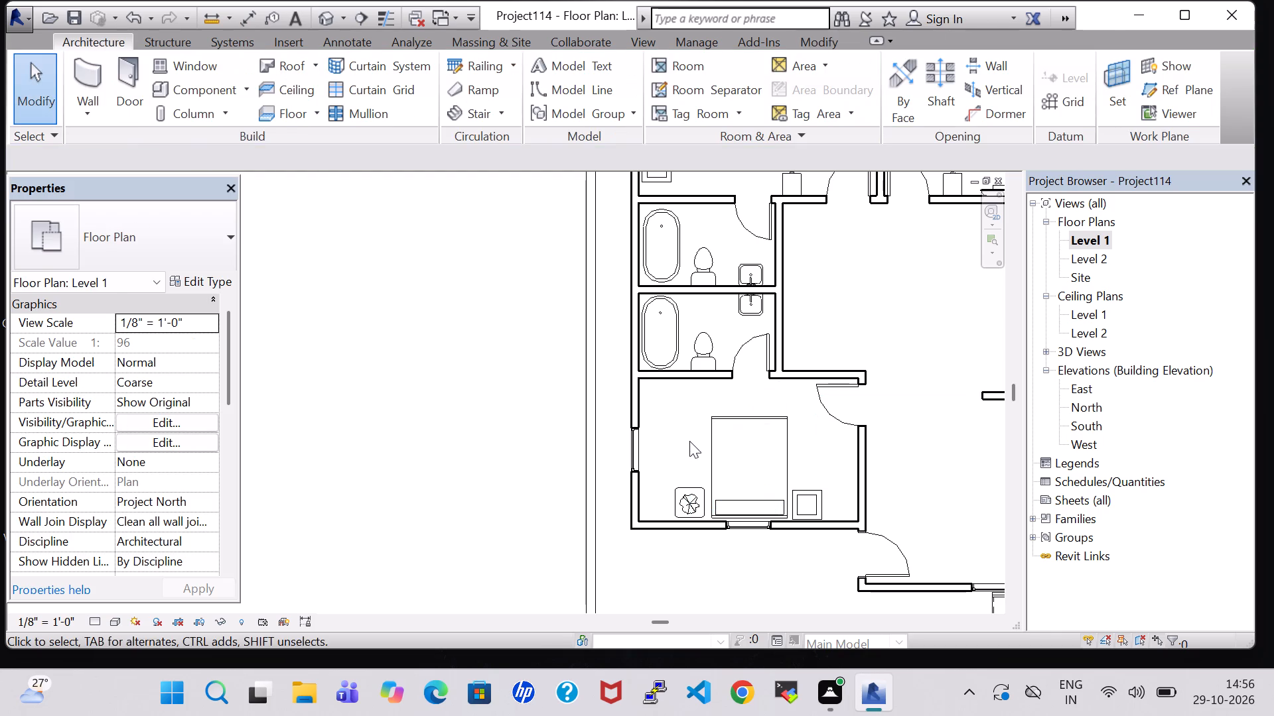
Create a similar 48" x 72" x 24" Dresser from the labelled corner bedroom, rotated to fit along the exterior side wall of the bedroom below the bathrooms.
middle_click_drag(842, 293, 796, 555)
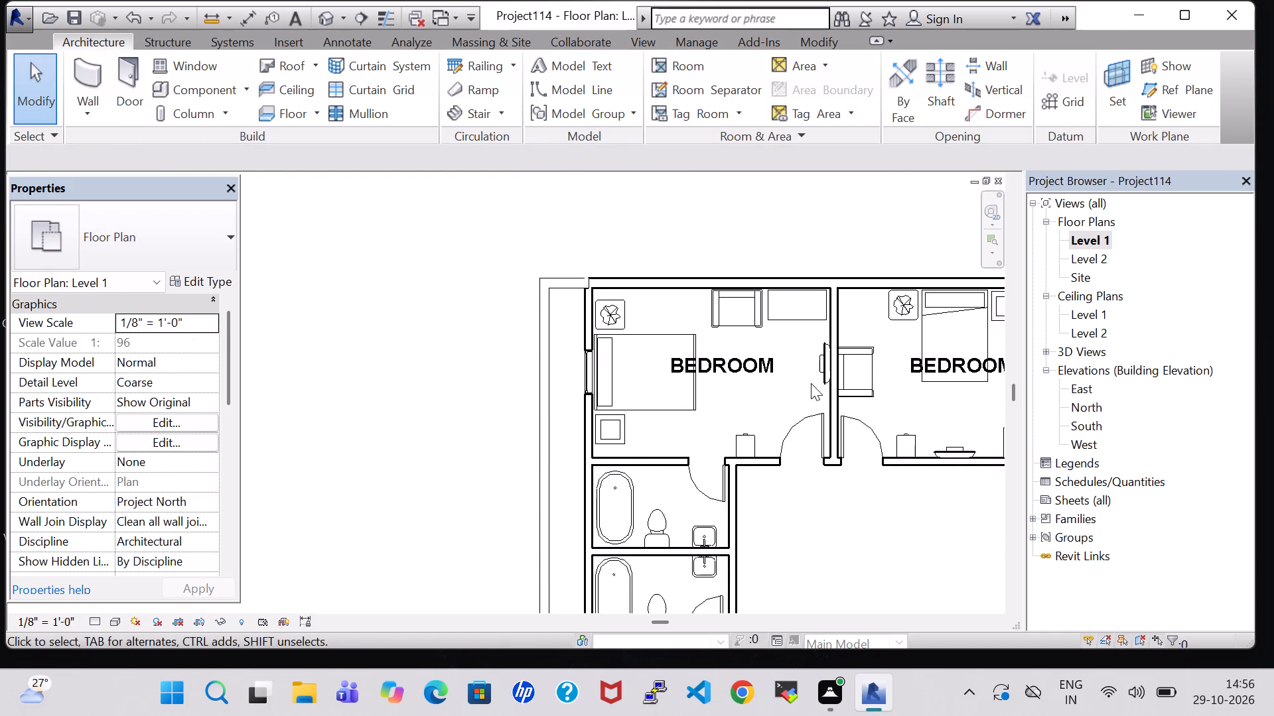
left_click(793, 316)
right_click(793, 316)
left_click(866, 351)
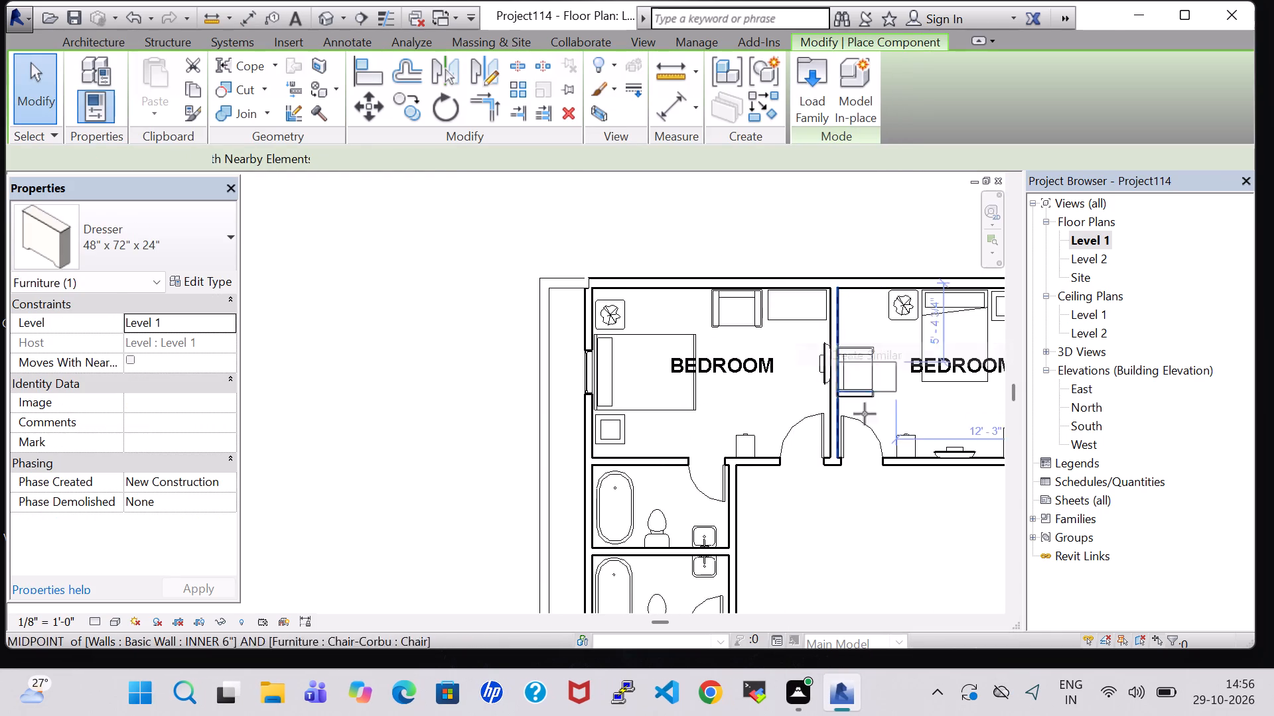
middle_click_drag(868, 554, 875, 233)
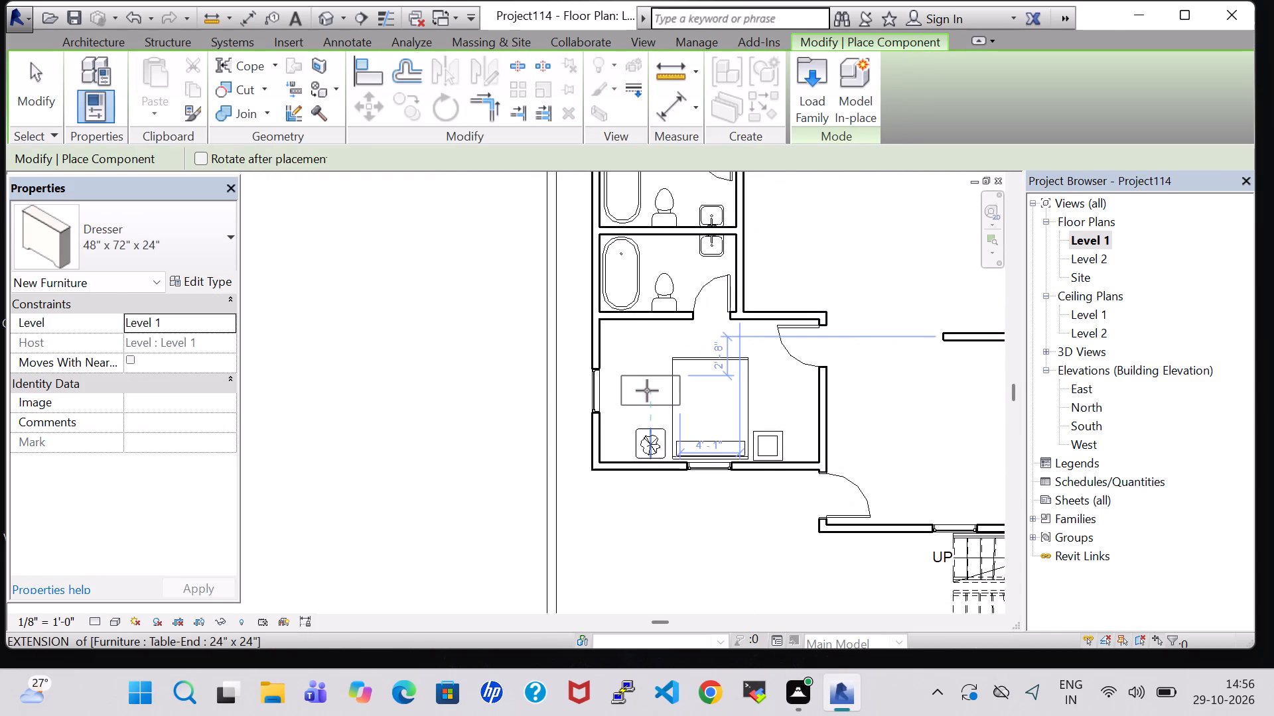
key("space")
scroll(620, 390, "up", 8)
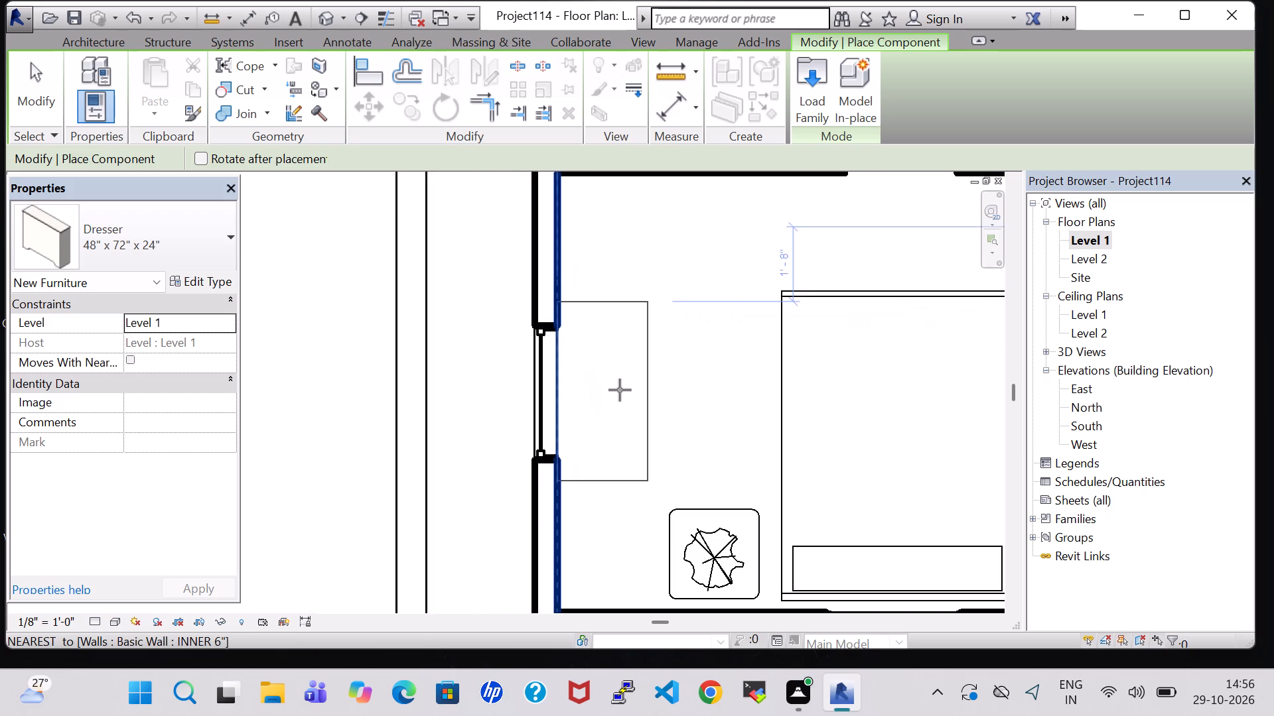
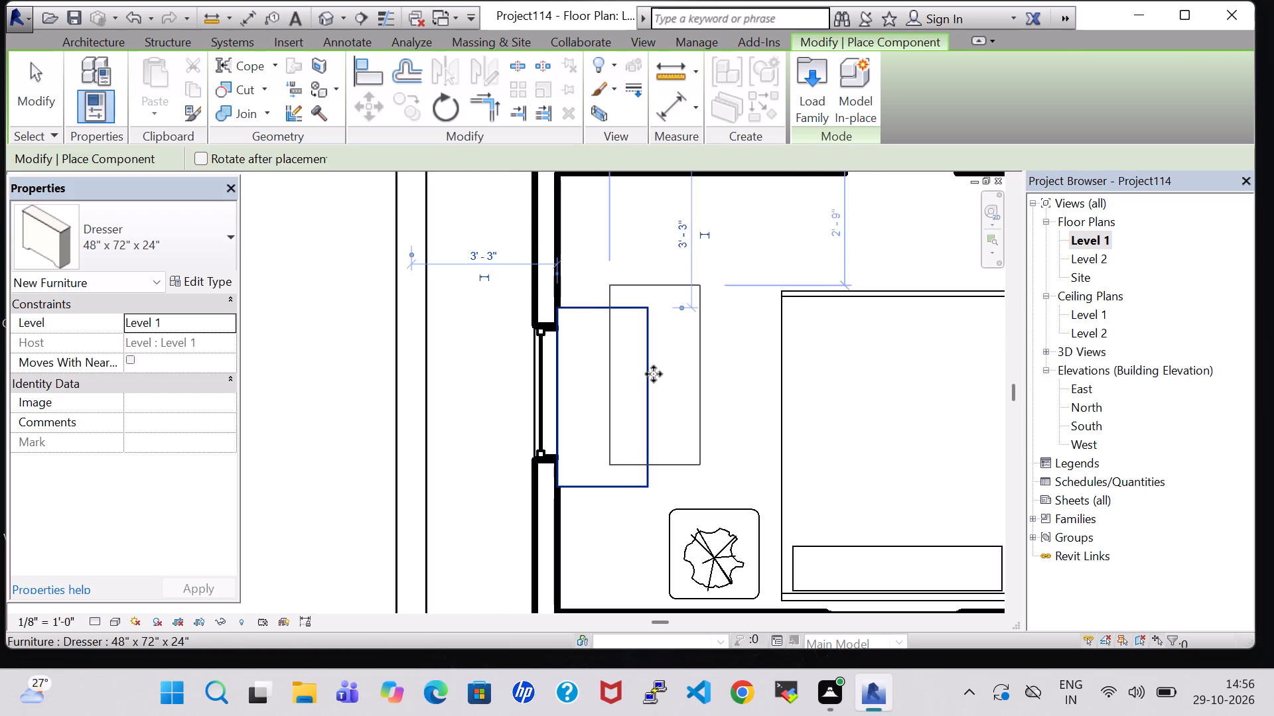
Finish placing furniture and select the new dresser beside the window on the bedroom's exterior side wall.
key("Escape")
key("Escape")
left_click(622, 303)
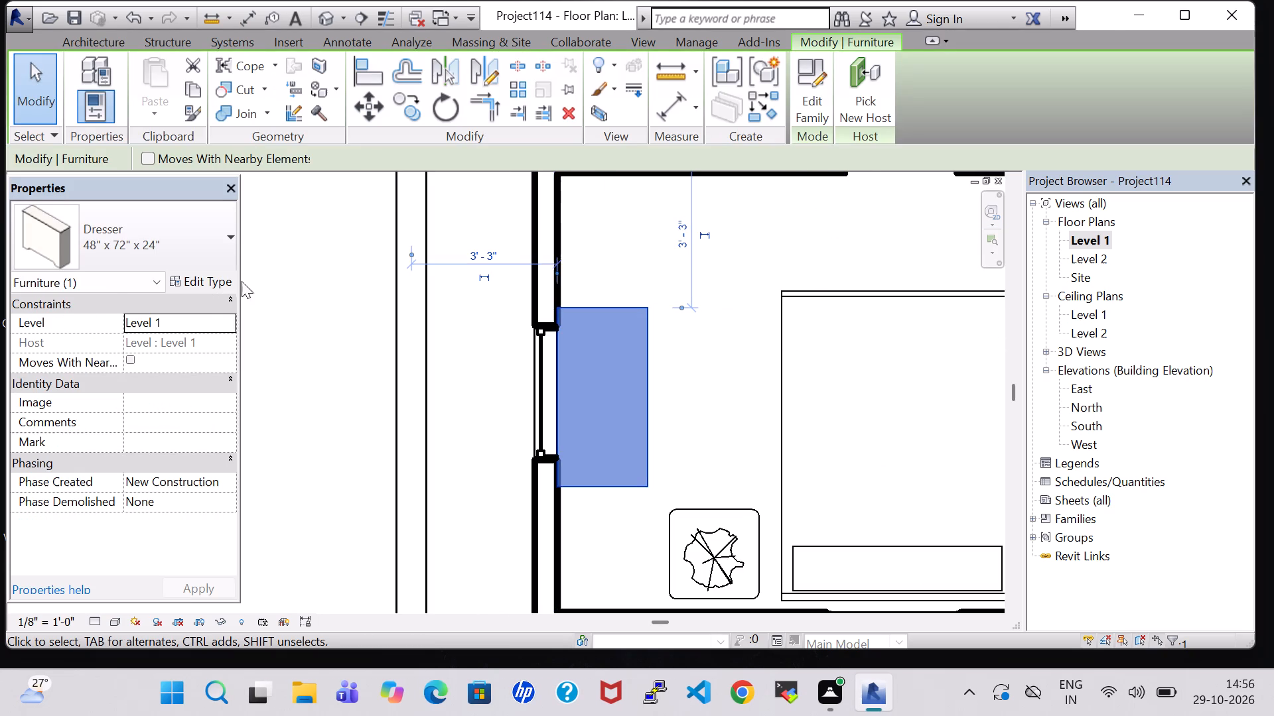
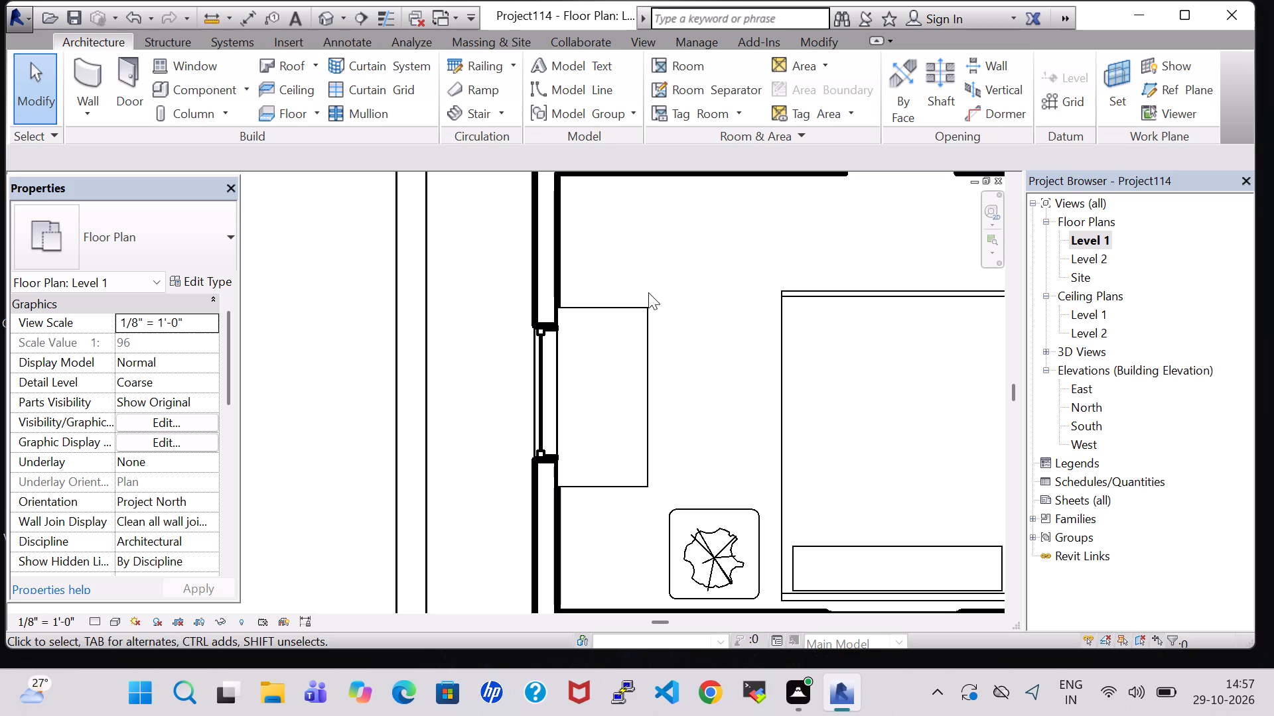
Select the 48" x 72" x 24" dresser in front of the window on the bedroom's exterior side wall.
left_click(632, 304)
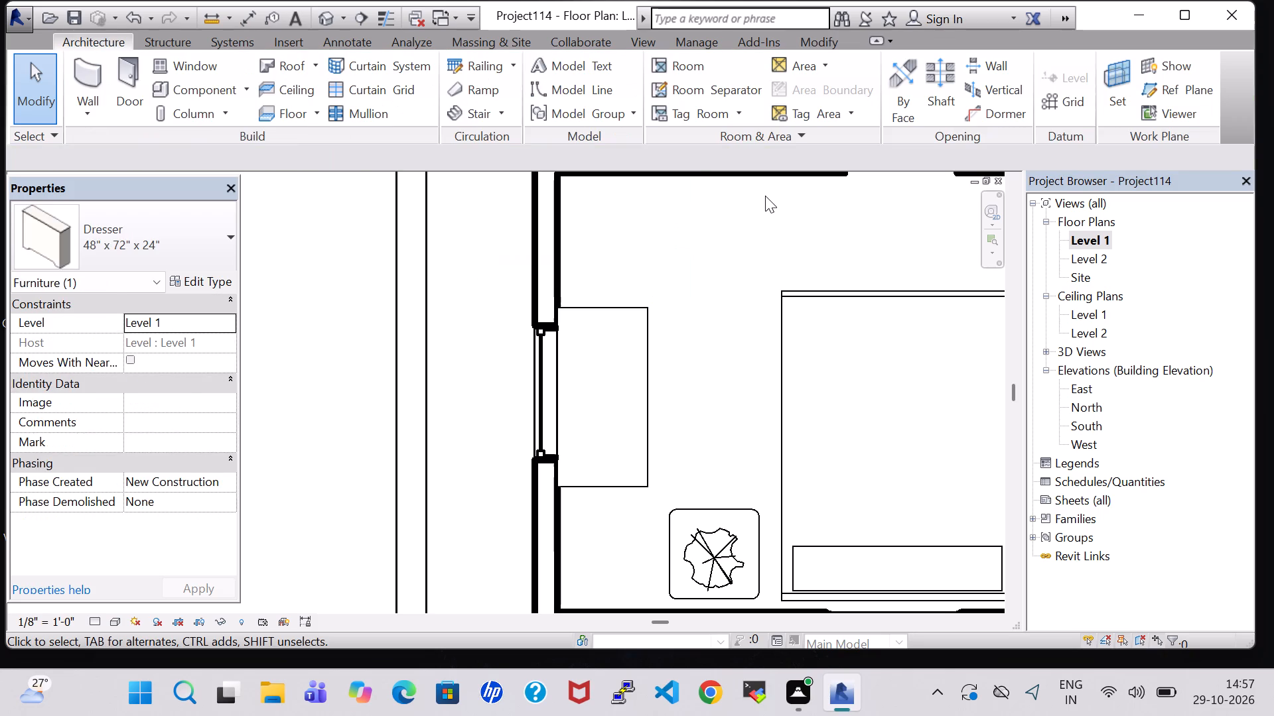
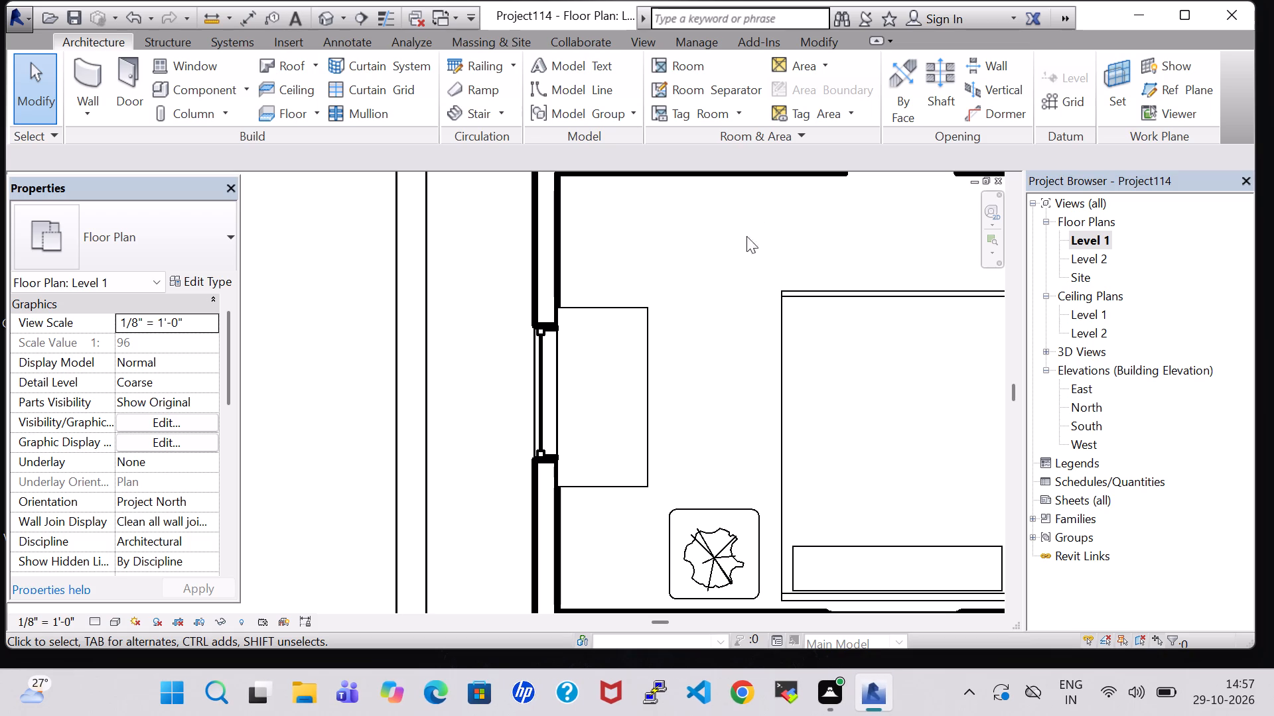
Nudge the 48" x 72" x 24" dresser one increment away from the exterior window wall, toward the bed.
left_click(746, 255)
left_click(646, 310)
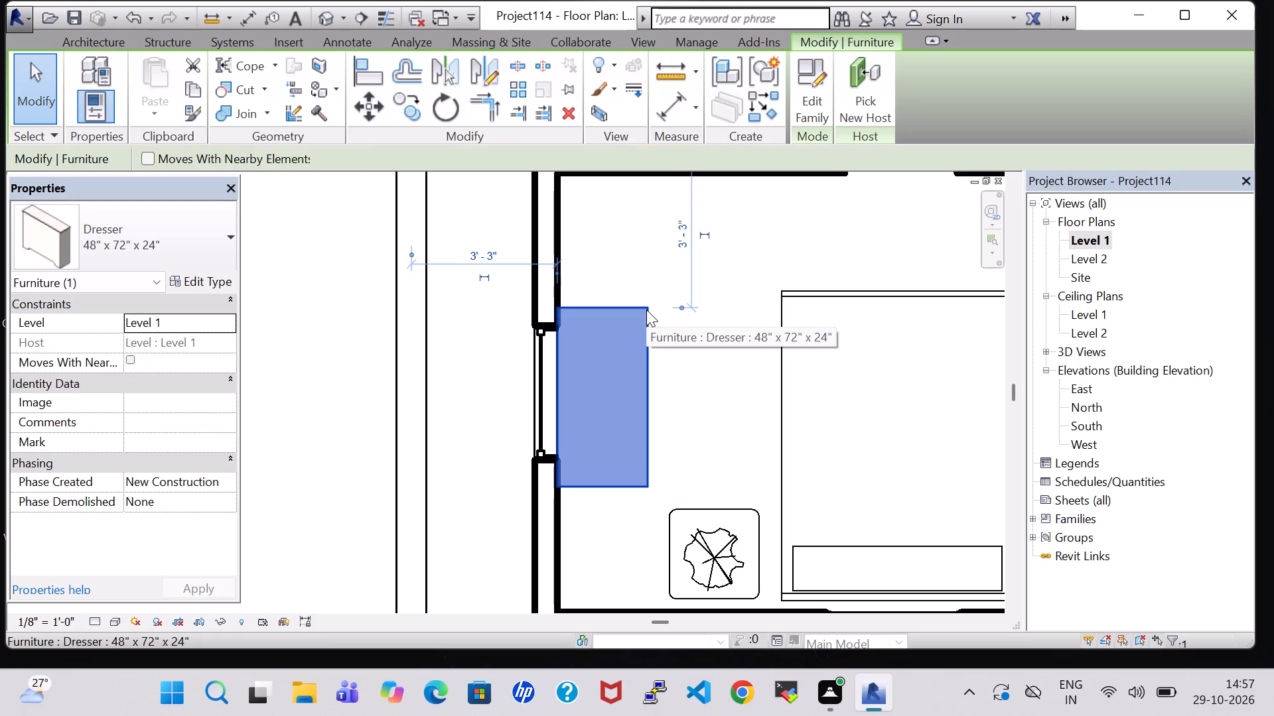
key("Right")
left_click(737, 261)
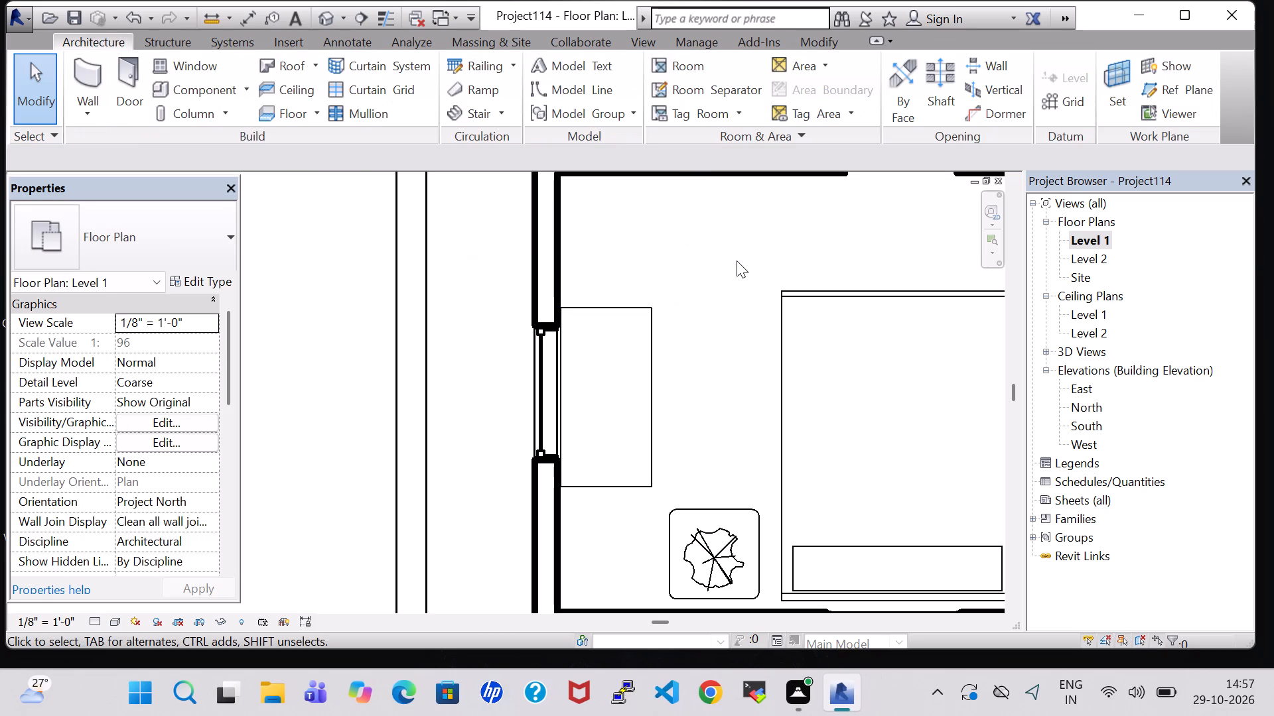
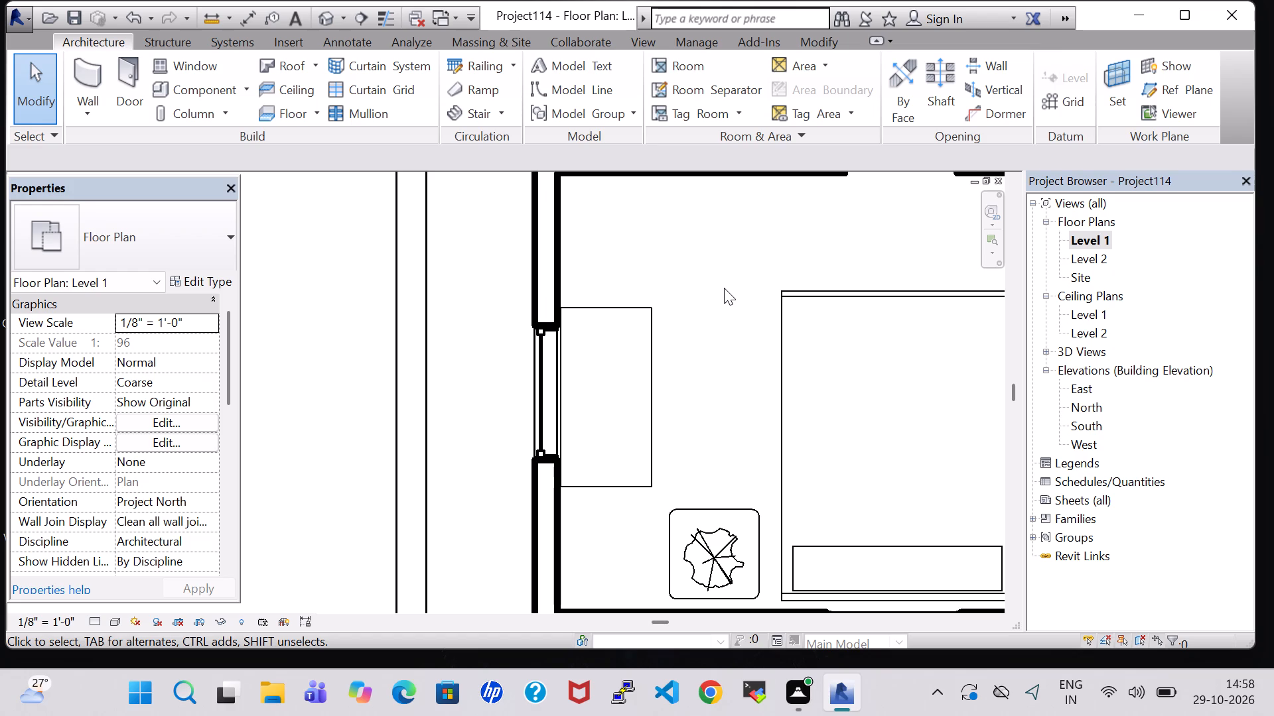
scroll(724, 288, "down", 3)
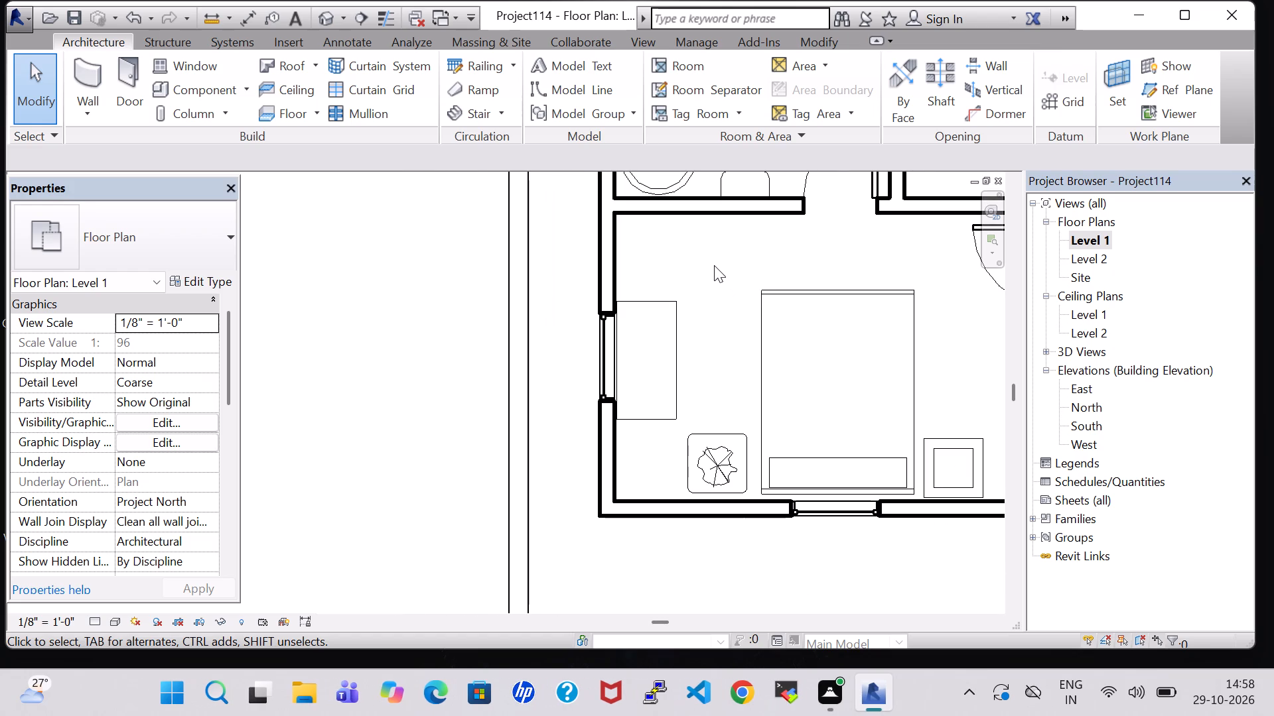
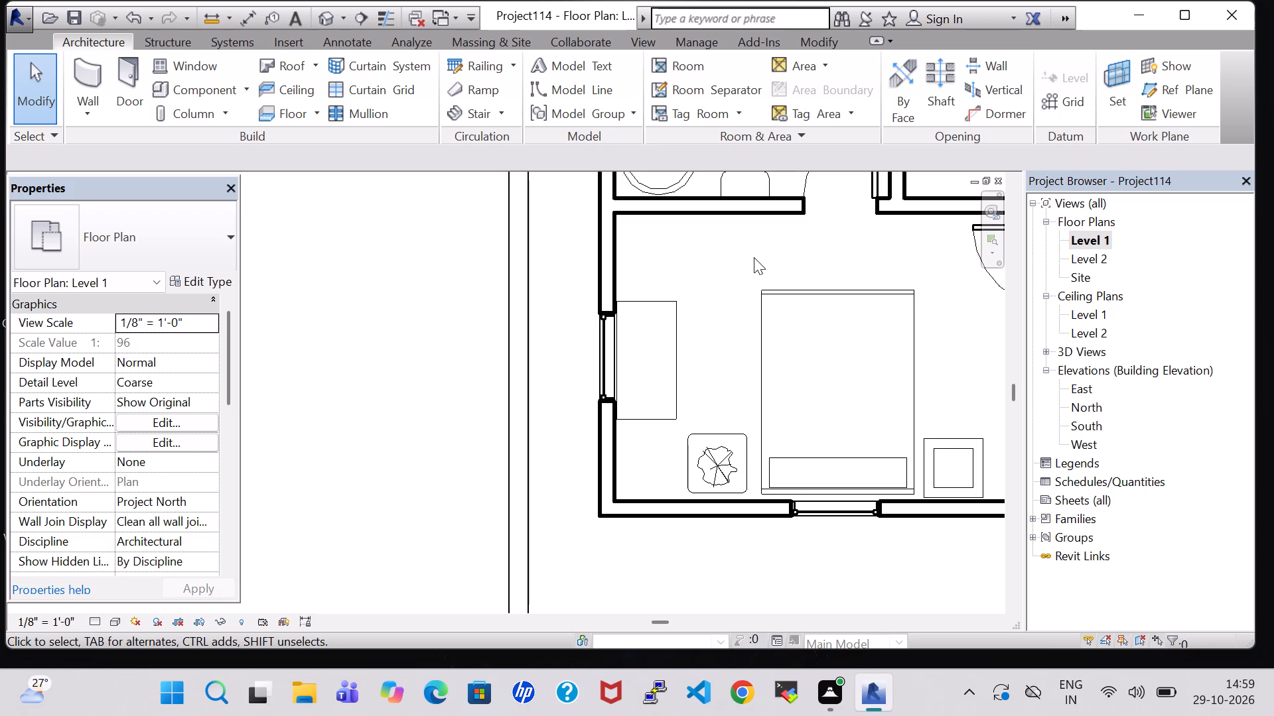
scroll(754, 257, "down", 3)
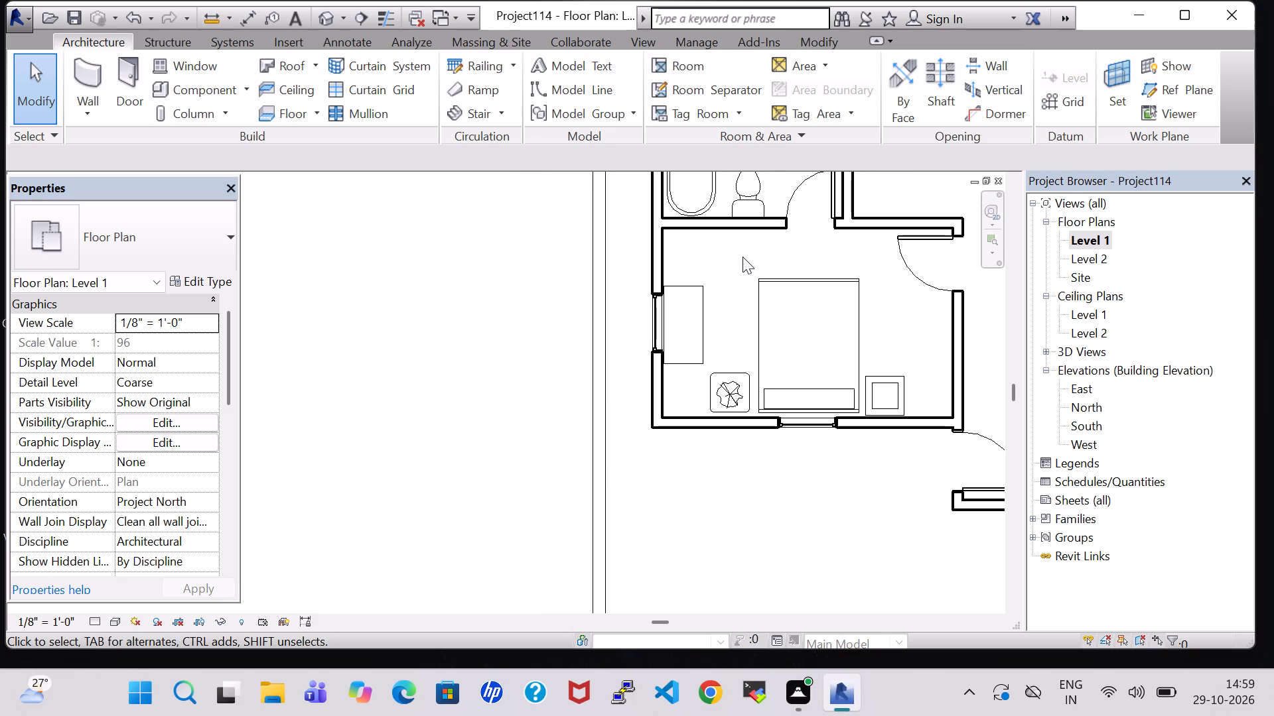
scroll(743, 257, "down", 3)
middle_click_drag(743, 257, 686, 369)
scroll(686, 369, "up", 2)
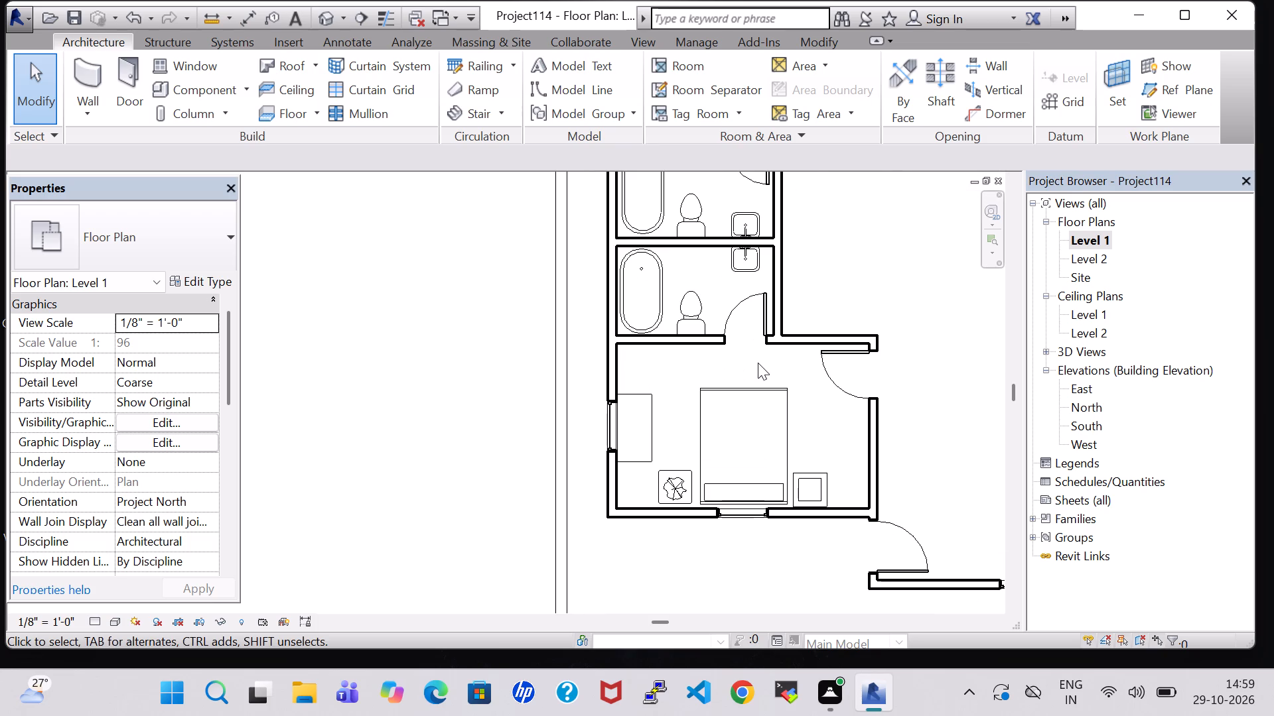
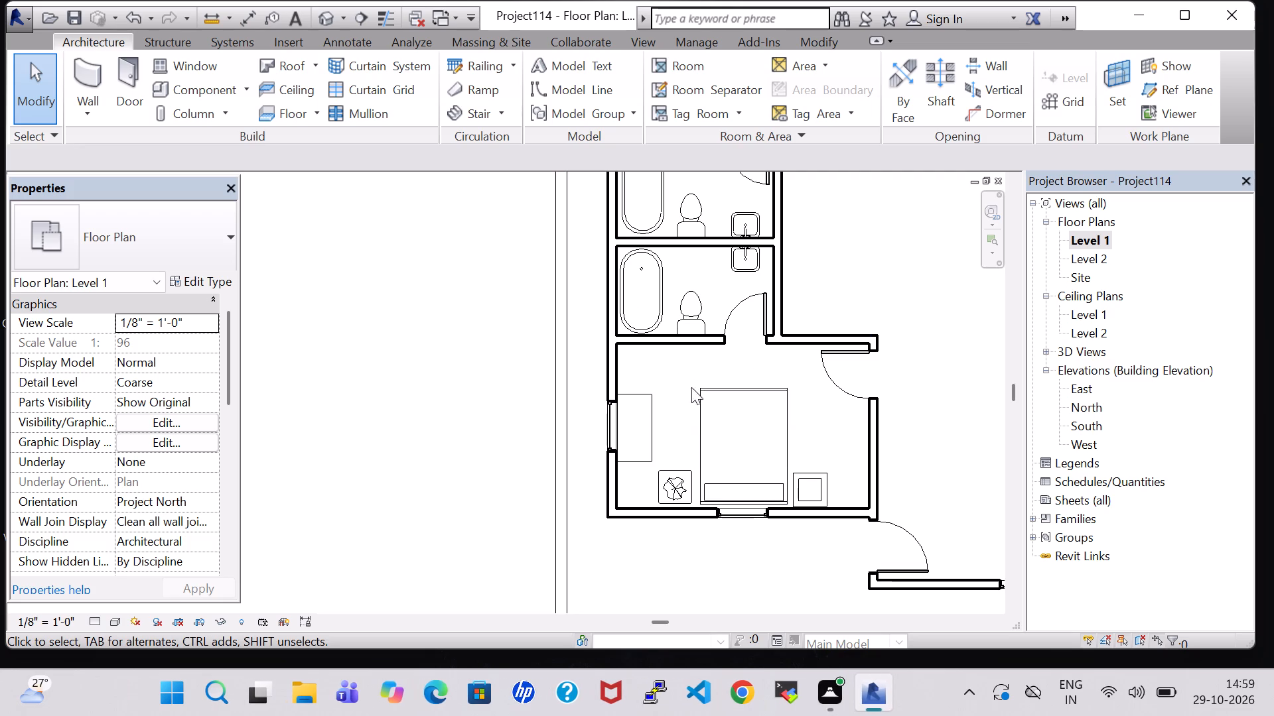
Place a matching Cabinet-File 2 Drawer 15" x 18" against the east wall beside the entry door in the bedroom below the bathrooms.
left_click(834, 428)
scroll(834, 428, "up", 4)
middle_click_drag(834, 428, 835, 385)
middle_click(835, 382)
scroll(831, 378, "down", 1)
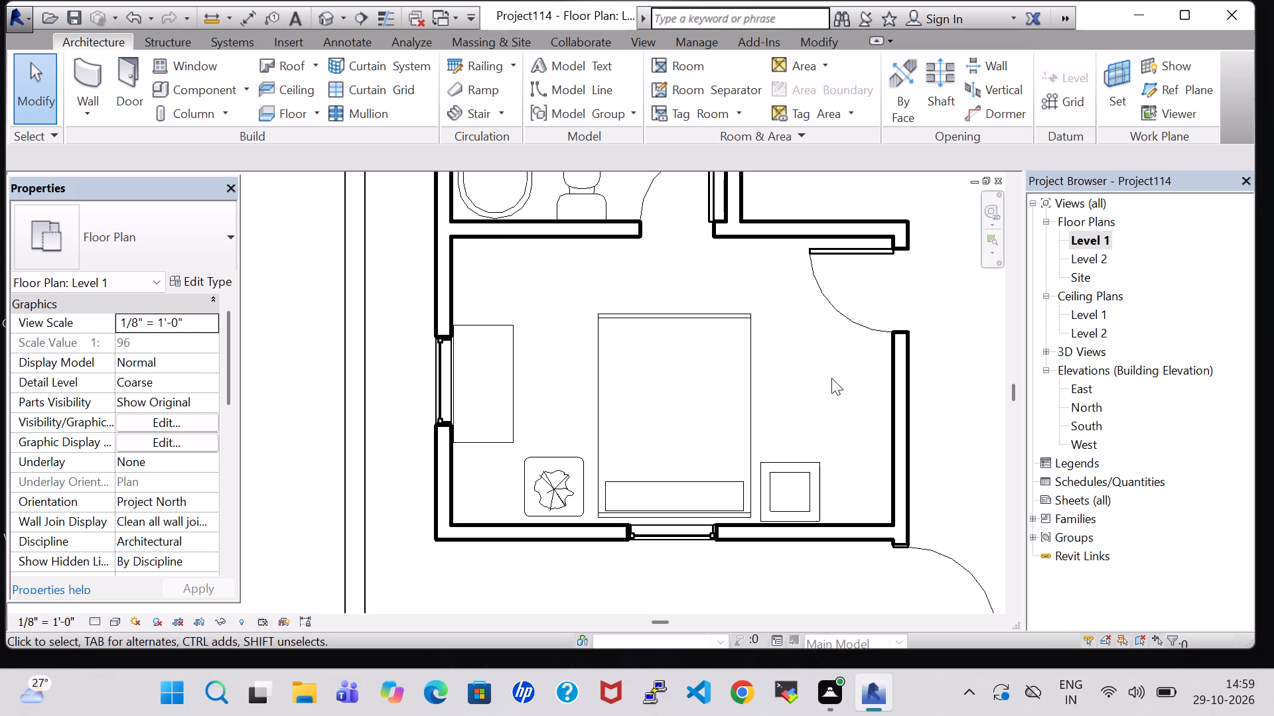
scroll(831, 378, "down", 2)
middle_click_drag(831, 378, 759, 387)
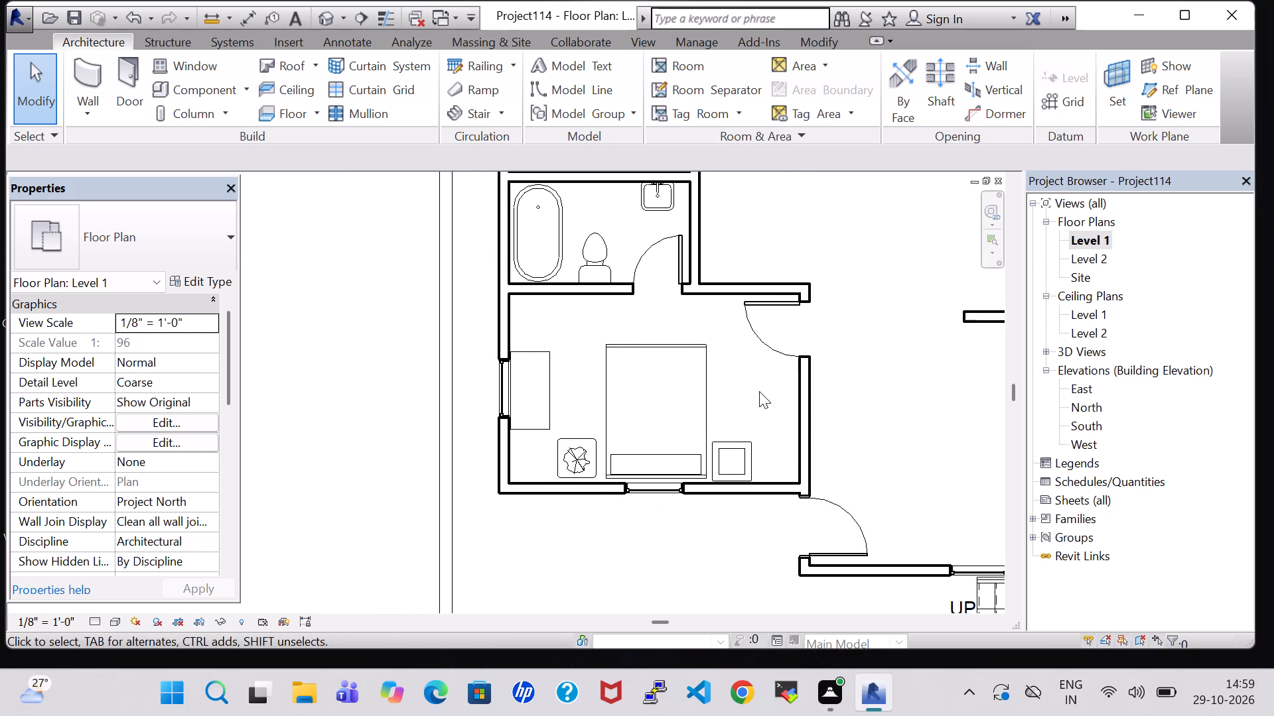
scroll(756, 392, "down", 1)
middle_click_drag(719, 262, 756, 442)
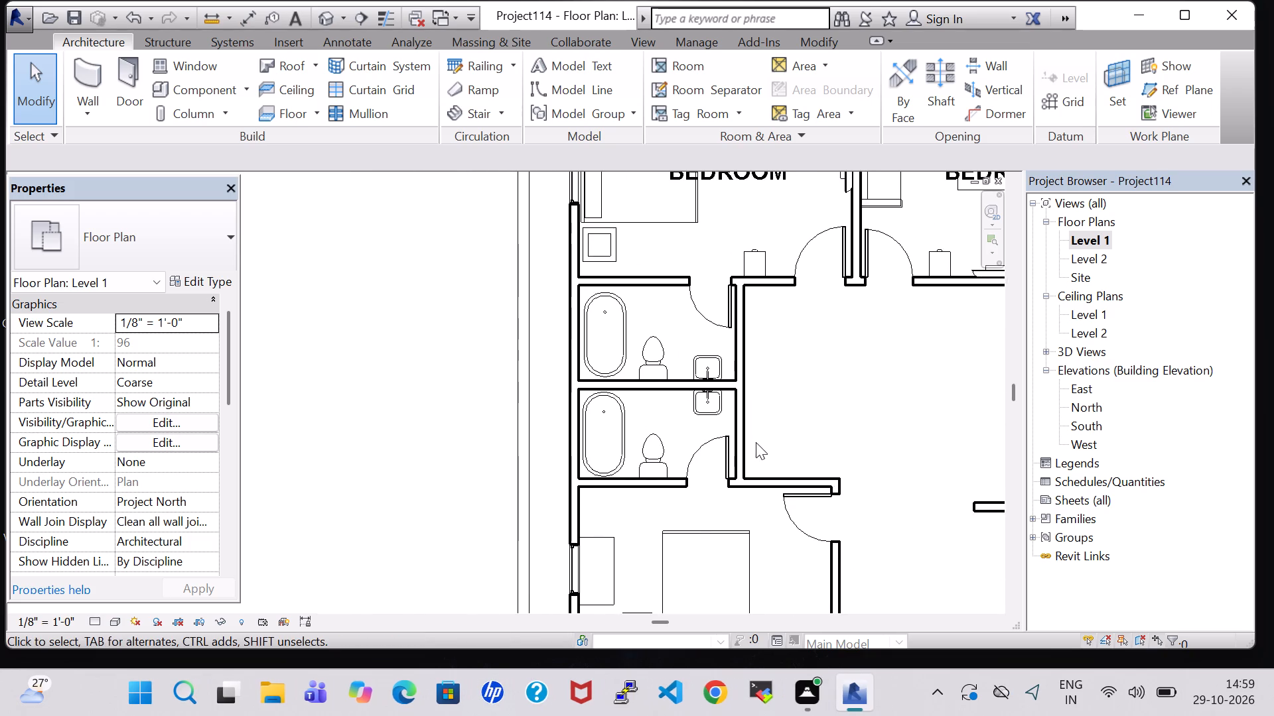
left_click(753, 253)
right_click(753, 253)
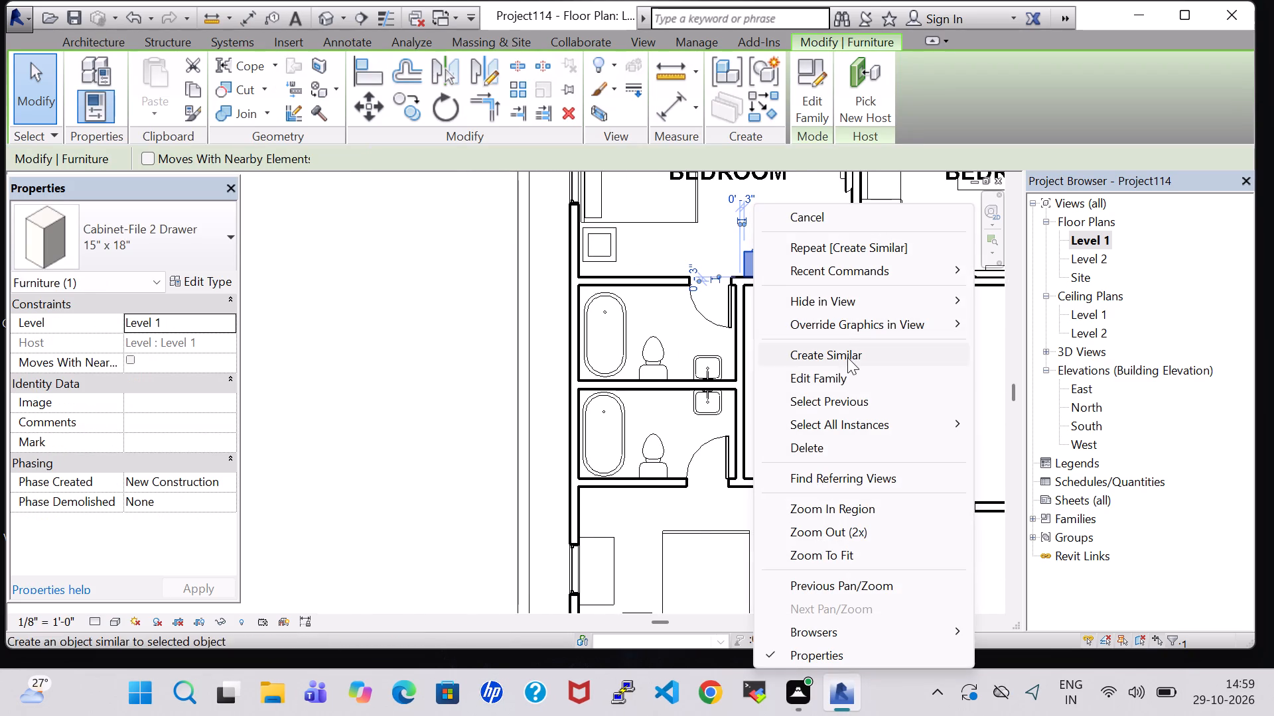
left_click(847, 357)
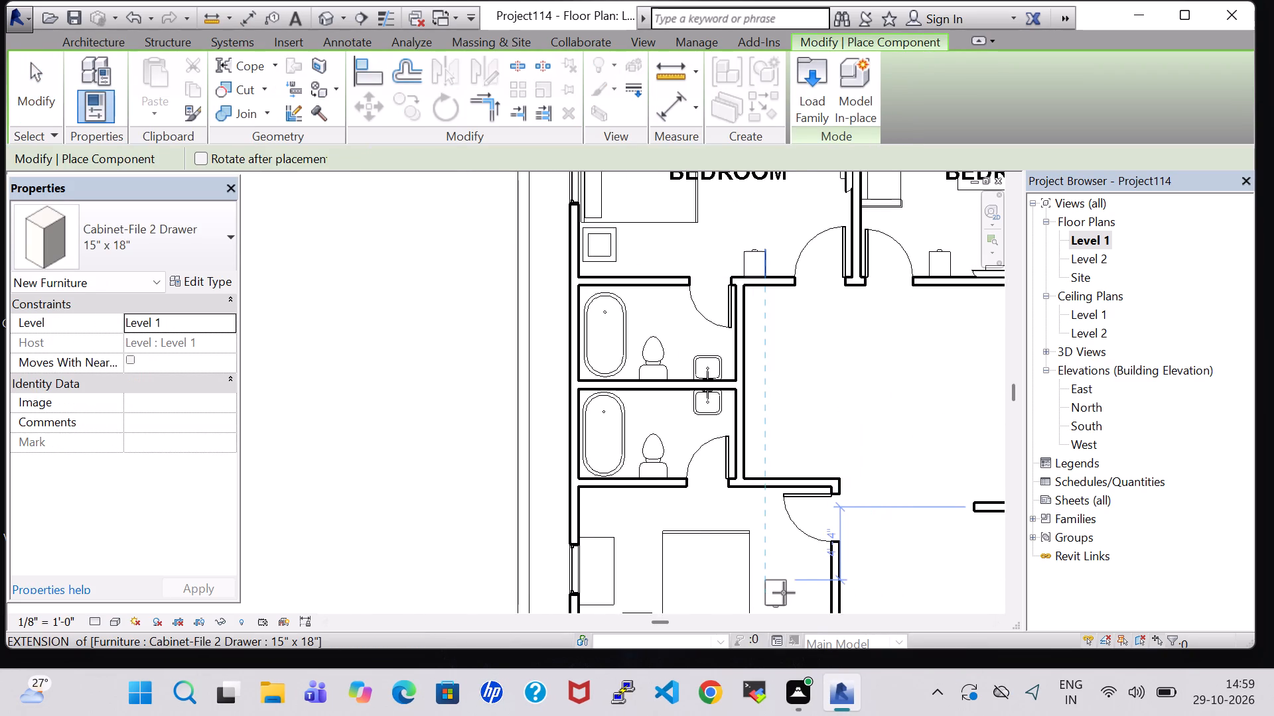
key("space")
key("space")
key("space")
scroll(784, 593, "up", 5)
middle_click_drag(785, 589, 811, 448)
scroll(811, 448, "up", 1)
left_click(896, 405)
key("Escape")
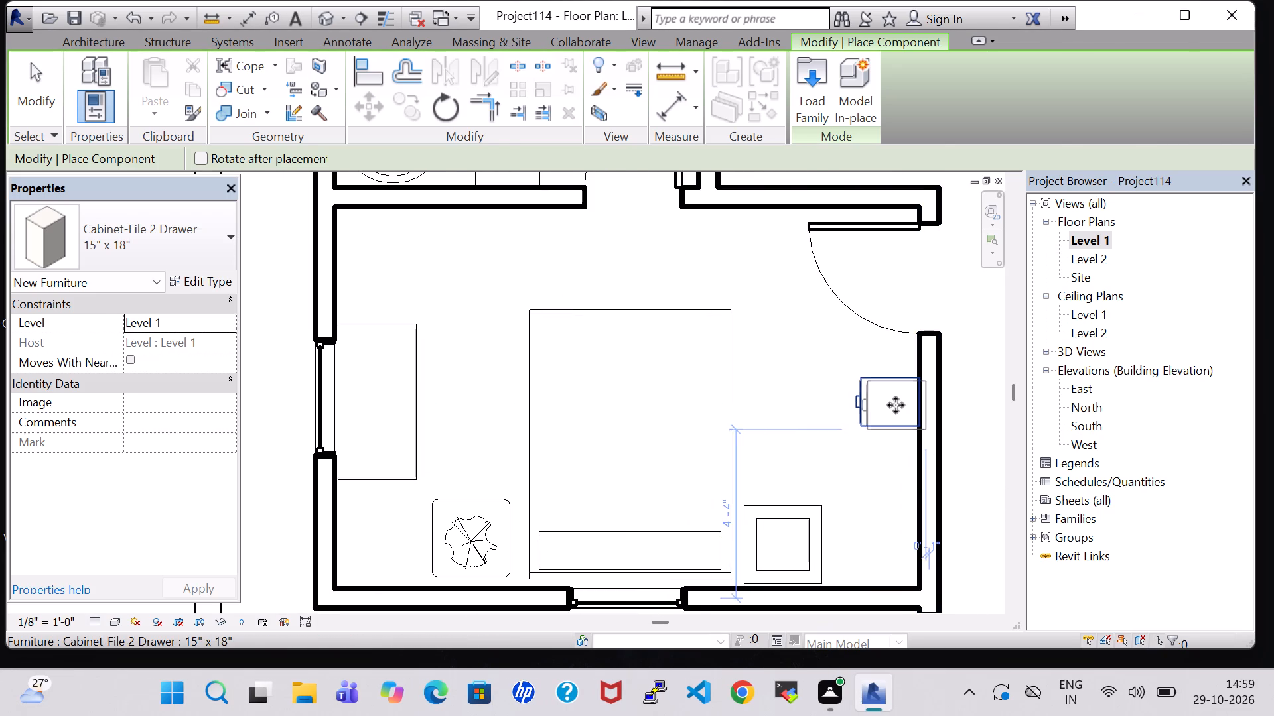
key("Escape")
Place a matching Mirror-Ellipse 24" x 48" on the wall behind the new file cabinet, copying the type from the upper bedroom.
scroll(742, 326, "down", 4)
middle_click_drag(742, 326, 753, 469)
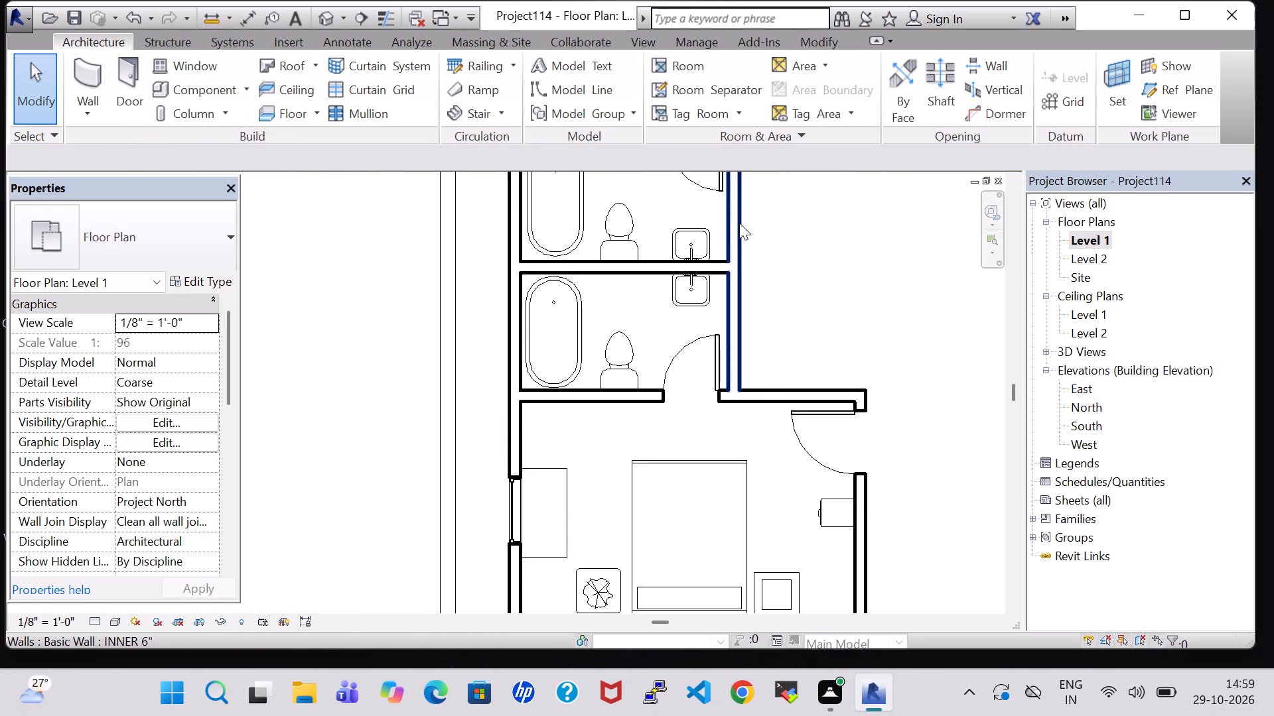
middle_click_drag(749, 216, 762, 401)
left_click(763, 308)
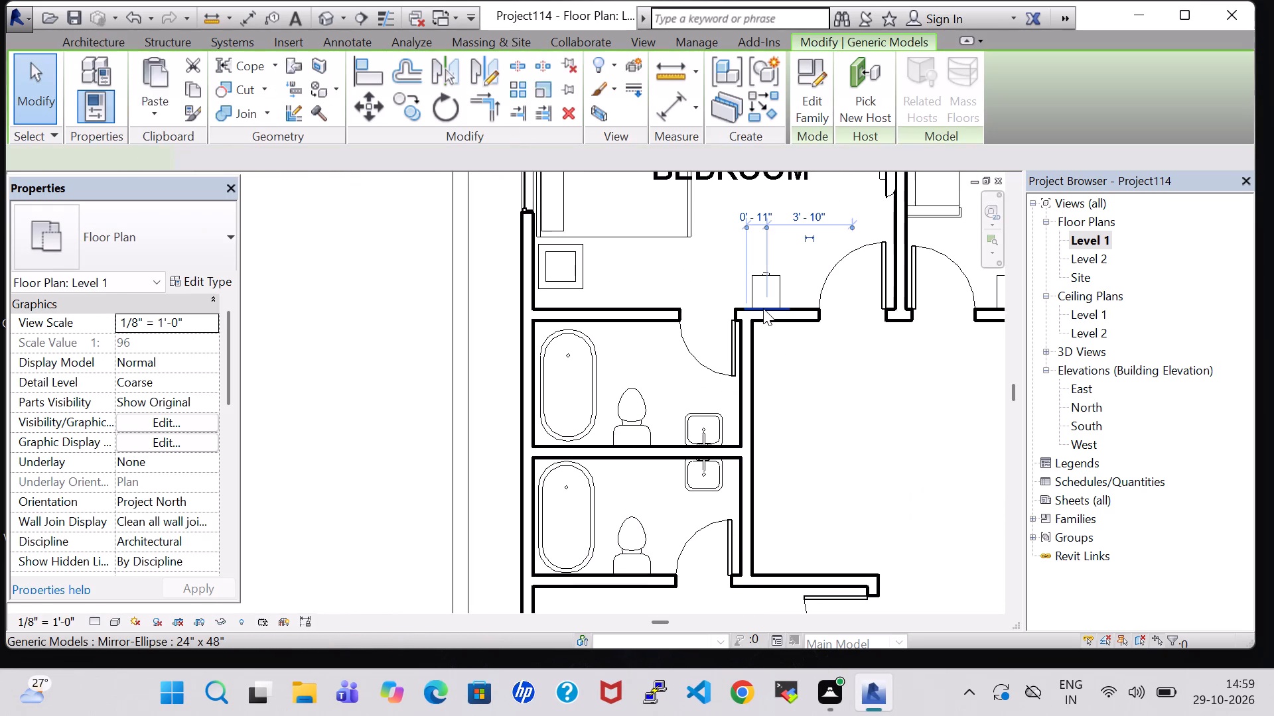
right_click(763, 308)
left_click(837, 353)
middle_click_drag(833, 457, 798, 279)
scroll(829, 522, "up", 7)
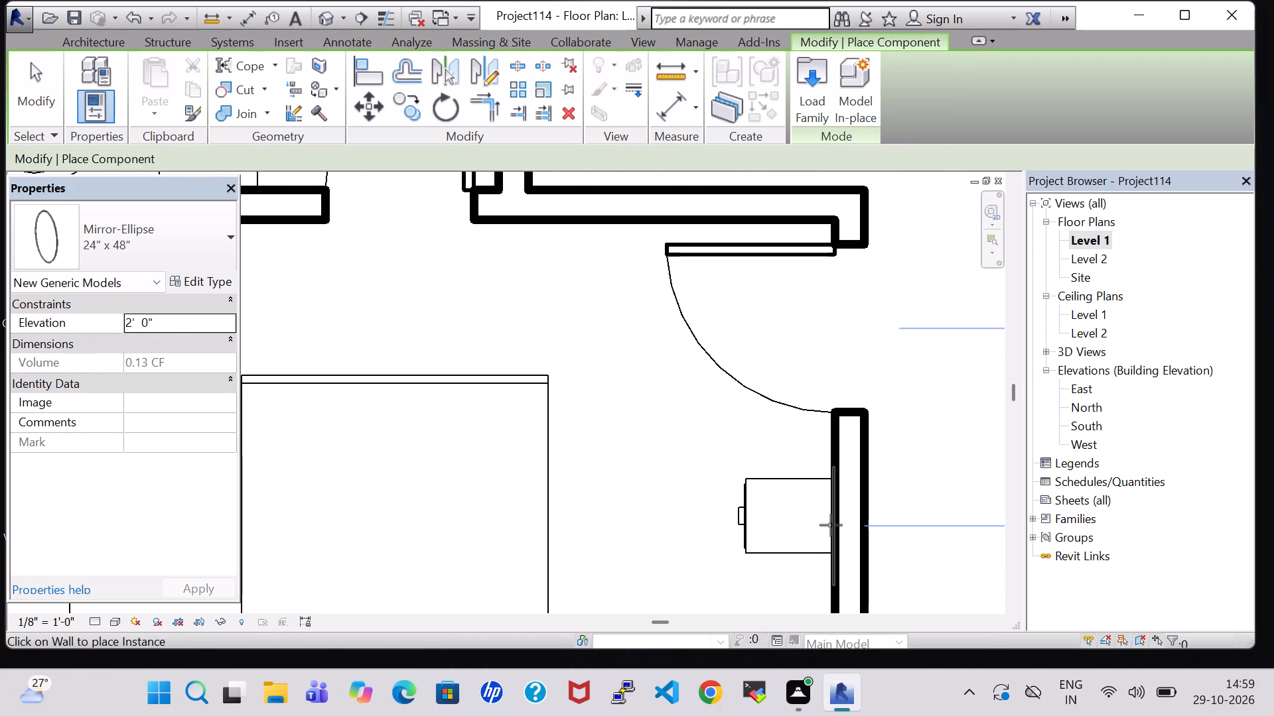
left_click(831, 521)
key("Escape")
key("Escape")
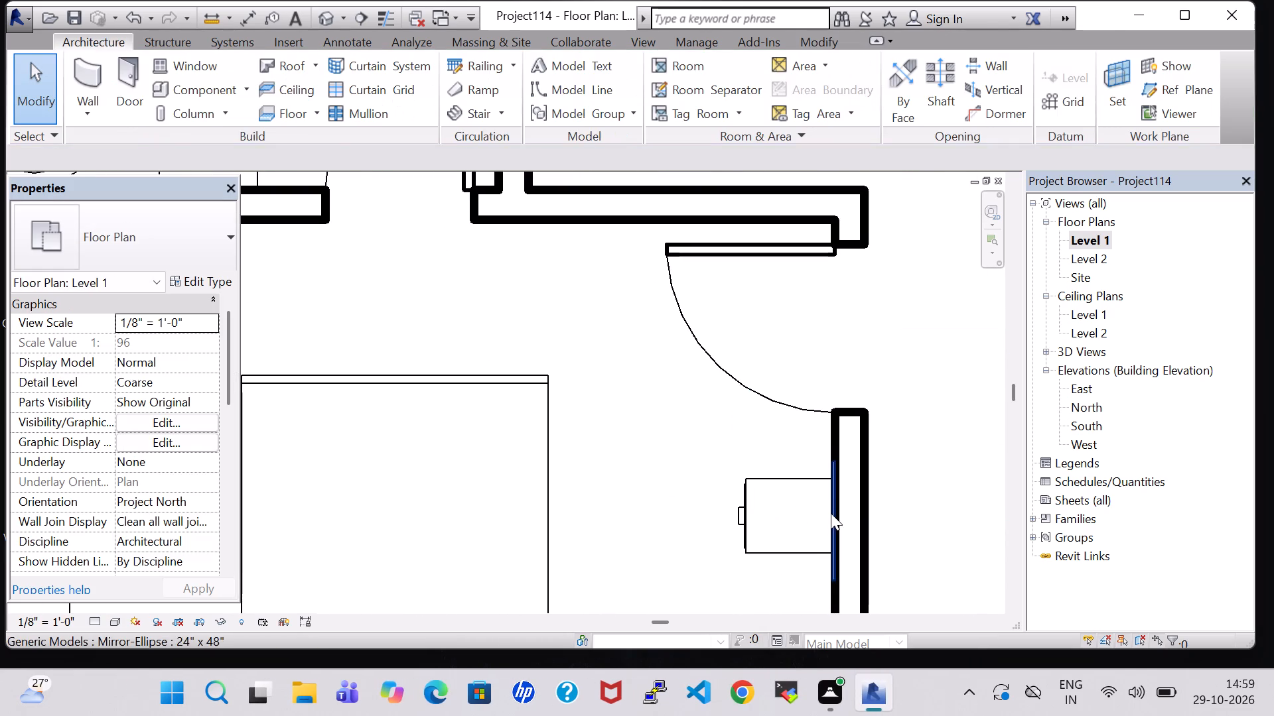
Set the new elliptical mirror's elevation to 3' 0".
left_click(831, 505)
left_click(740, 404)
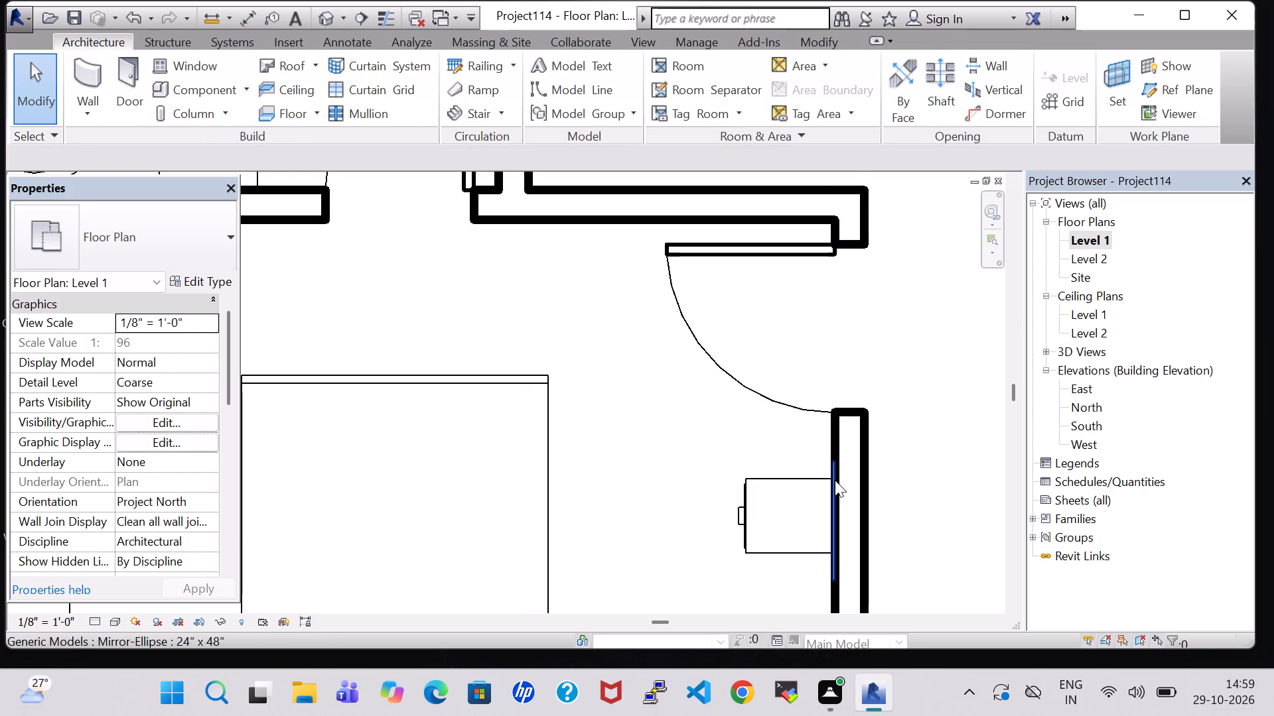
left_click(835, 480)
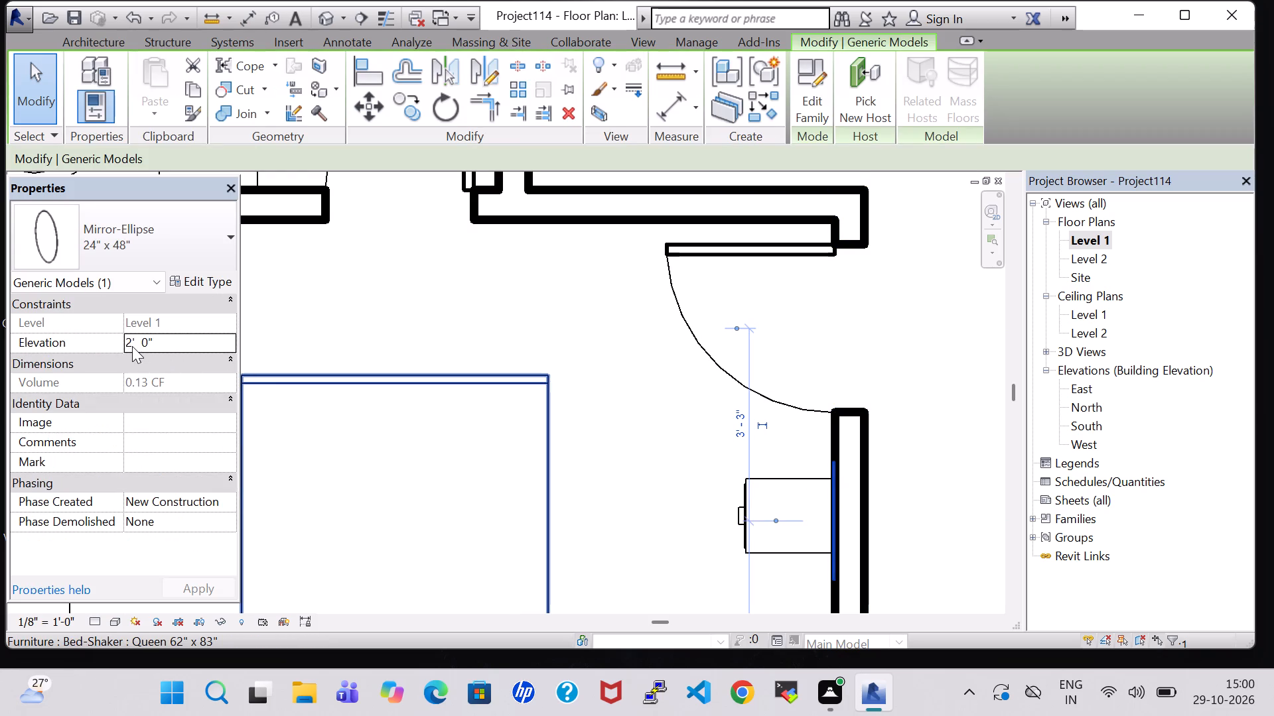
left_click(133, 346)
key("BackSpace")
key("3")
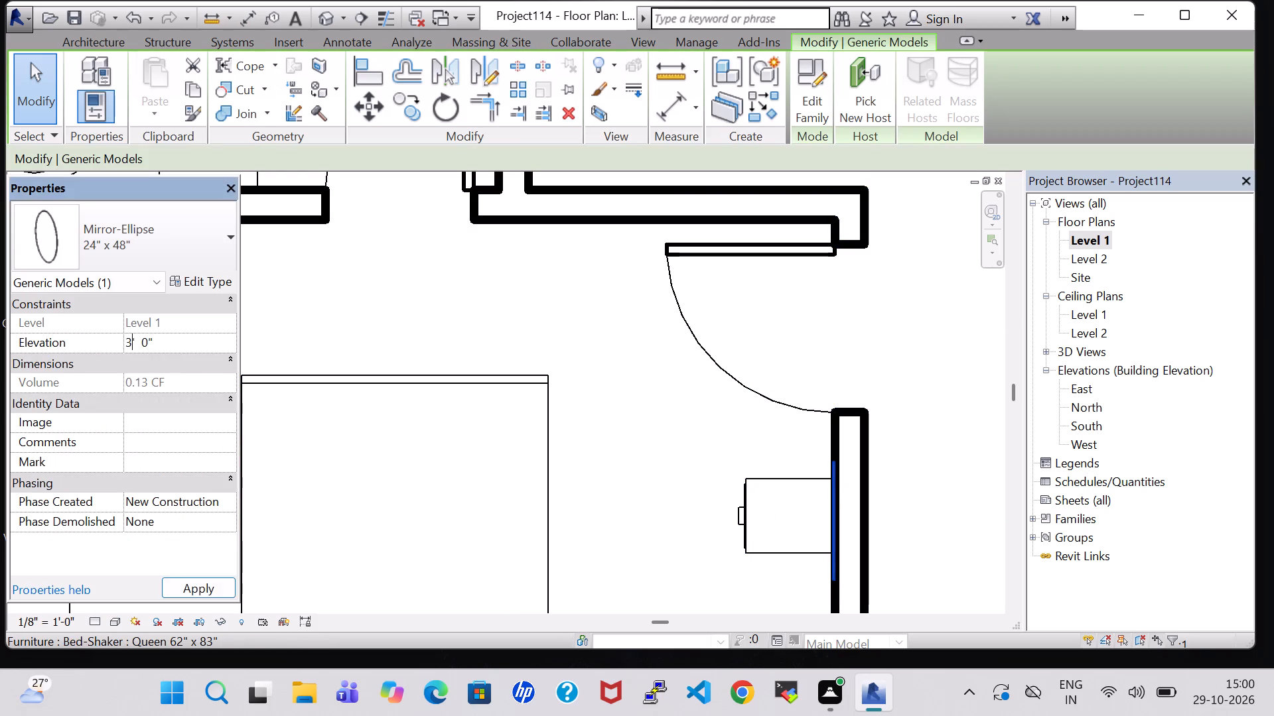
left_click(212, 593)
left_click(626, 459)
Examine the furnished bedrooms and bathrooms in the 3D view, including the cabinets and wall mirrors.
scroll(626, 458, "down", 2)
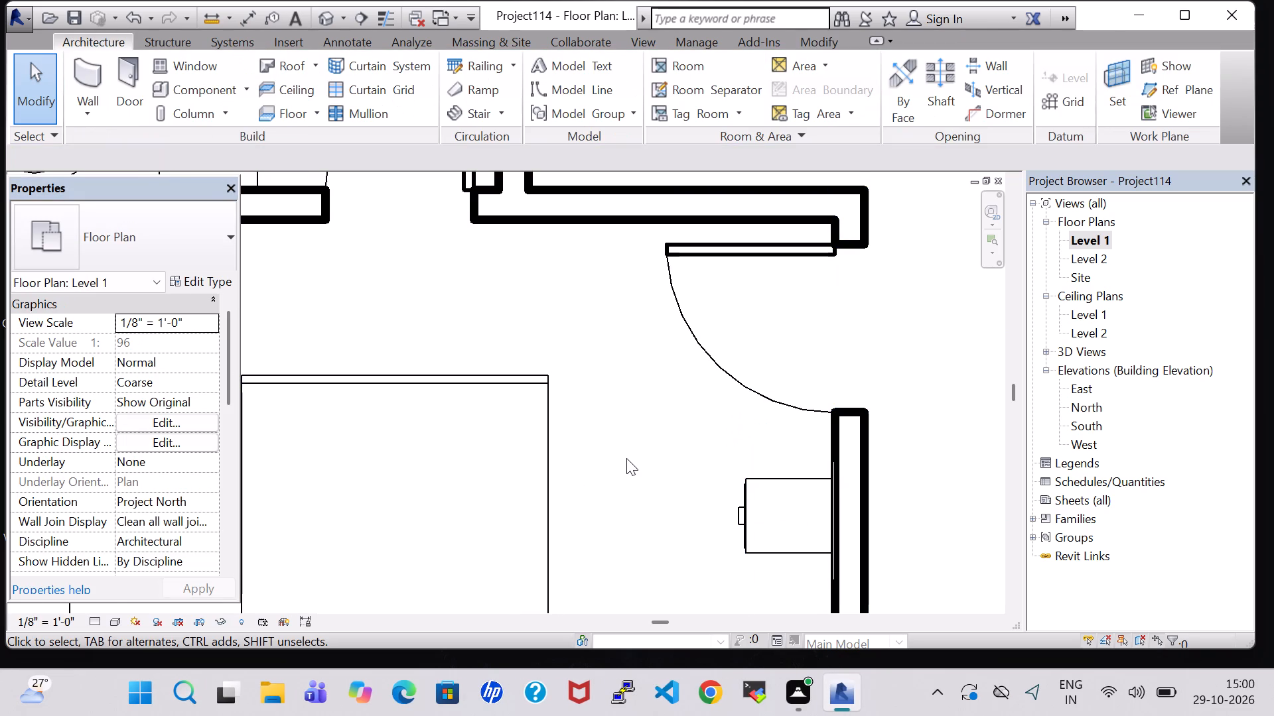
scroll(626, 458, "down", 3)
middle_click_drag(626, 456, 624, 418)
scroll(626, 396, "down", 2)
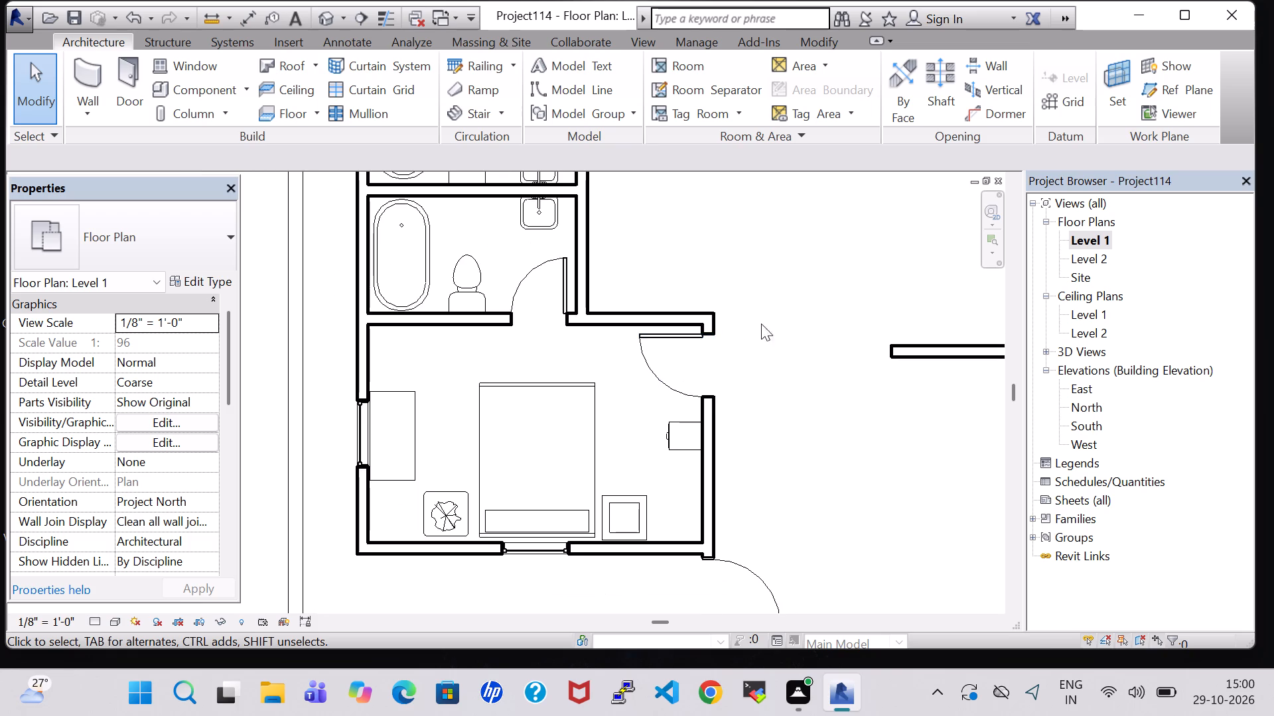
middle_click_drag(772, 296, 782, 405)
scroll(782, 405, "down", 3)
middle_click_drag(782, 405, 774, 353)
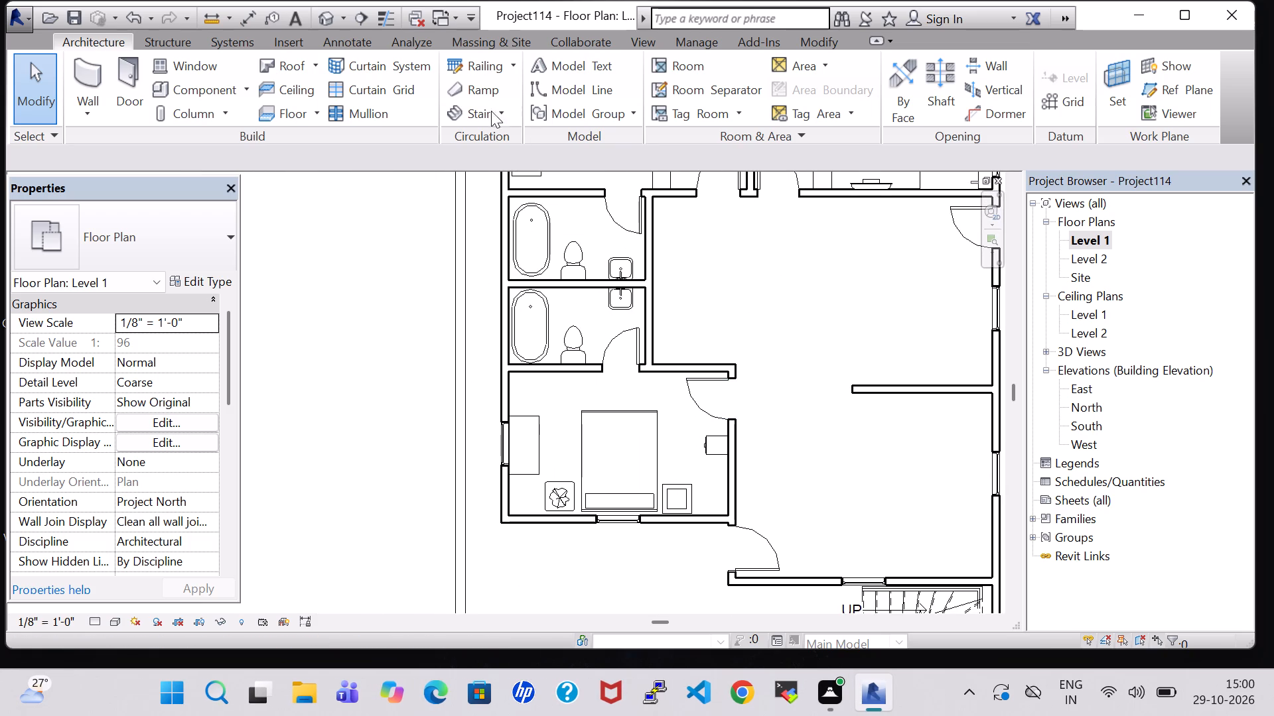
left_click(320, 17)
scroll(564, 378, "down", 2)
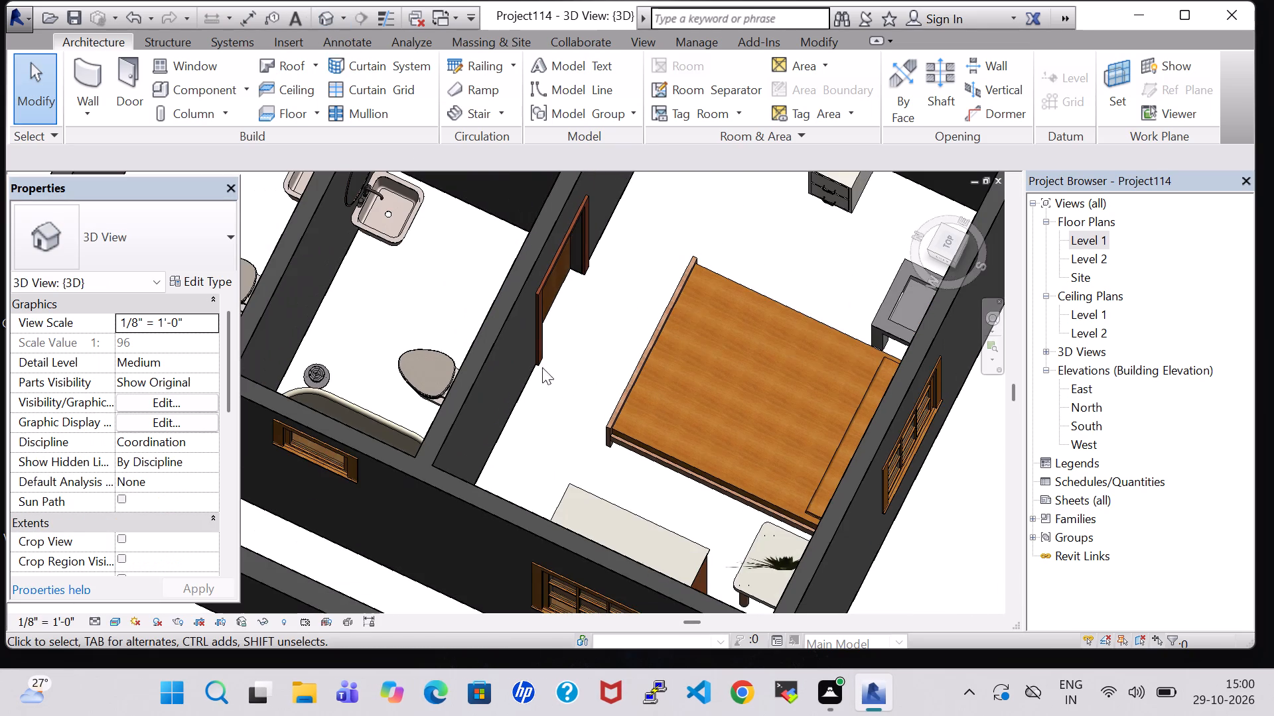
middle_click_drag(451, 287, 516, 317)
scroll(516, 319, "down", 4)
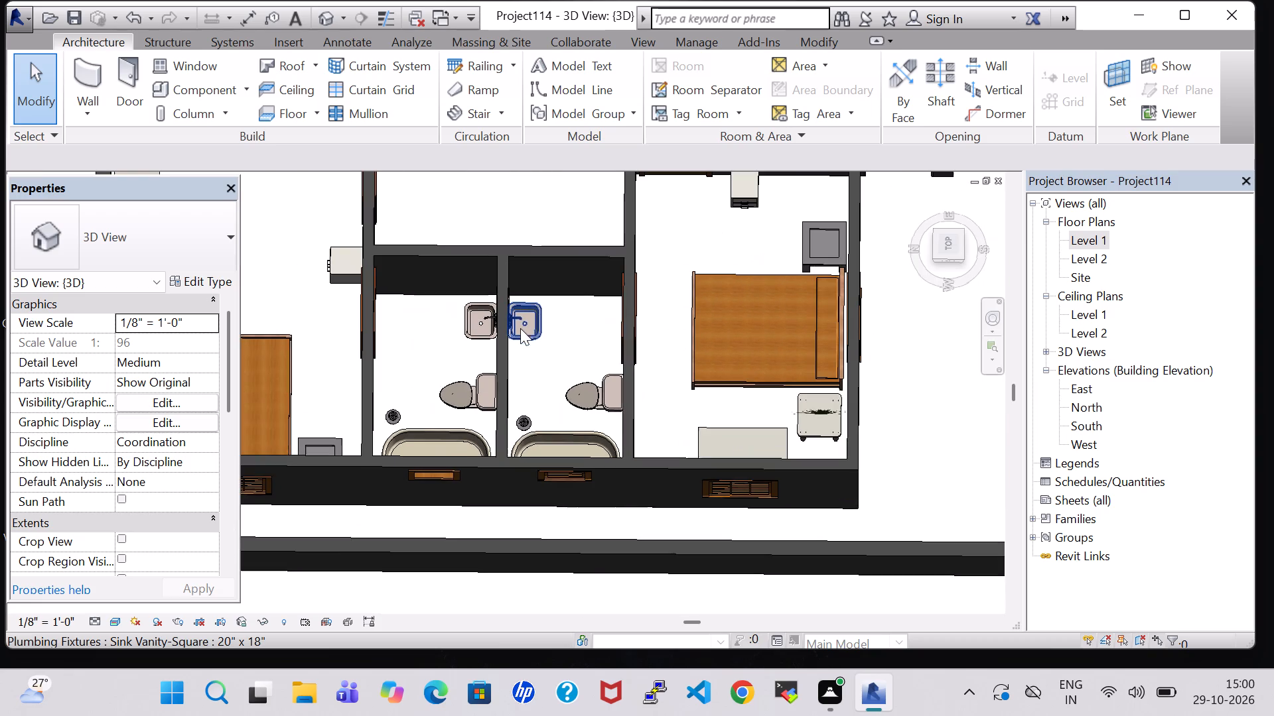
middle_click_drag(540, 328, 544, 421, "shift")
scroll(483, 225, "up", 1)
middle_click_drag(483, 225, 552, 246)
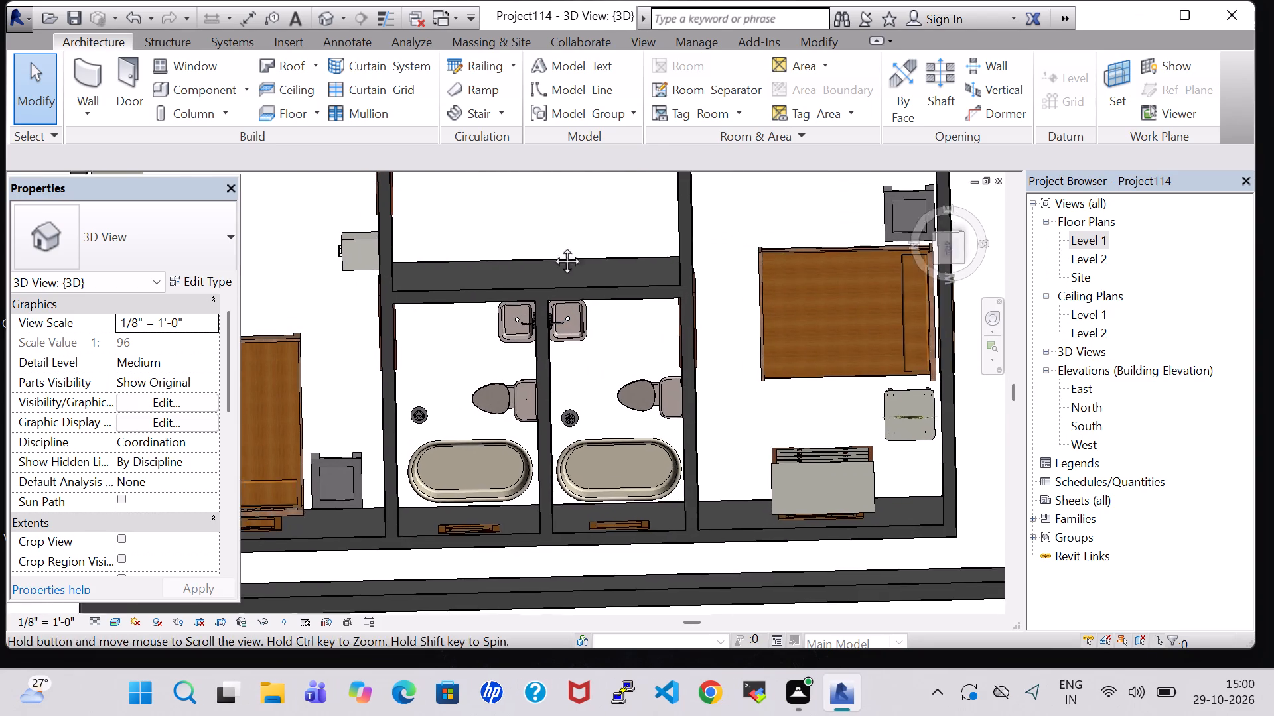
middle_click_drag(552, 246, 575, 253)
middle_click_drag(382, 326, 463, 216, "shift")
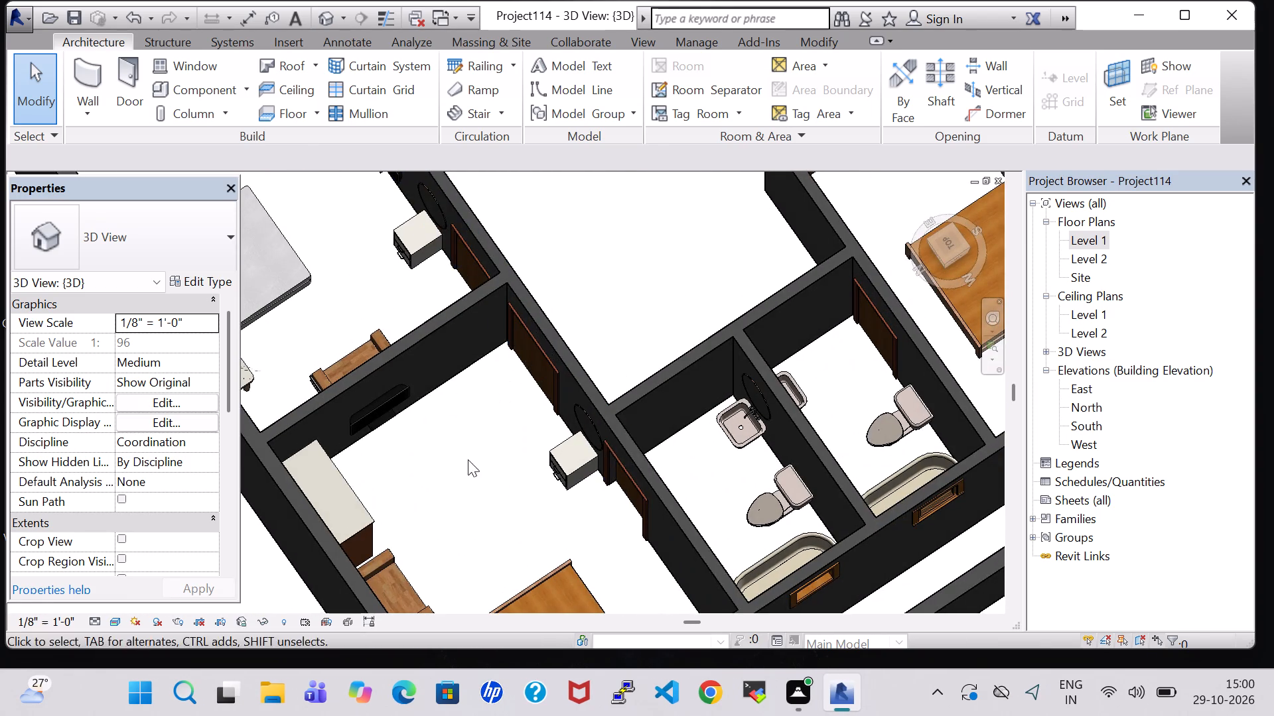
middle_click_drag(467, 459, 490, 384)
middle_click_drag(539, 474, 558, 345)
middle_click_drag(567, 356, 598, 251, "shift")
scroll(598, 249, "up", 1, "shift")
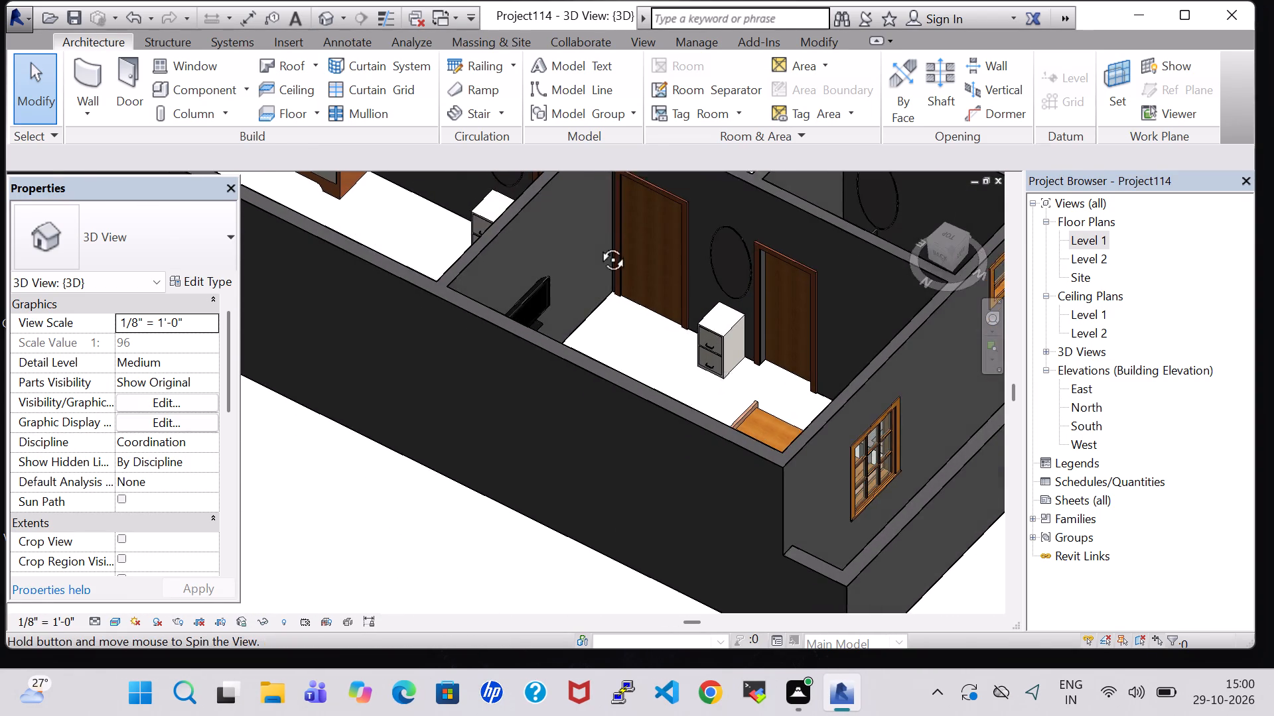
middle_click_drag(716, 251, 670, 346)
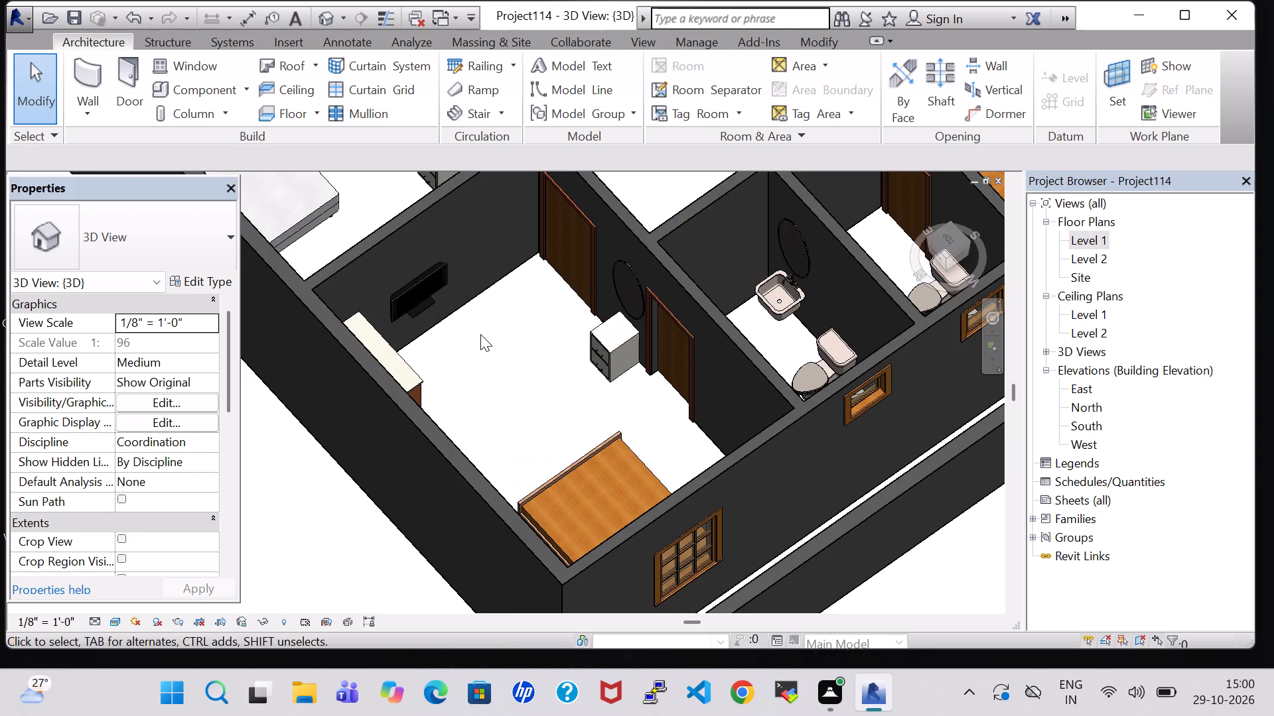
middle_click_drag(480, 334, 345, 348)
middle_click_drag(348, 186, 466, 450)
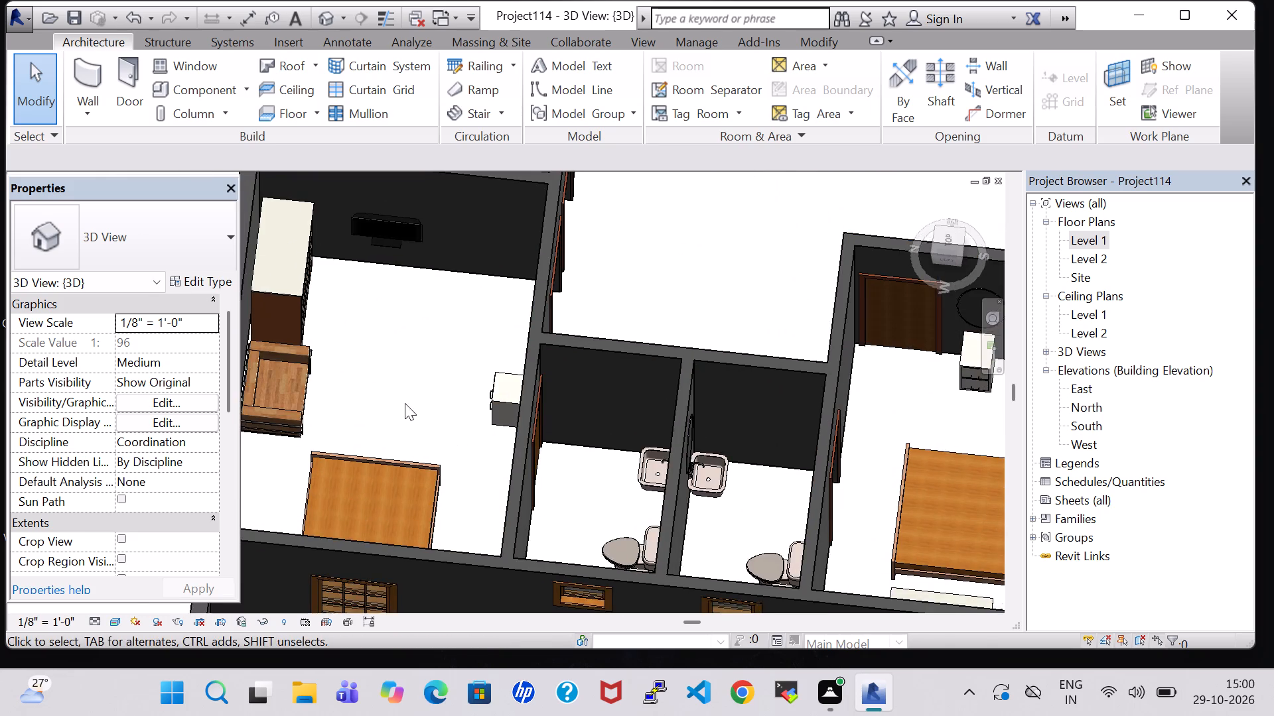
middle_click_drag(405, 403, 378, 341, "shift")
middle_click_drag(377, 266, 439, 381)
middle_click_drag(439, 388, 455, 460, "shift")
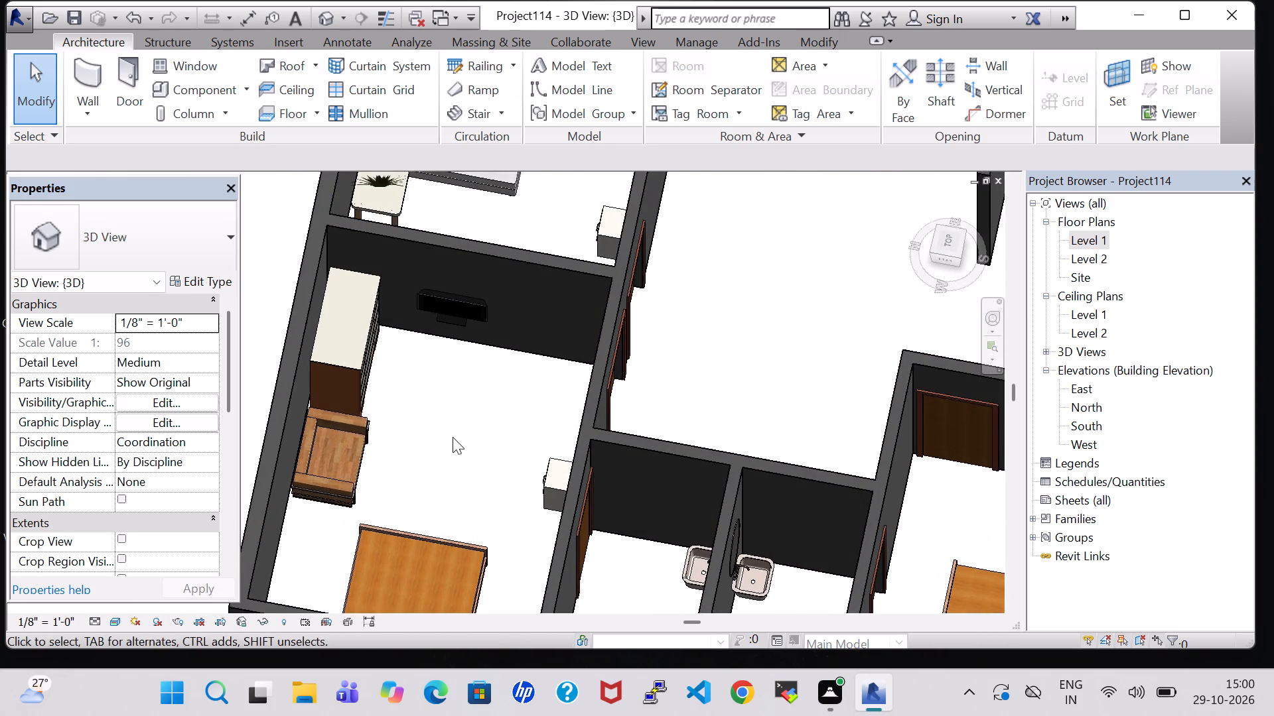
middle_click_drag(453, 437, 453, 508)
On the Level 1 floor plan, add a tagged room to the bedroom below the bathrooms and name it BEDROOM.
double_click(1084, 241)
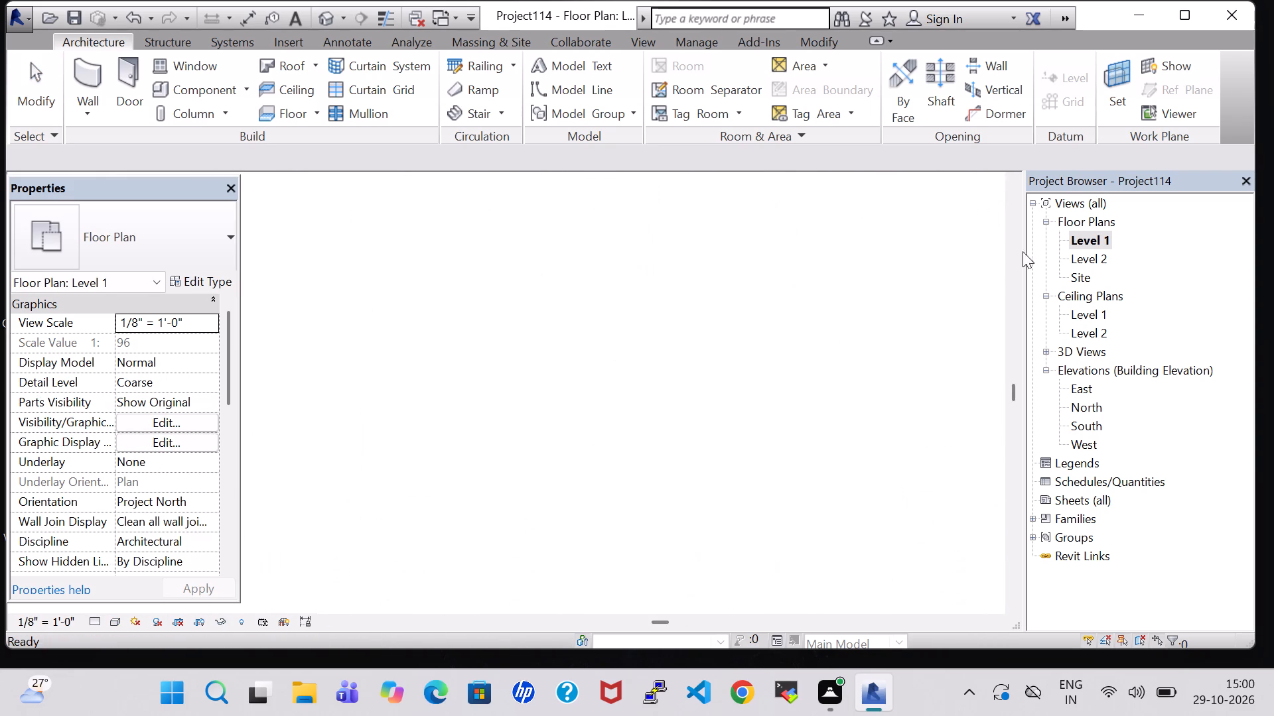
scroll(635, 354, "down", 4)
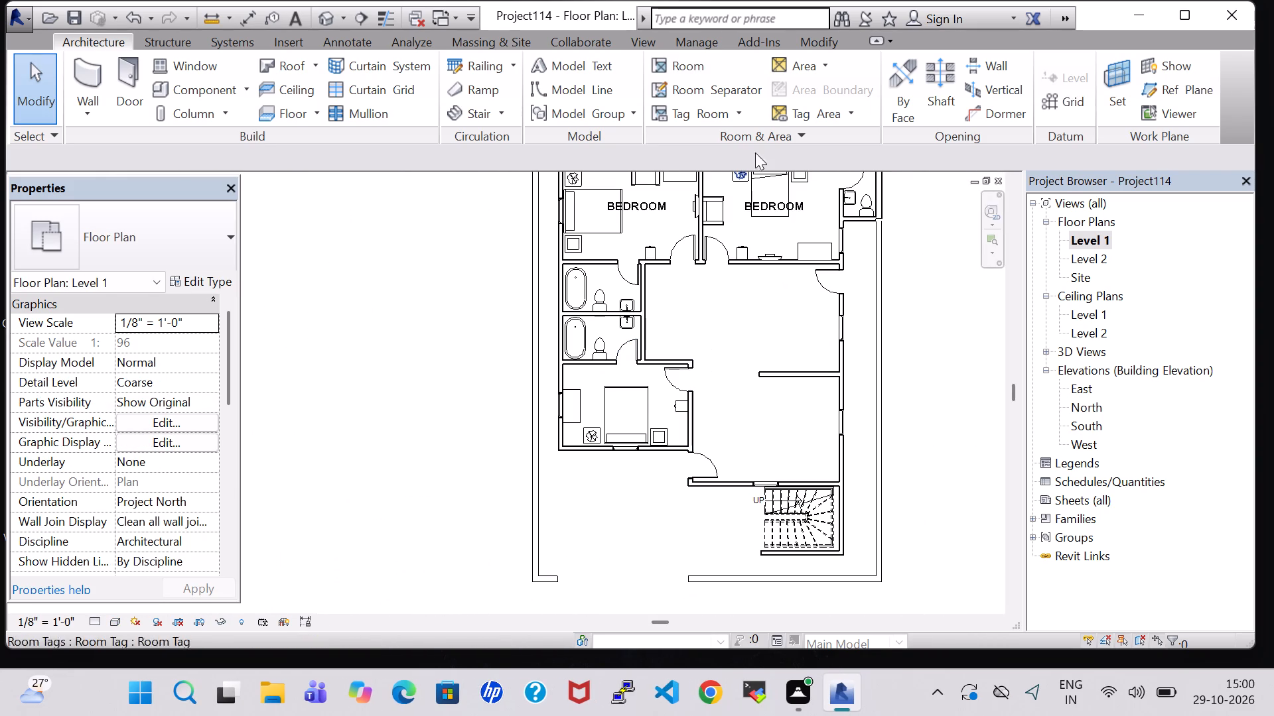
left_click(705, 68)
left_click(629, 407)
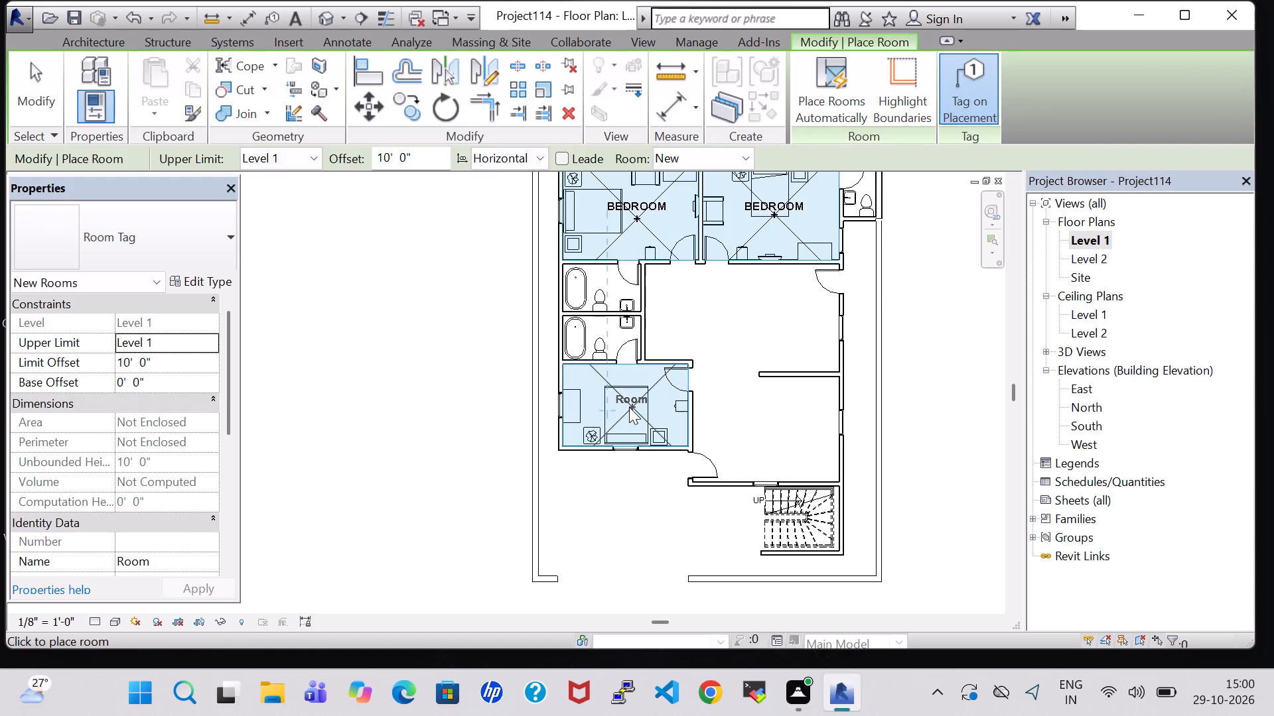
key("Escape")
double_click(630, 395)
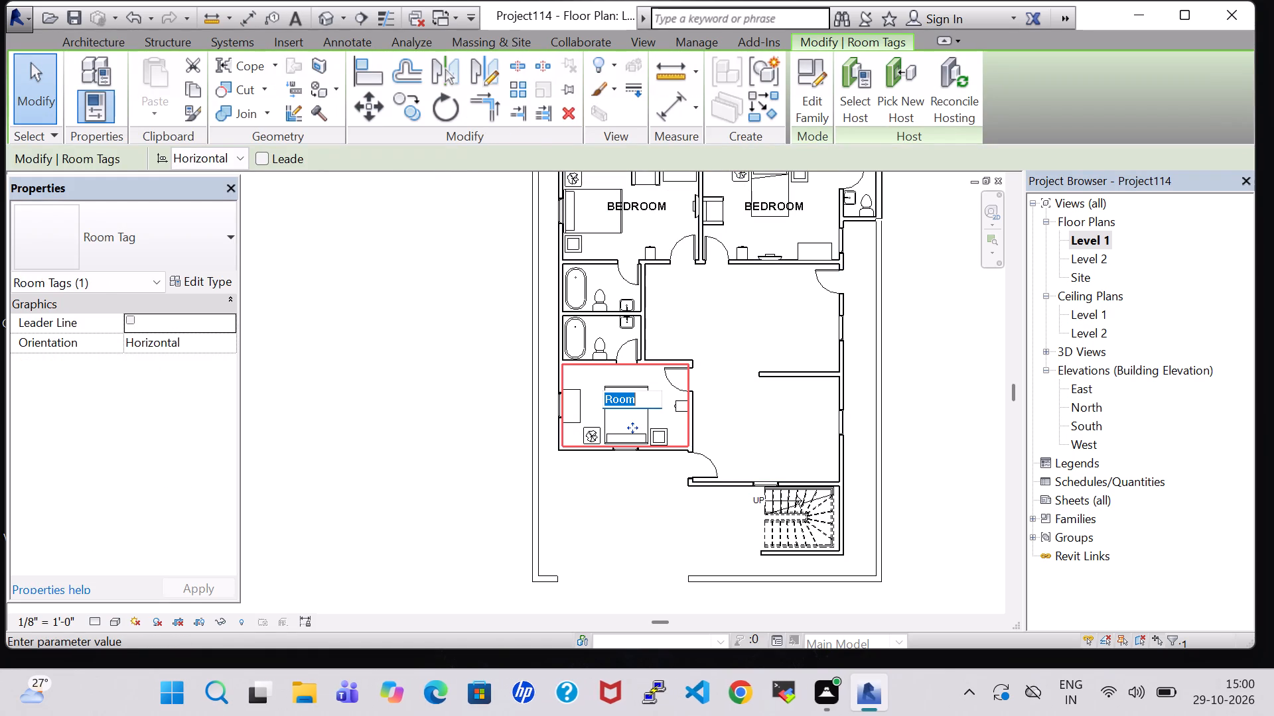
key("BackSpace")
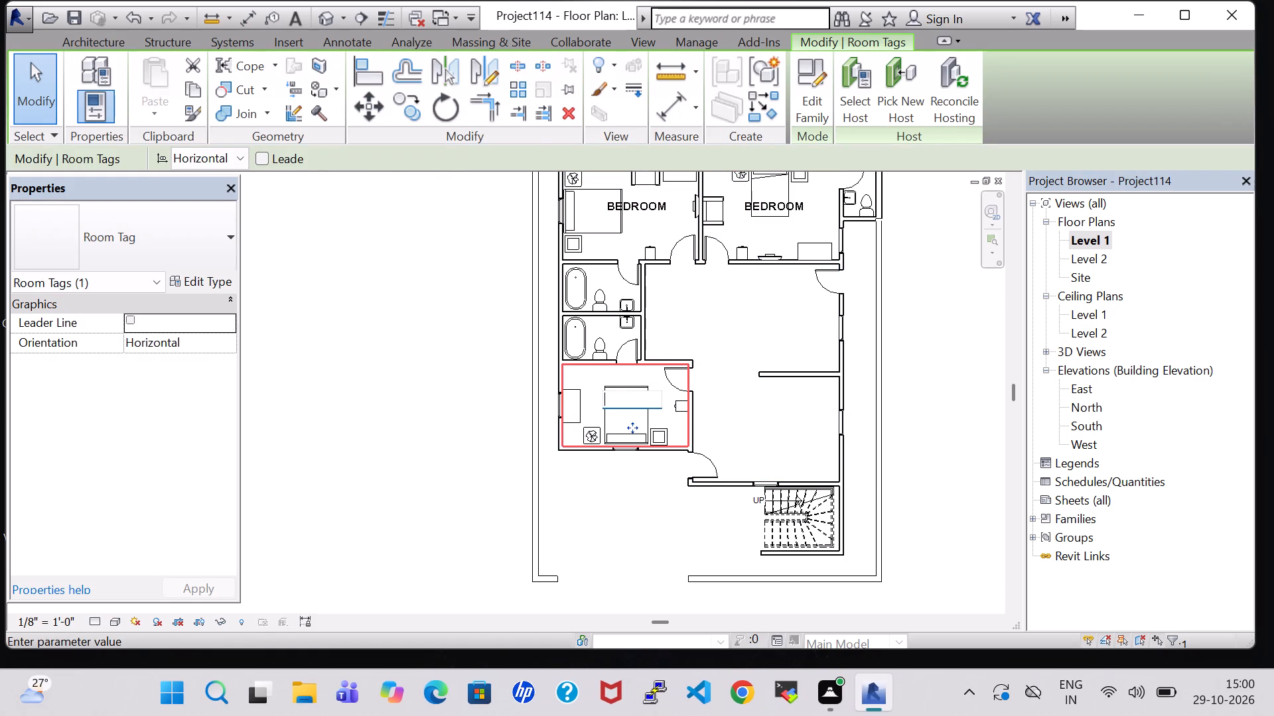
type("BEDROOM")
key("Return")
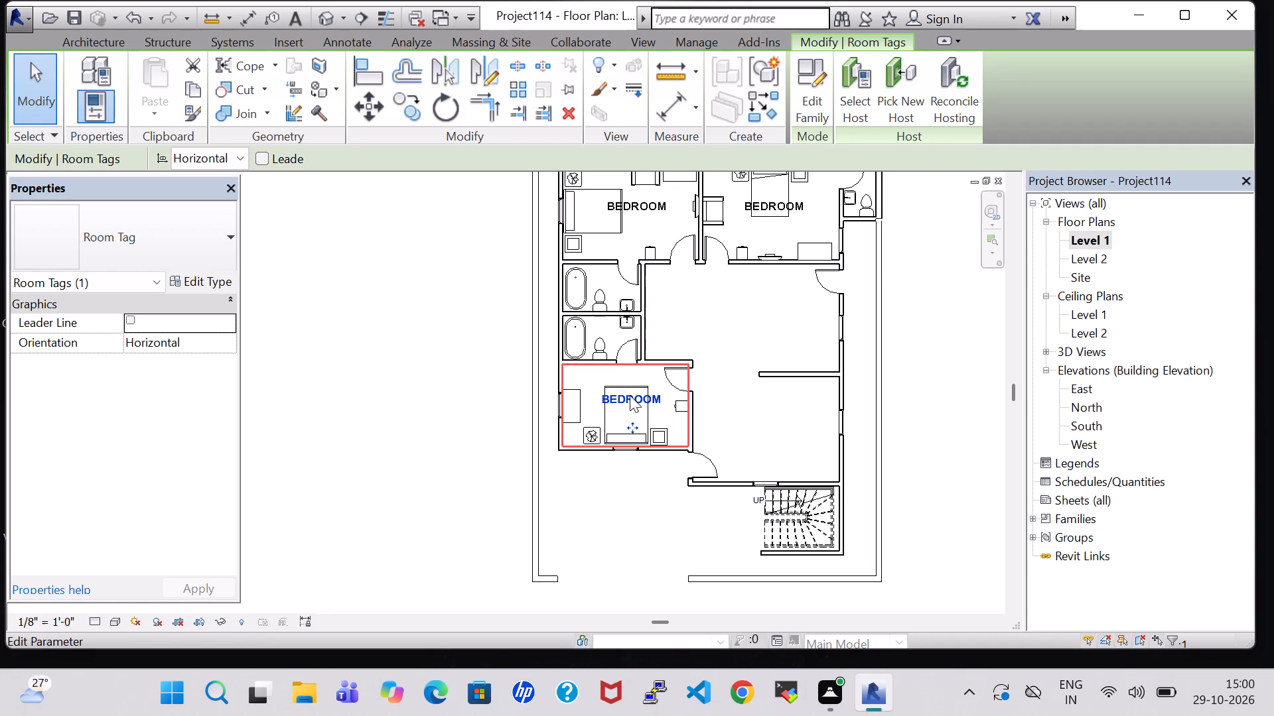
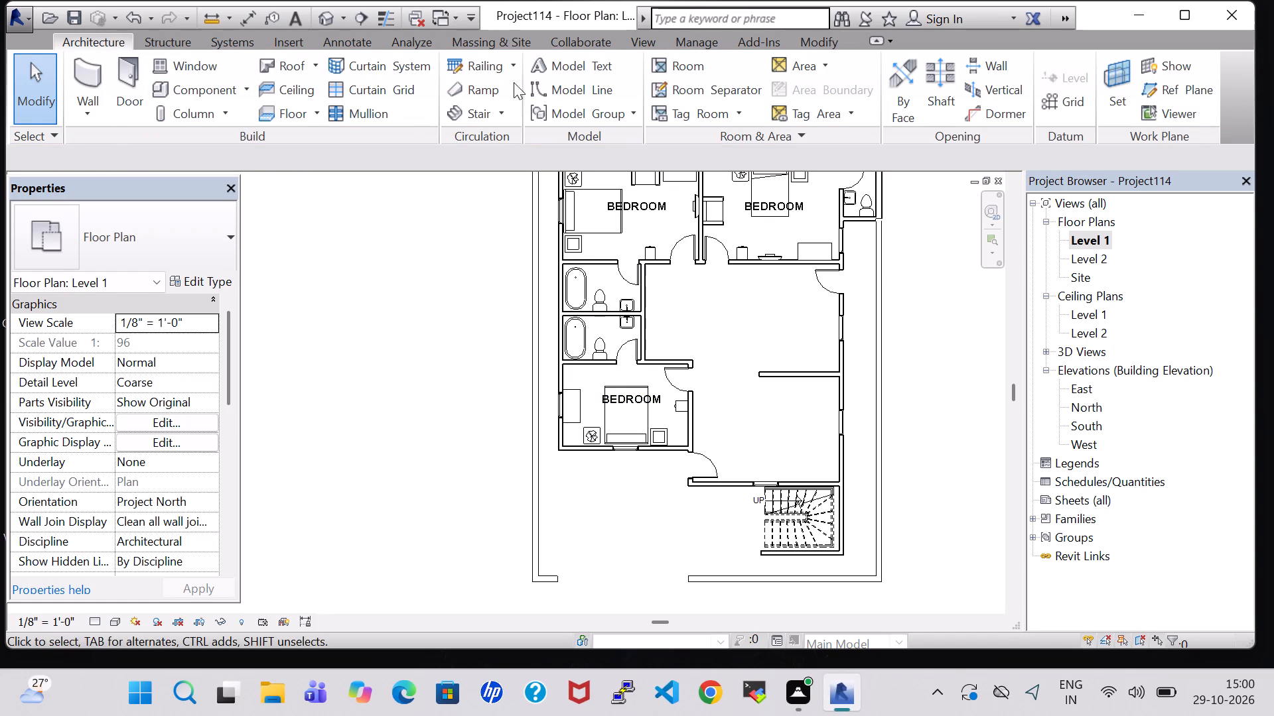
Add tagged rooms to the two stacked bathrooms between the upper and lower left bedrooms, keeping the 10' 0" limit offset.
left_click(689, 73)
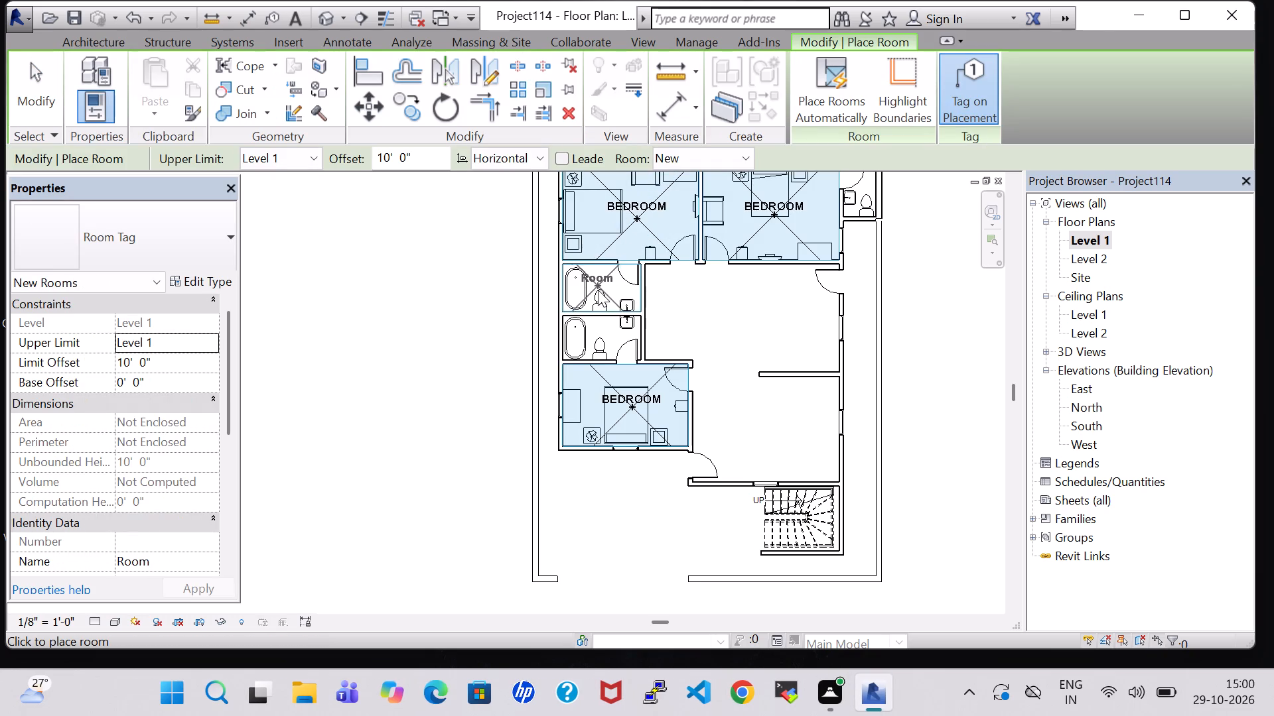
left_click(600, 292)
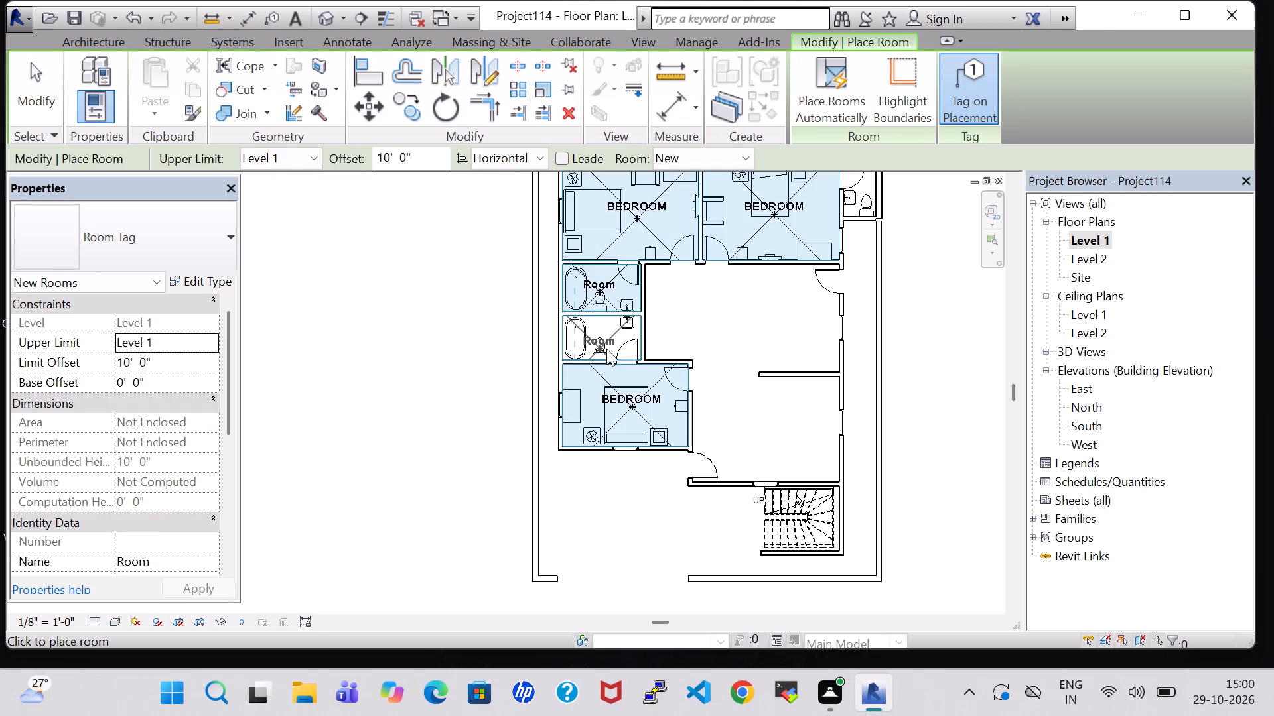
left_click(606, 347)
key("Escape")
key("Escape")
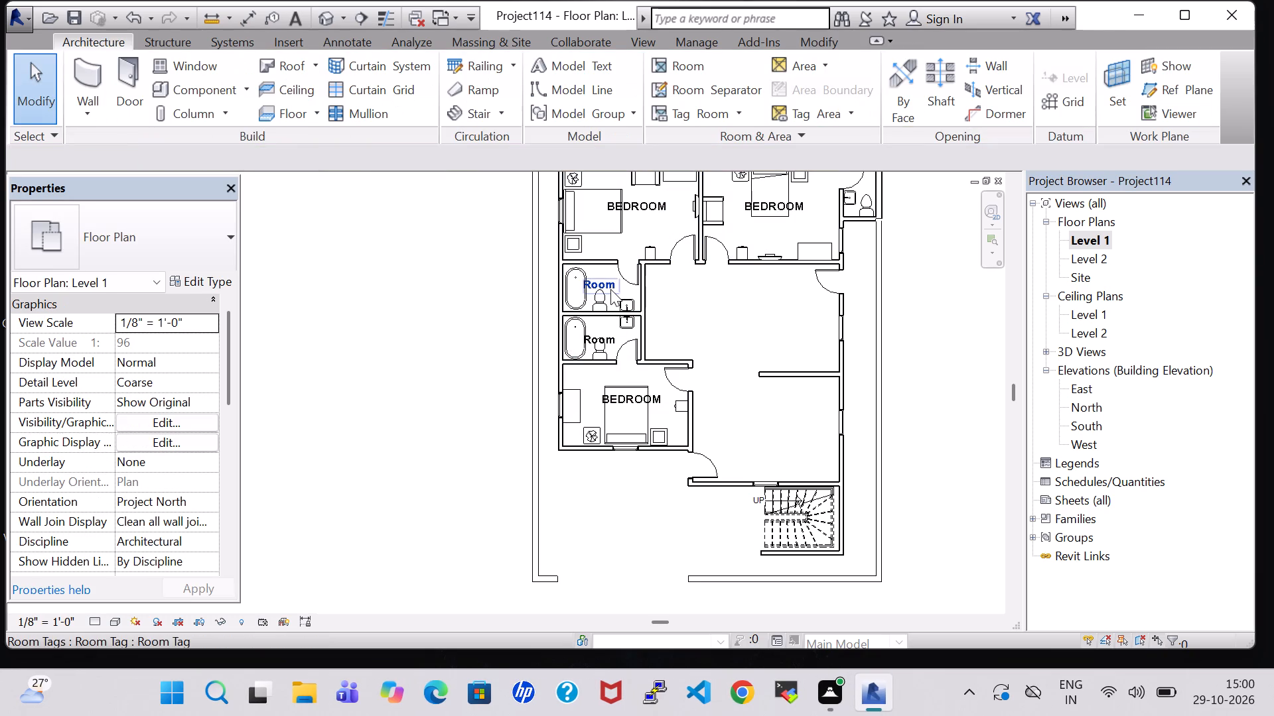
Start editing the new room tag in the upper of the two stacked bathrooms.
left_click(610, 289)
left_click(687, 308)
scroll(687, 308, "up", 3)
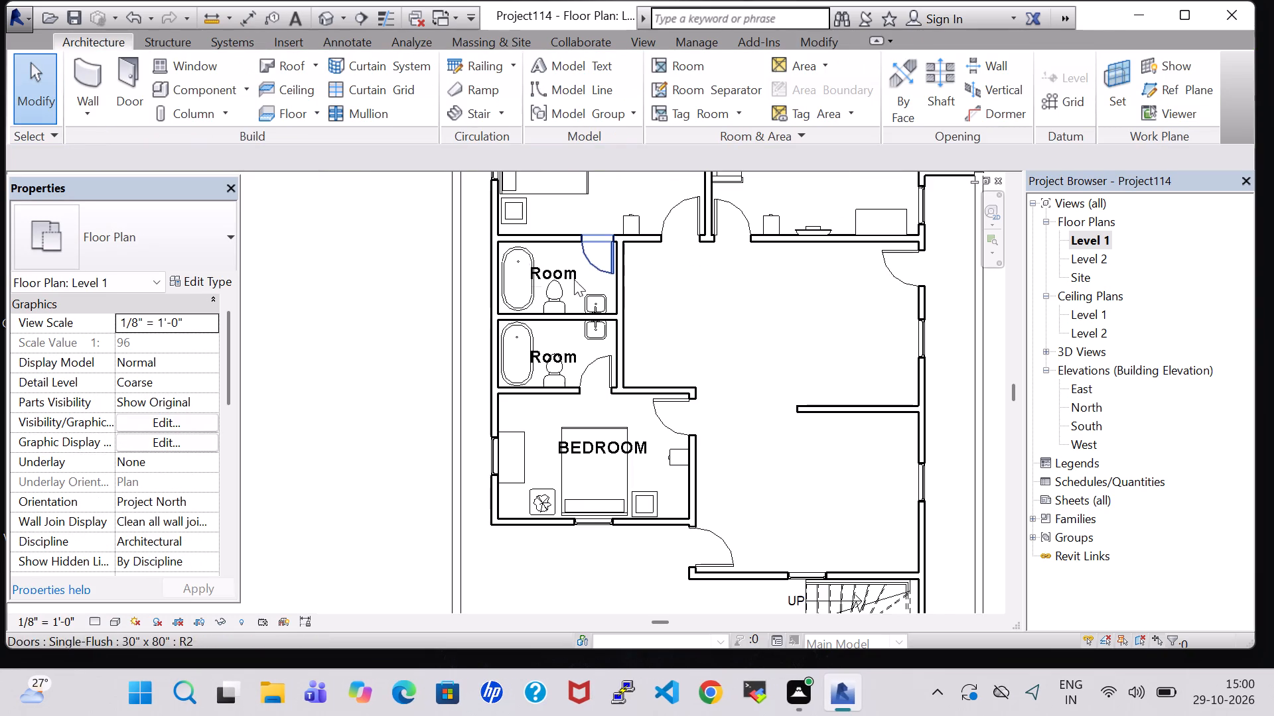
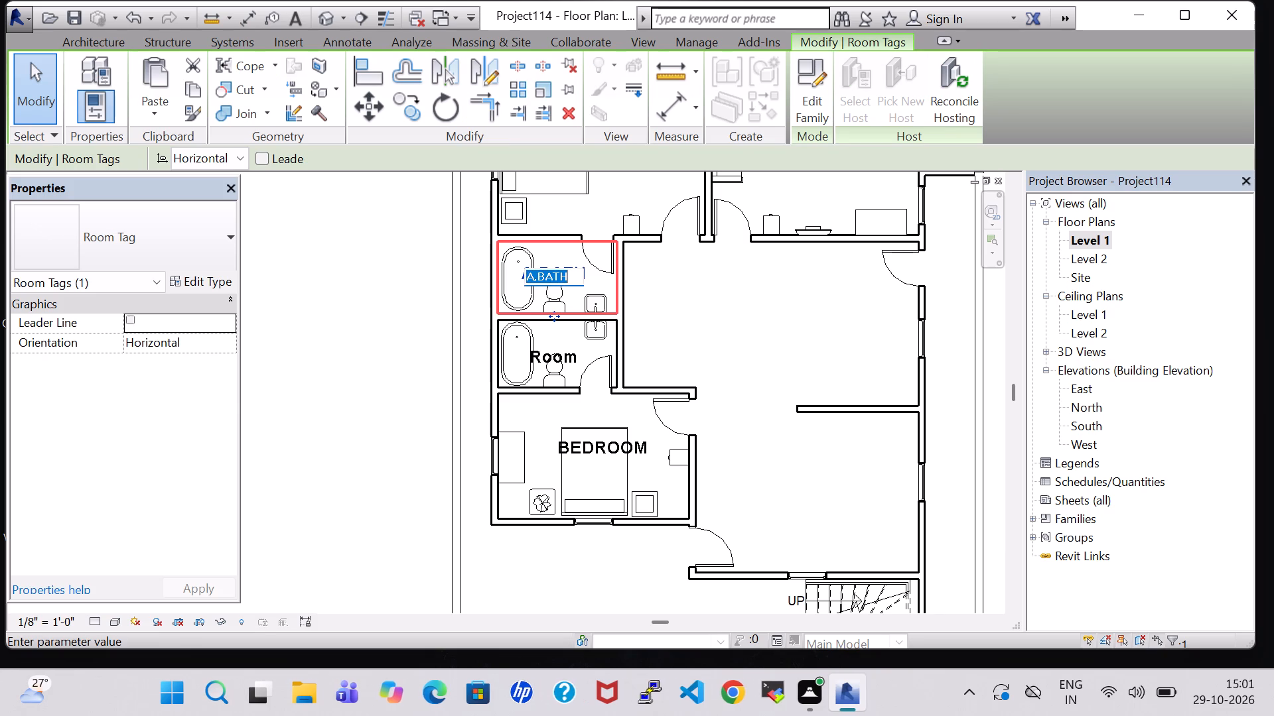
Correct the punctuation in the upper stacked bathroom's room tag so the name reads A.BATH.
left_click(543, 278)
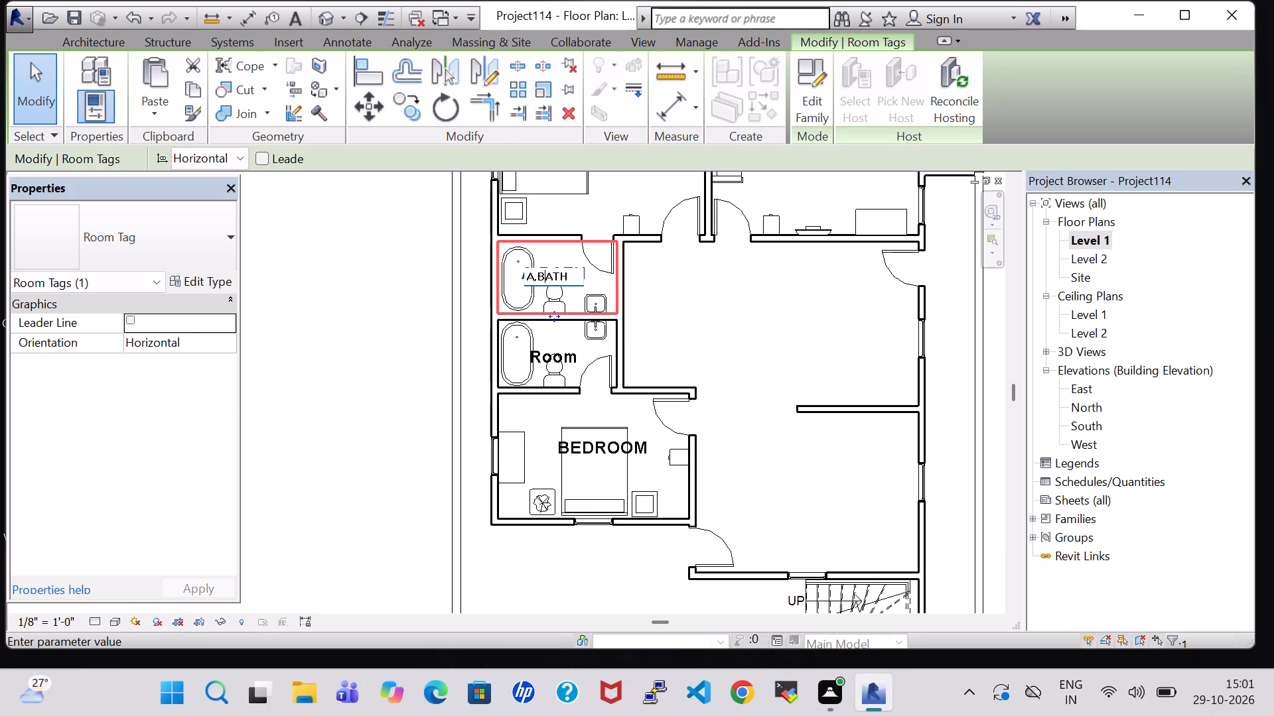
left_click(536, 278)
key("BackSpace")
key("period")
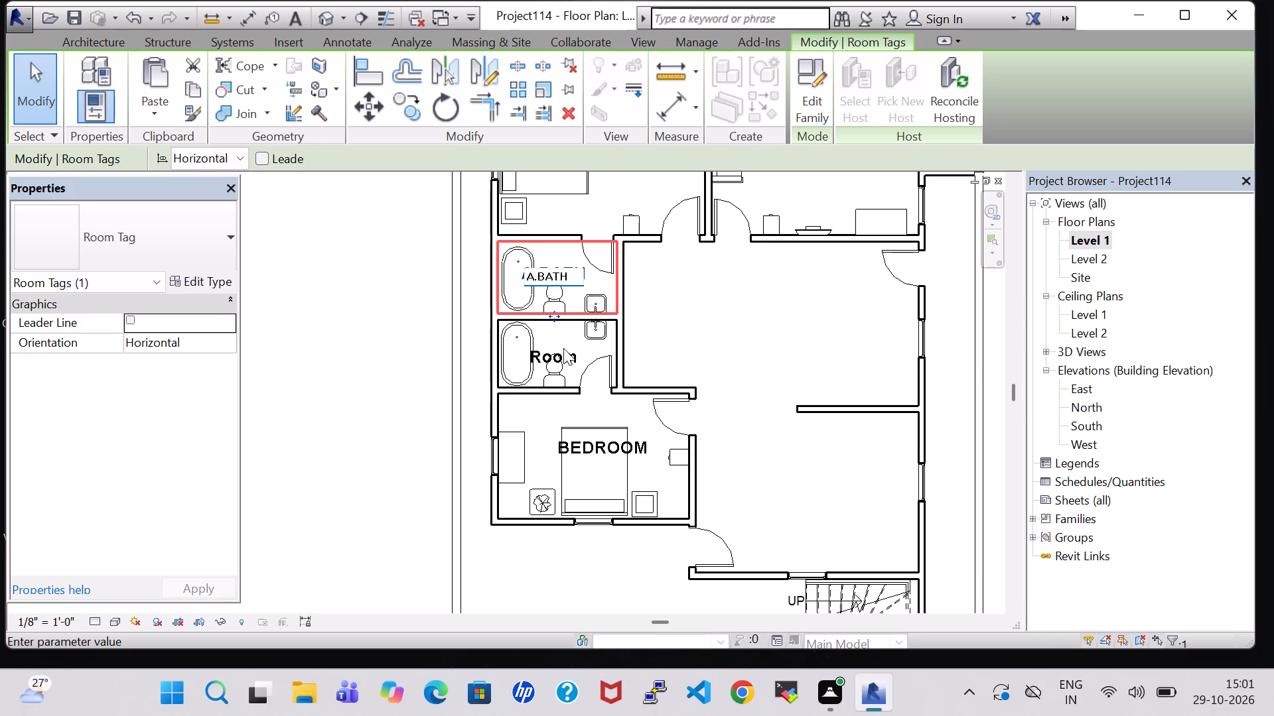
double_click(563, 351)
left_click(563, 351)
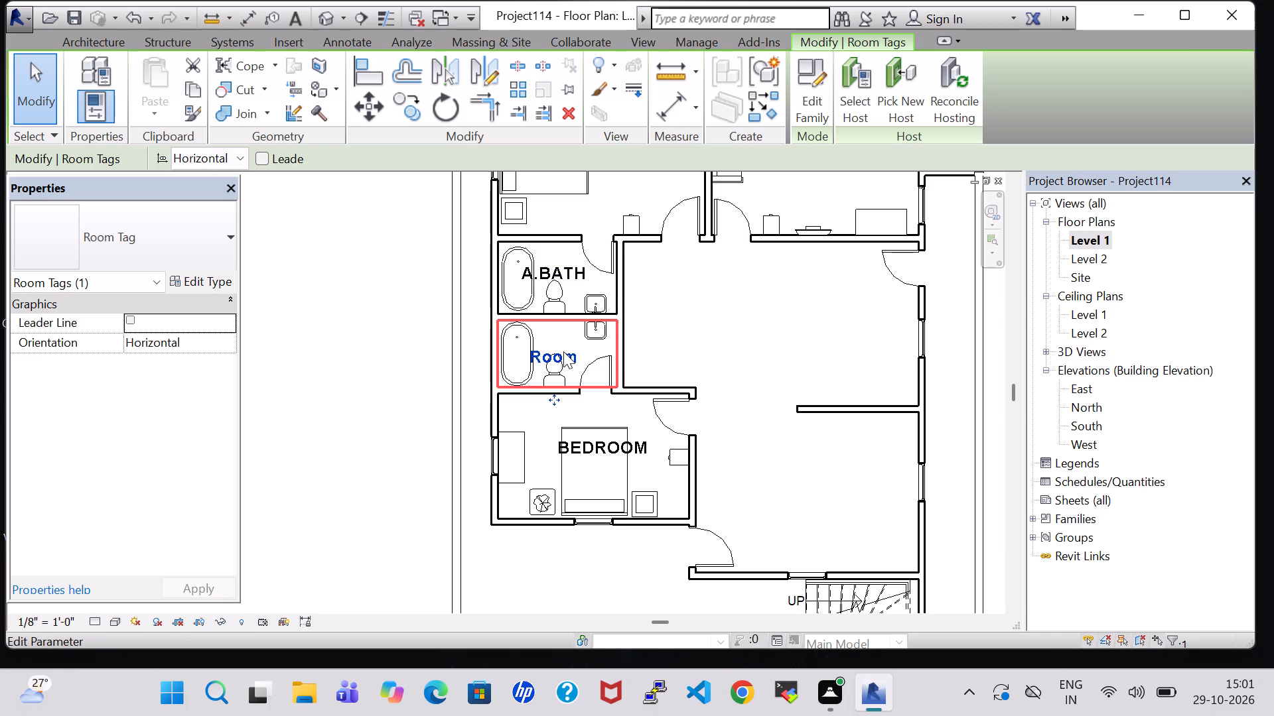
left_click(675, 346)
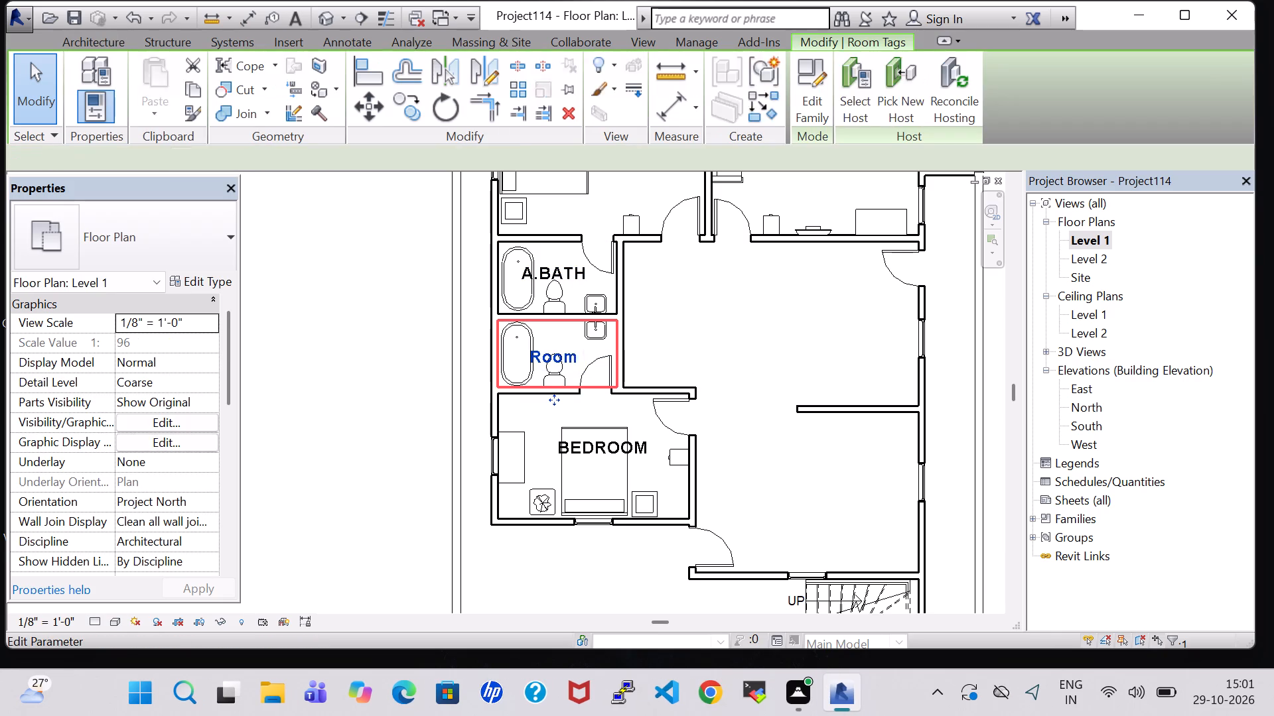
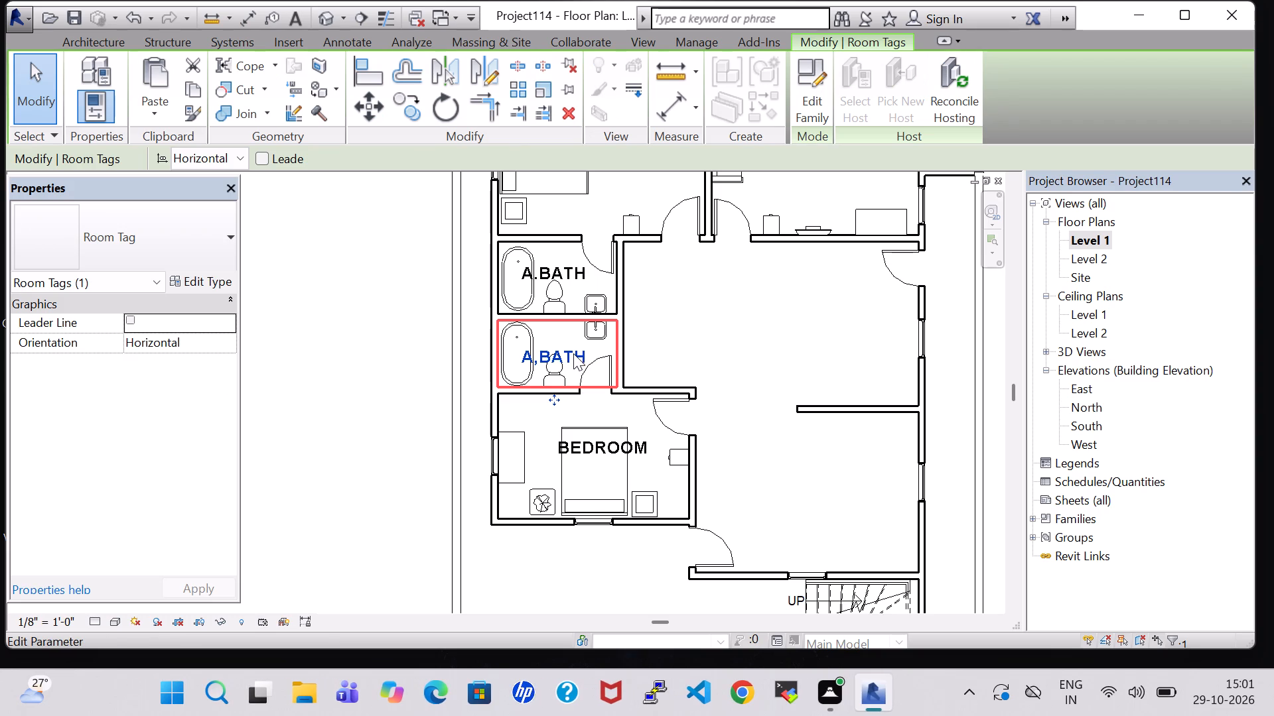
Open the room name in the lower stacked bathroom's tag for editing.
left_click(548, 357)
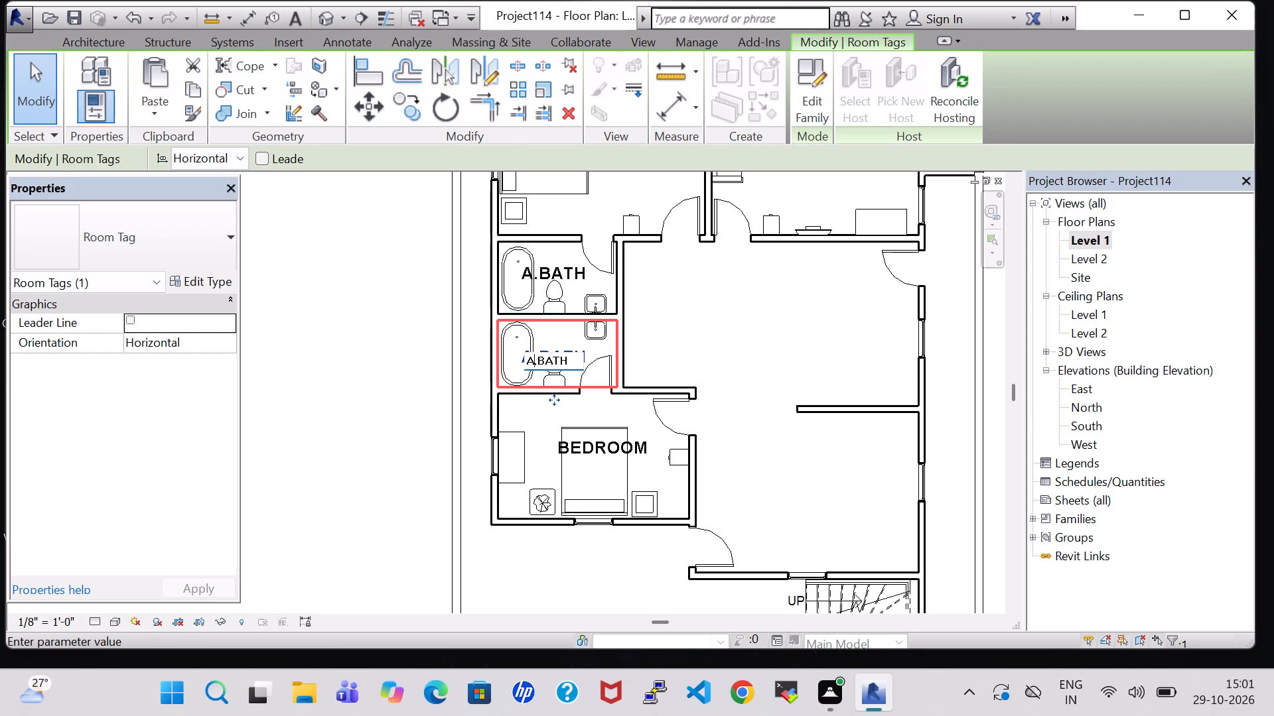
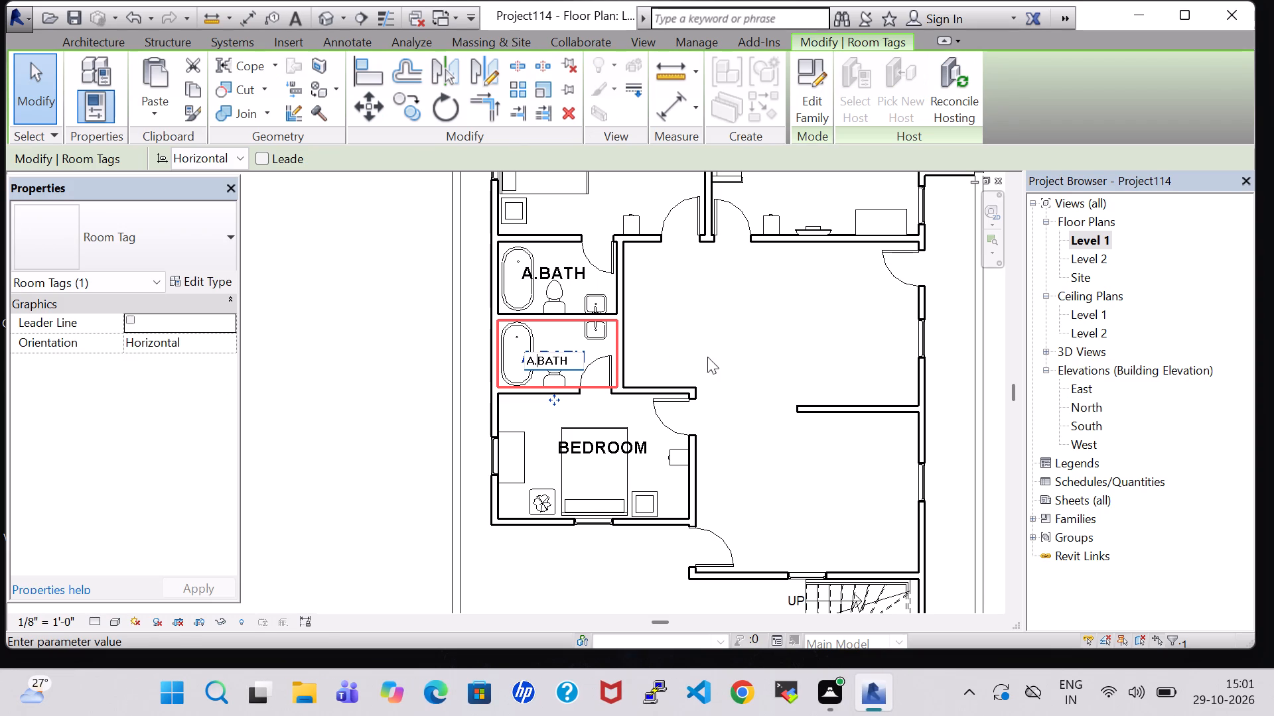
Accept A.BATH as the room name in the lower stacked bathroom's tag and deselect the tag.
key("Return")
left_click(729, 325)
scroll(729, 325, "down", 4)
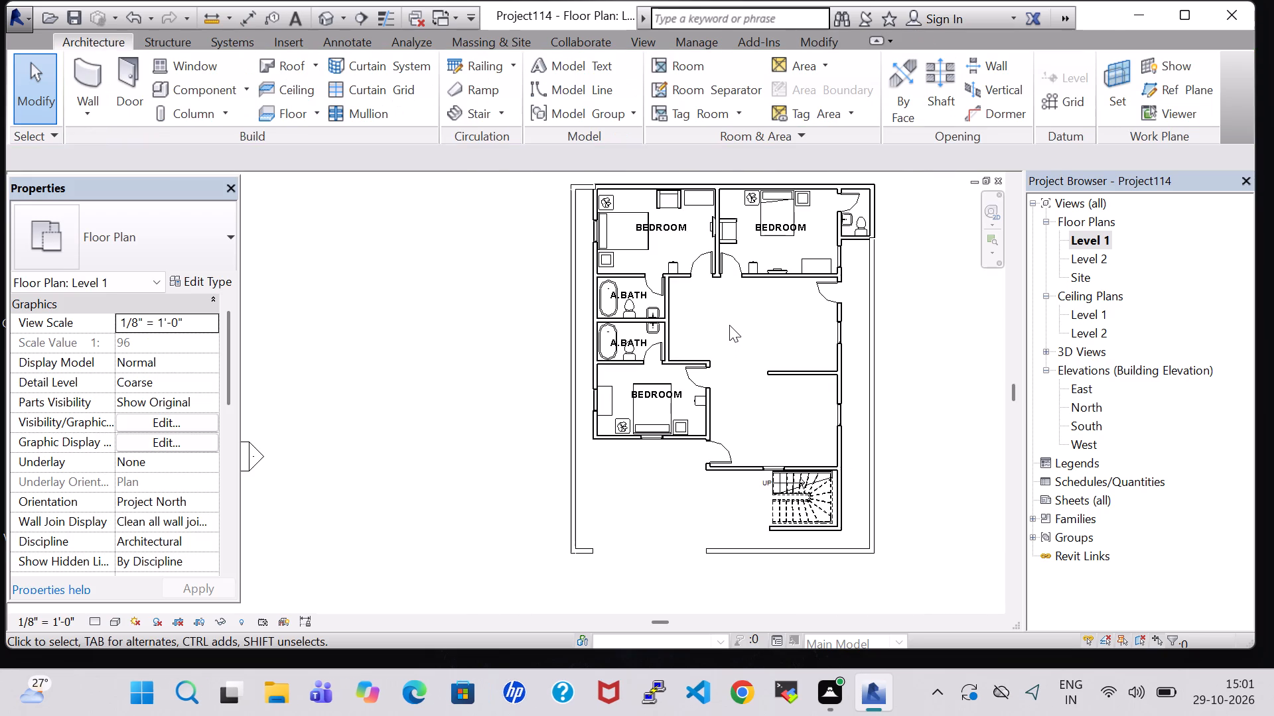
middle_click(729, 325)
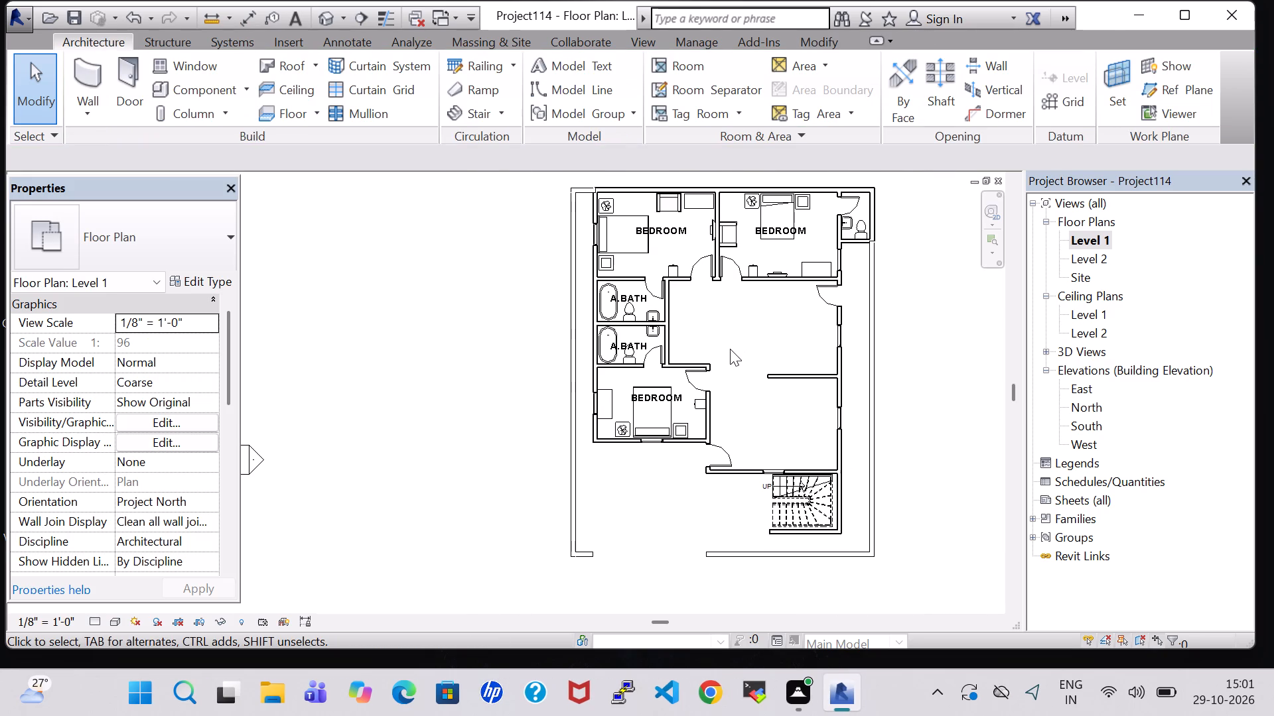
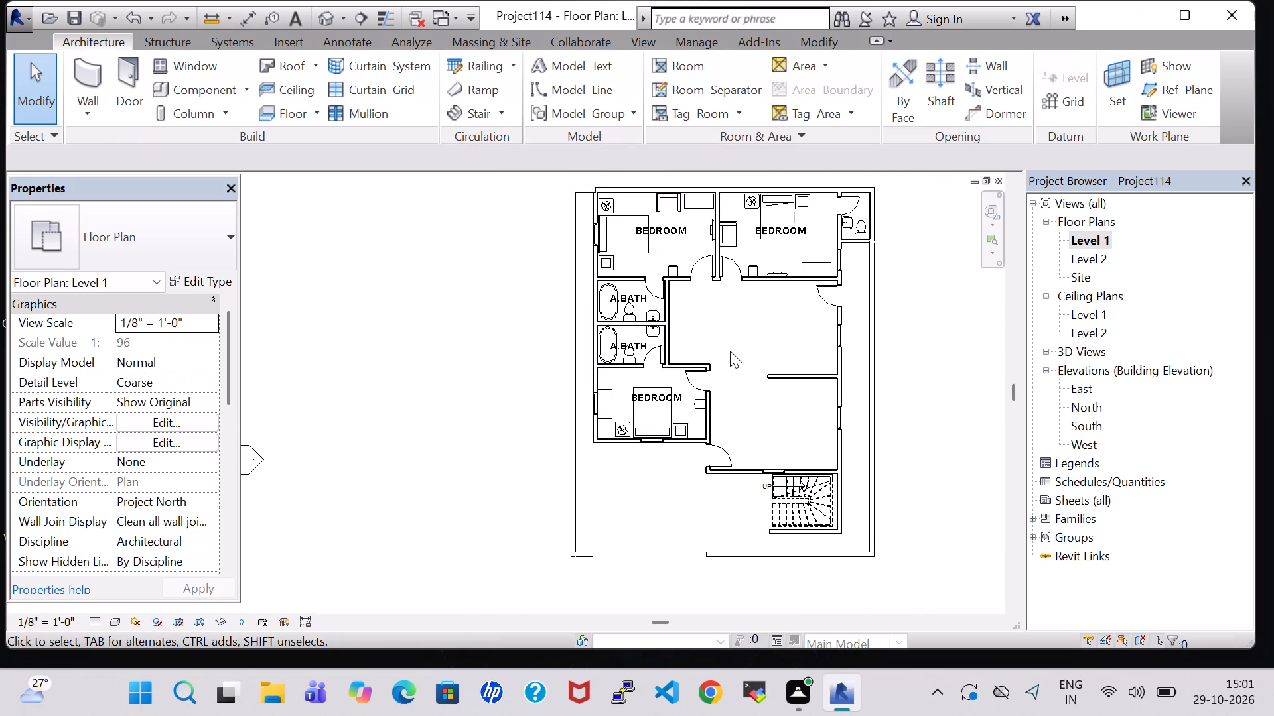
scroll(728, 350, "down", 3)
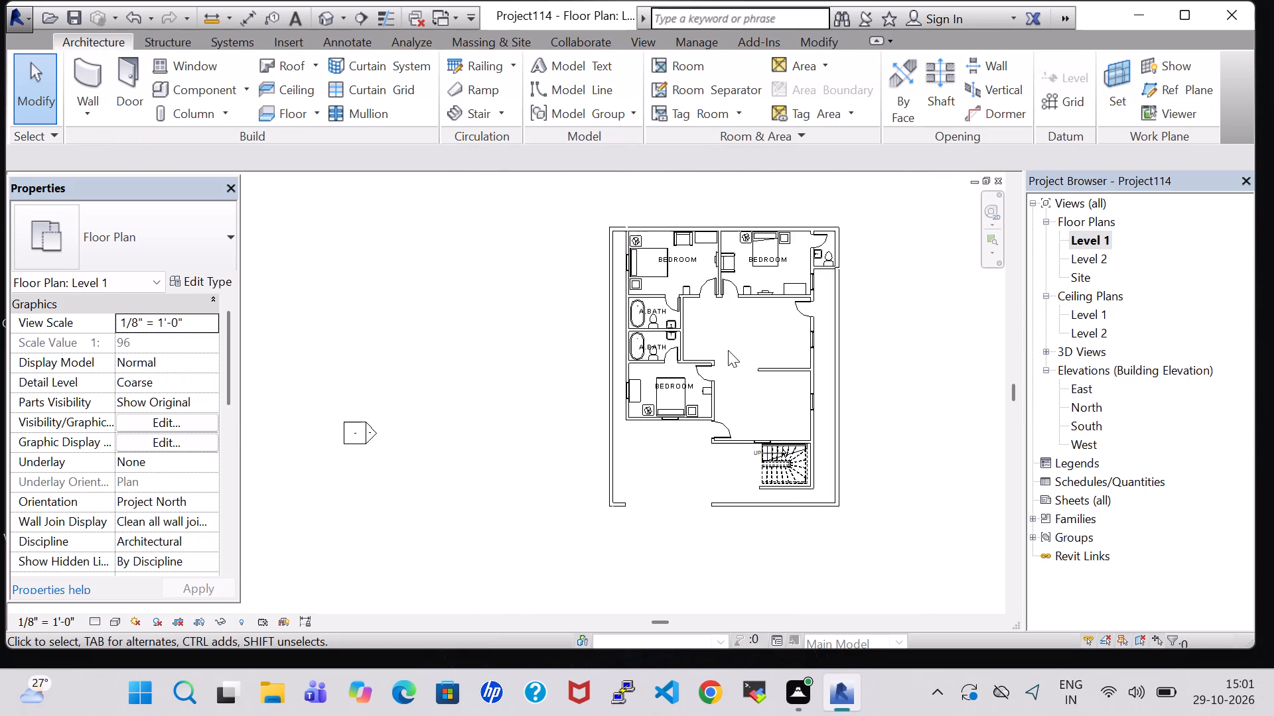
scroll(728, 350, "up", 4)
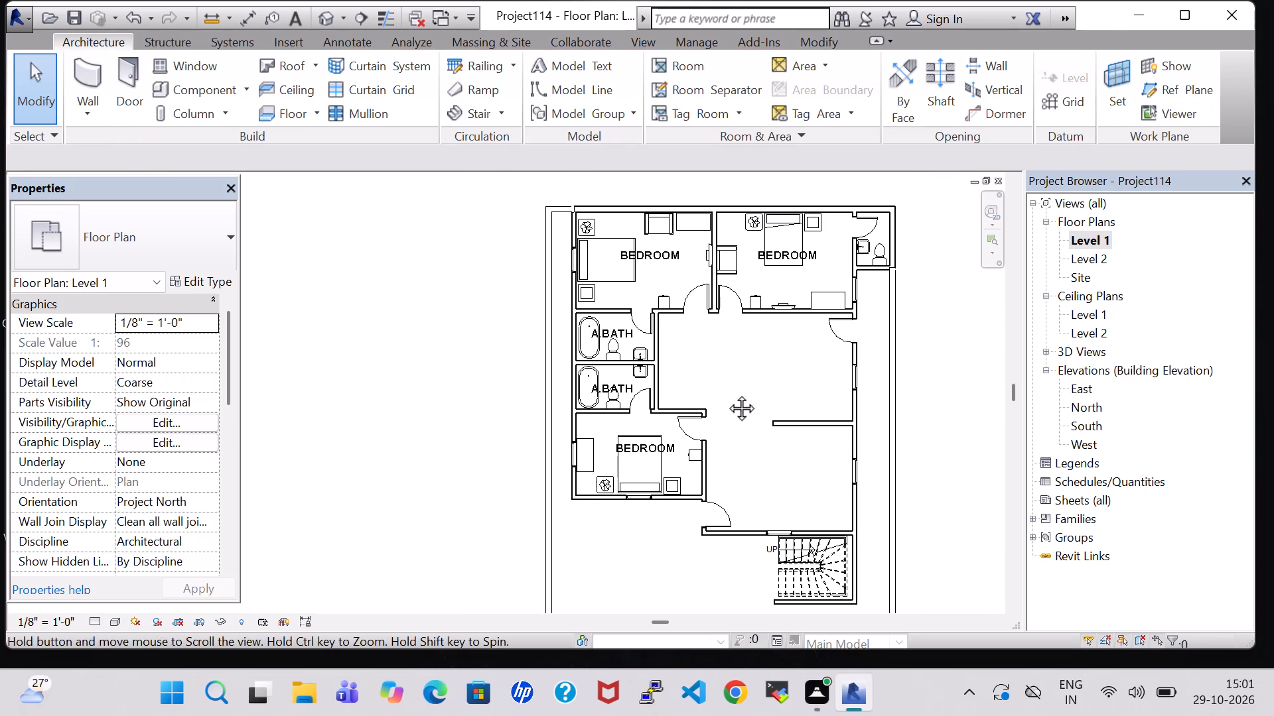
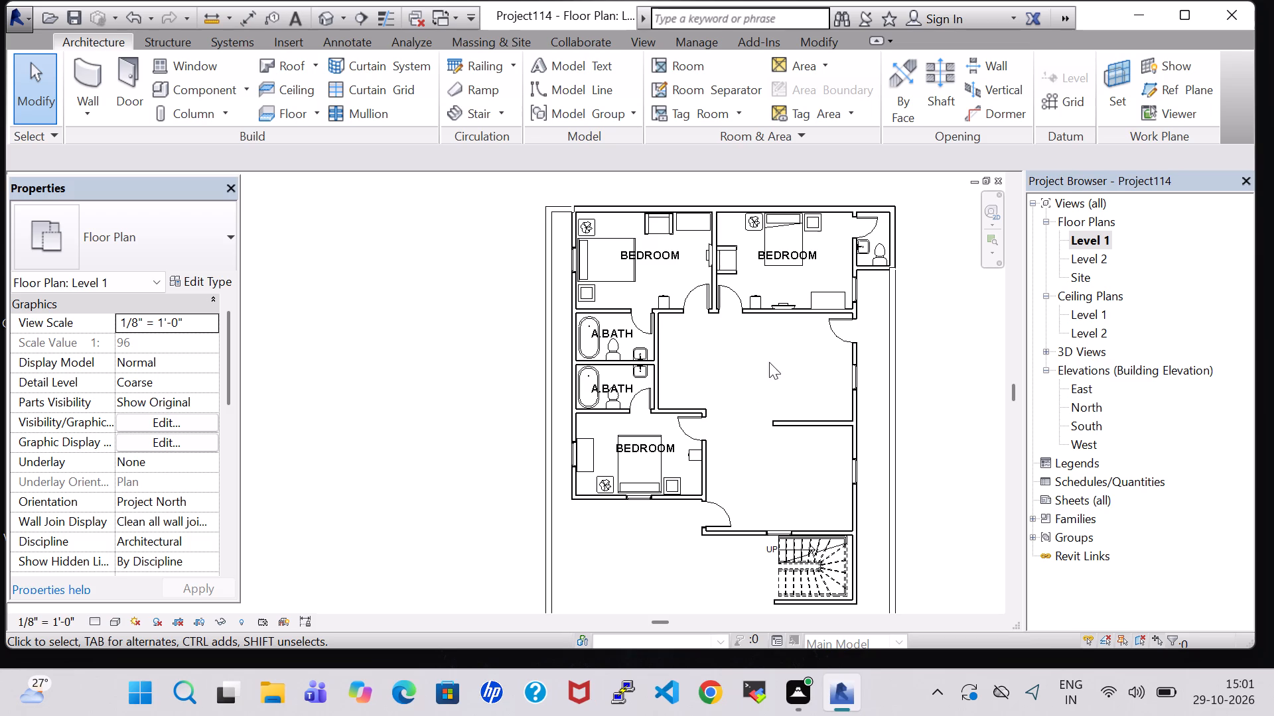
Examine the Level 1 floor plan around the unfurnished, unlabelled central rooms beside the bedrooms and stacked bathrooms.
left_click(755, 362)
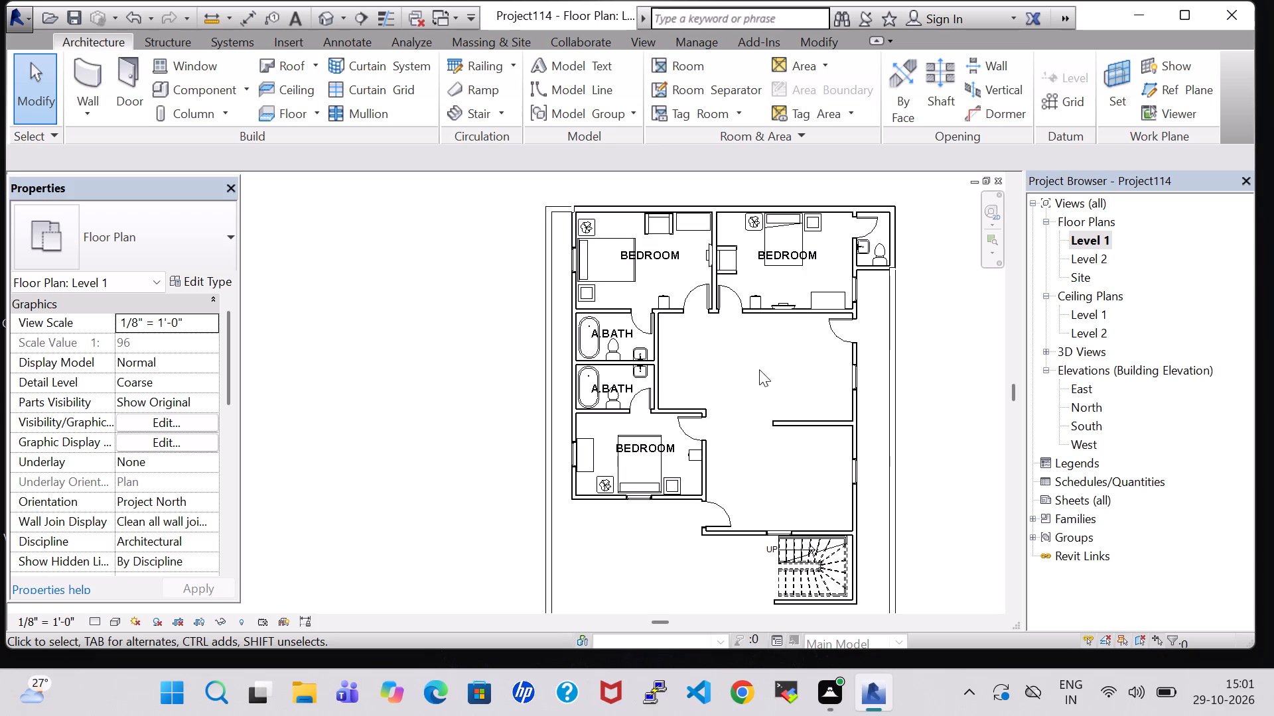
left_click(766, 351)
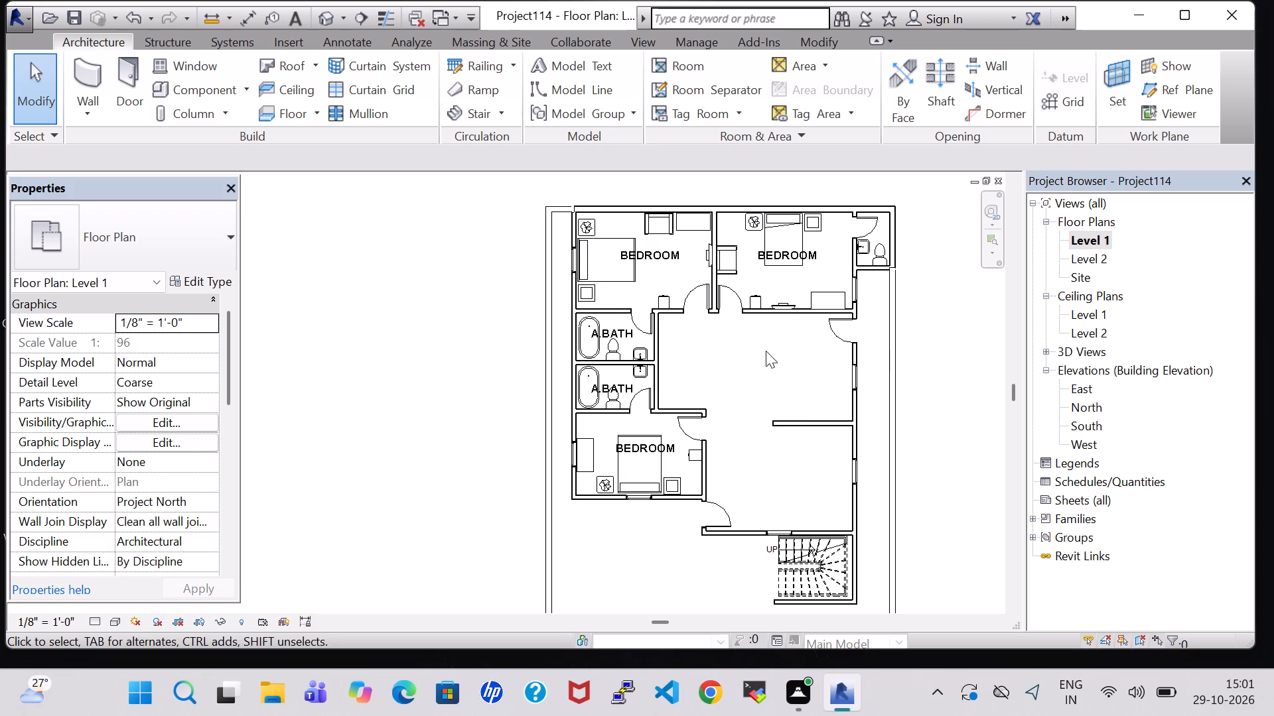
scroll(766, 351, "up", 2)
middle_click_drag(766, 351, 827, 353)
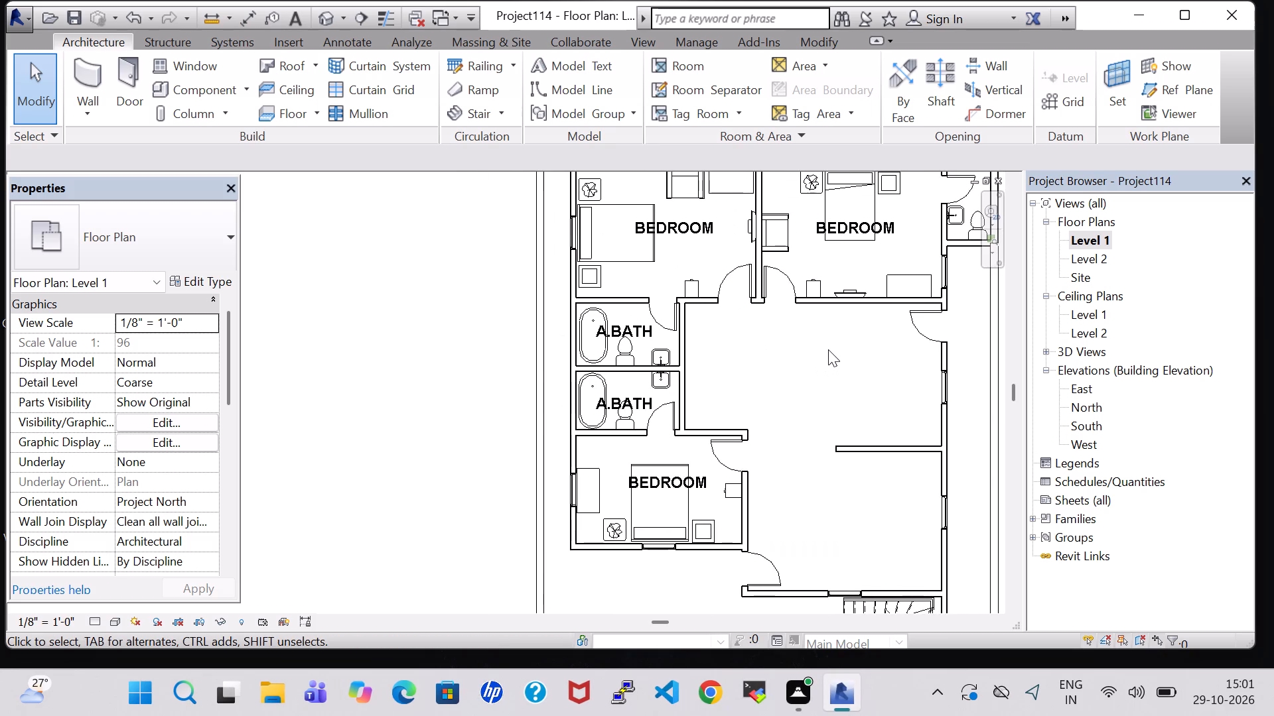
scroll(828, 349, "down", 1)
middle_click_drag(828, 349, 711, 347)
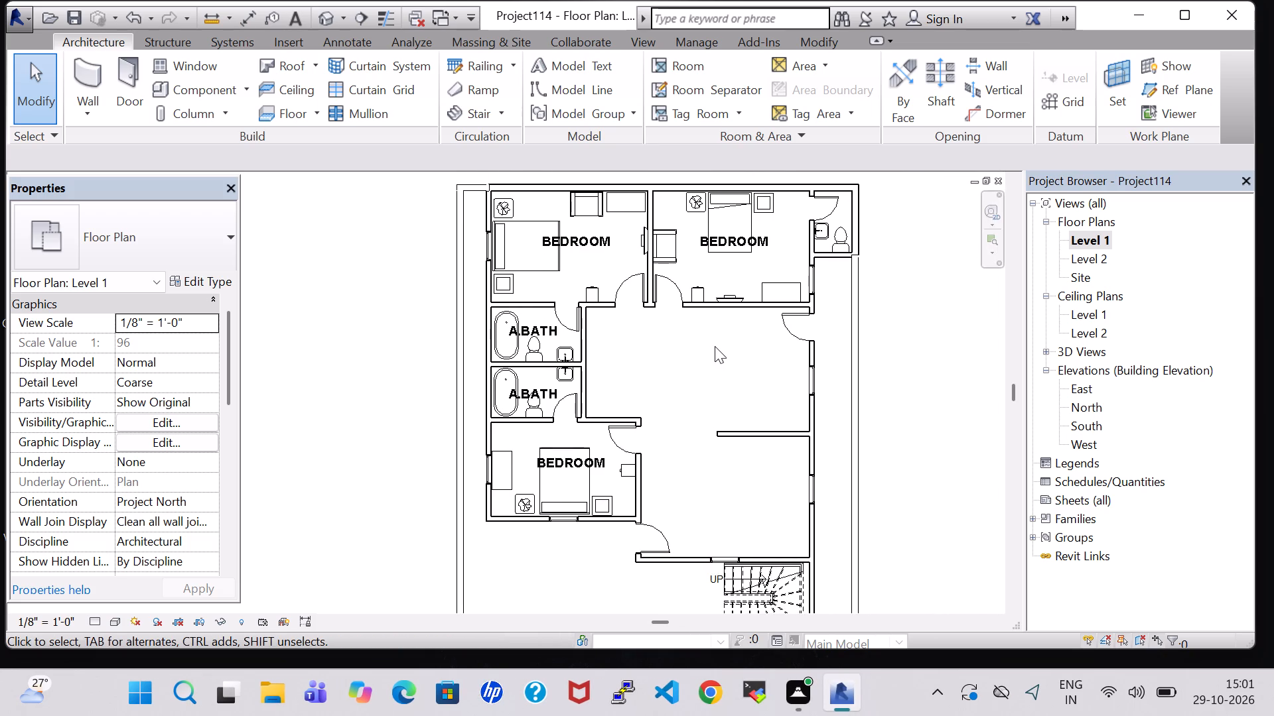
scroll(698, 355, "up", 3)
middle_click_drag(698, 355, 699, 326)
scroll(701, 322, "down", 3)
middle_click_drag(701, 324, 691, 408)
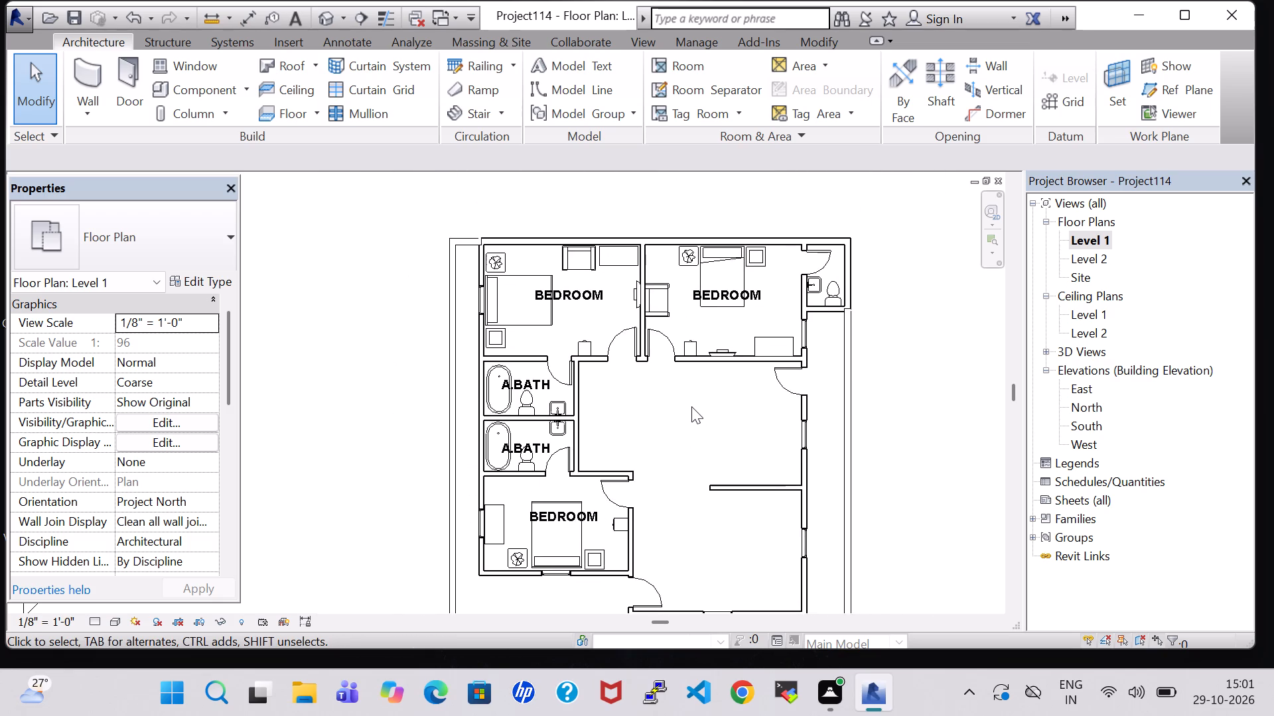
middle_click_drag(691, 406, 680, 407)
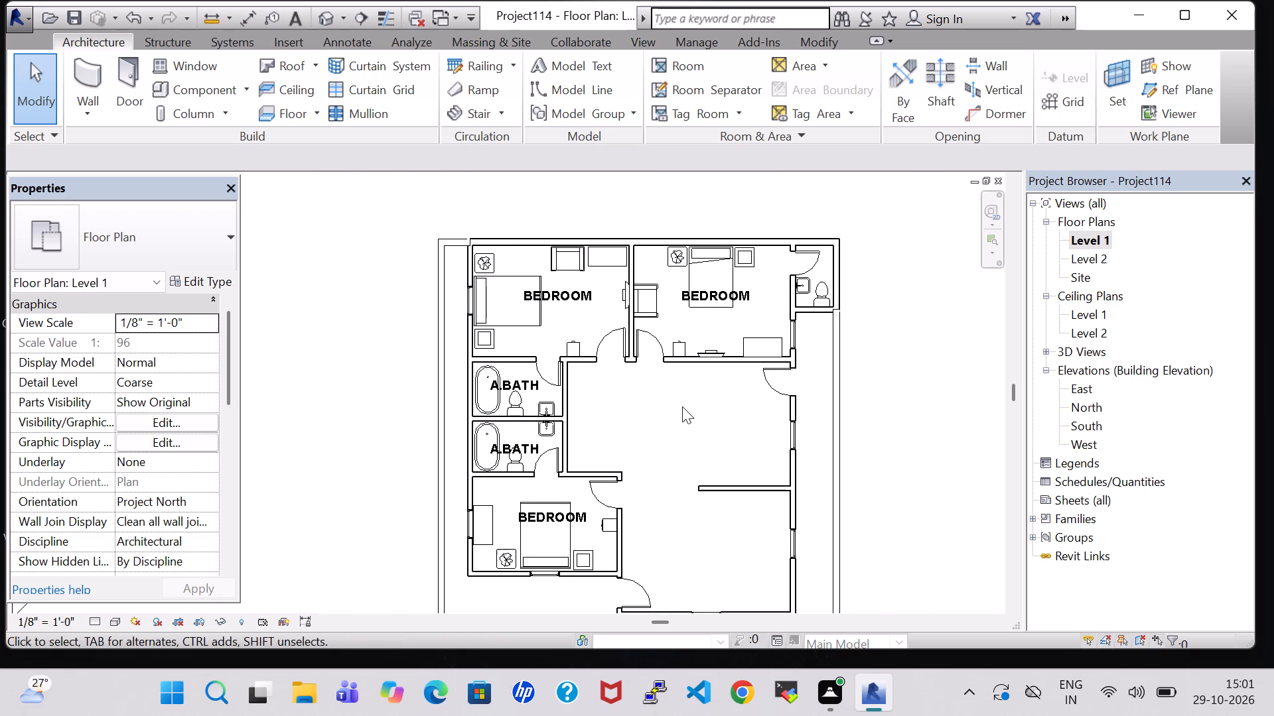
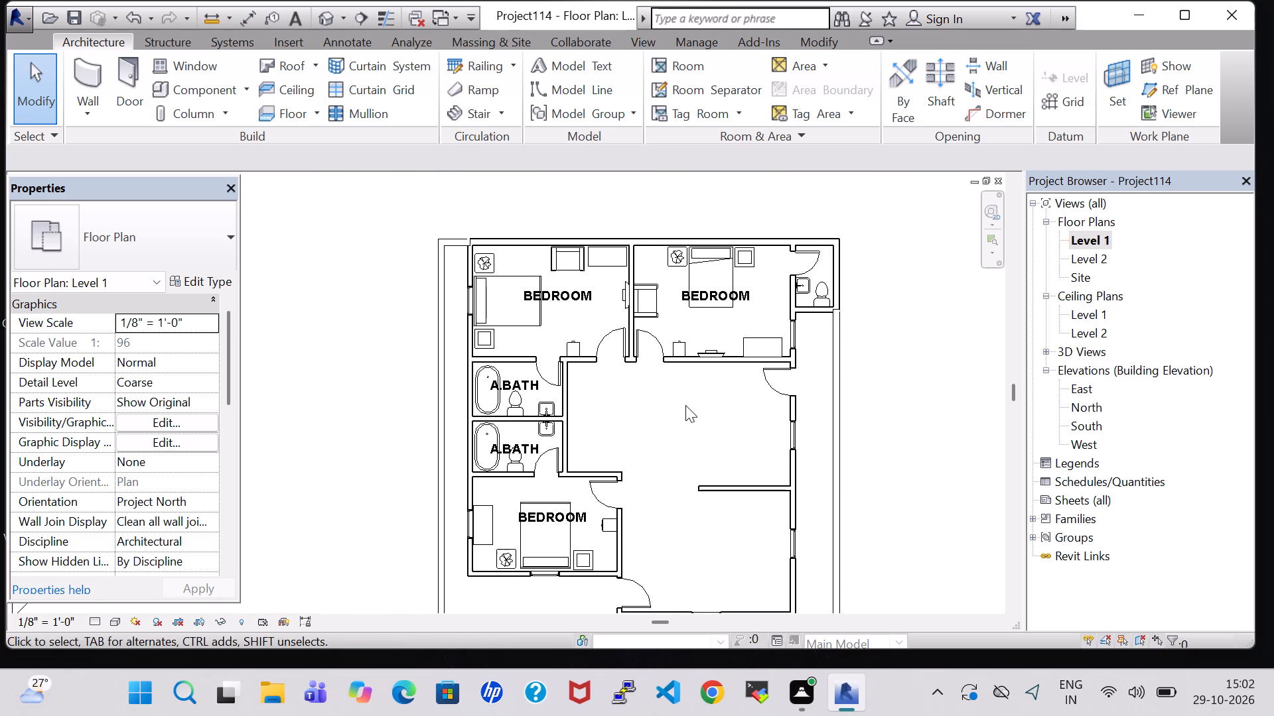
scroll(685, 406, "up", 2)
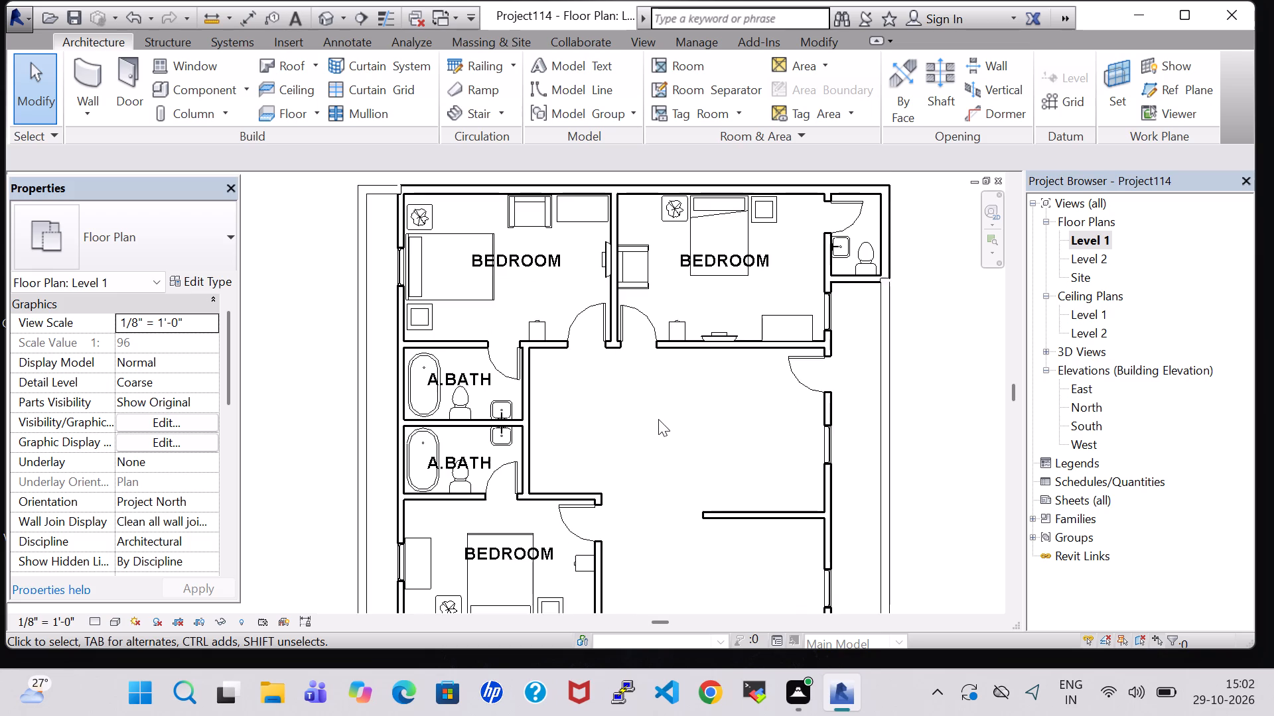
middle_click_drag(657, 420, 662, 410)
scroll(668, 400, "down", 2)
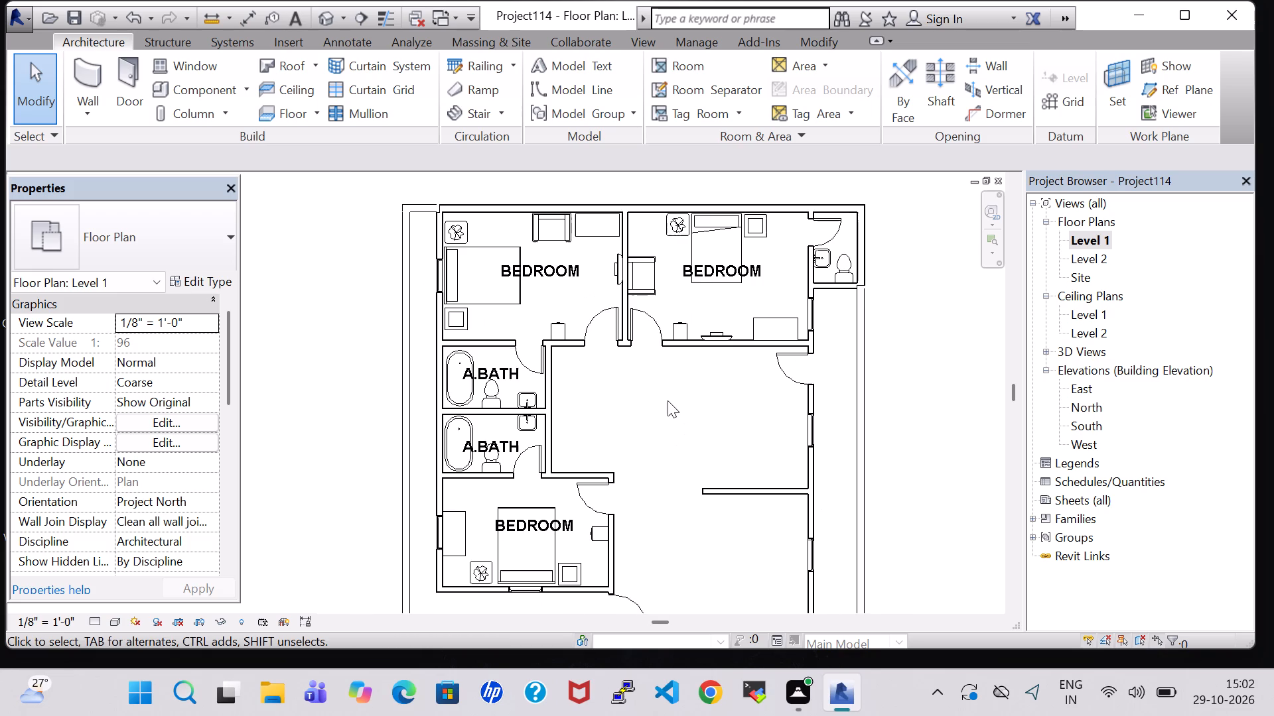
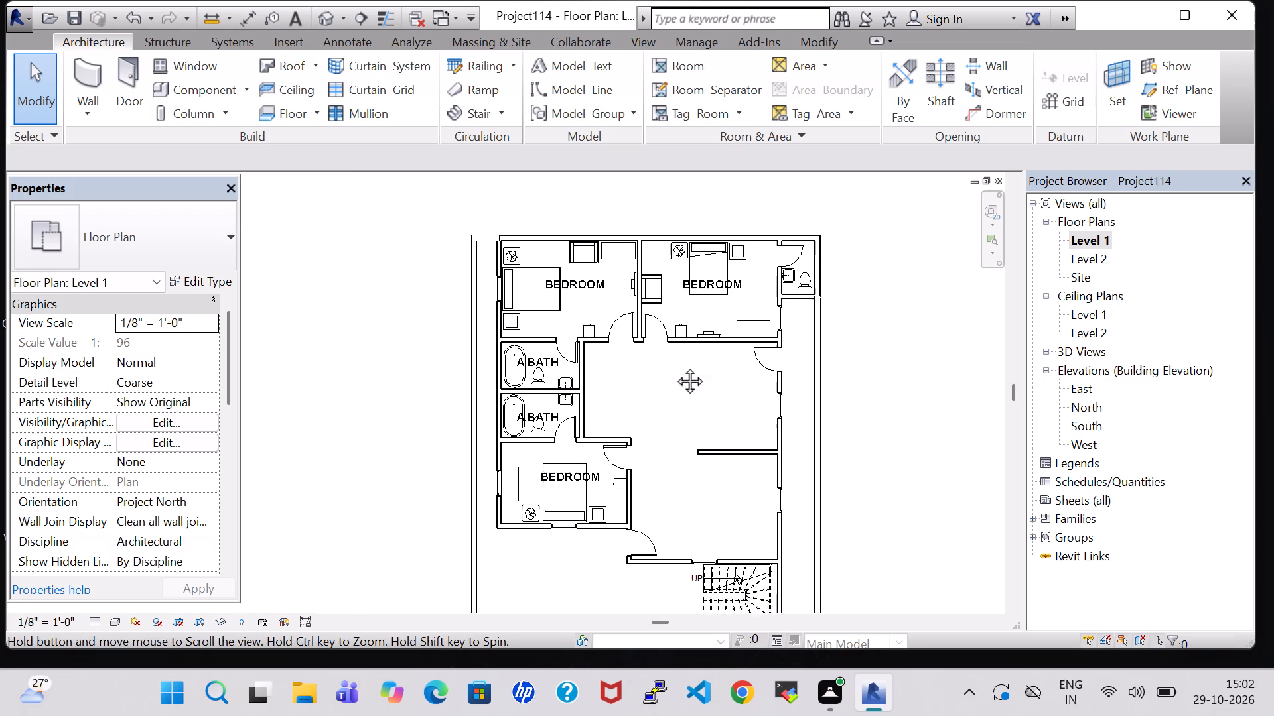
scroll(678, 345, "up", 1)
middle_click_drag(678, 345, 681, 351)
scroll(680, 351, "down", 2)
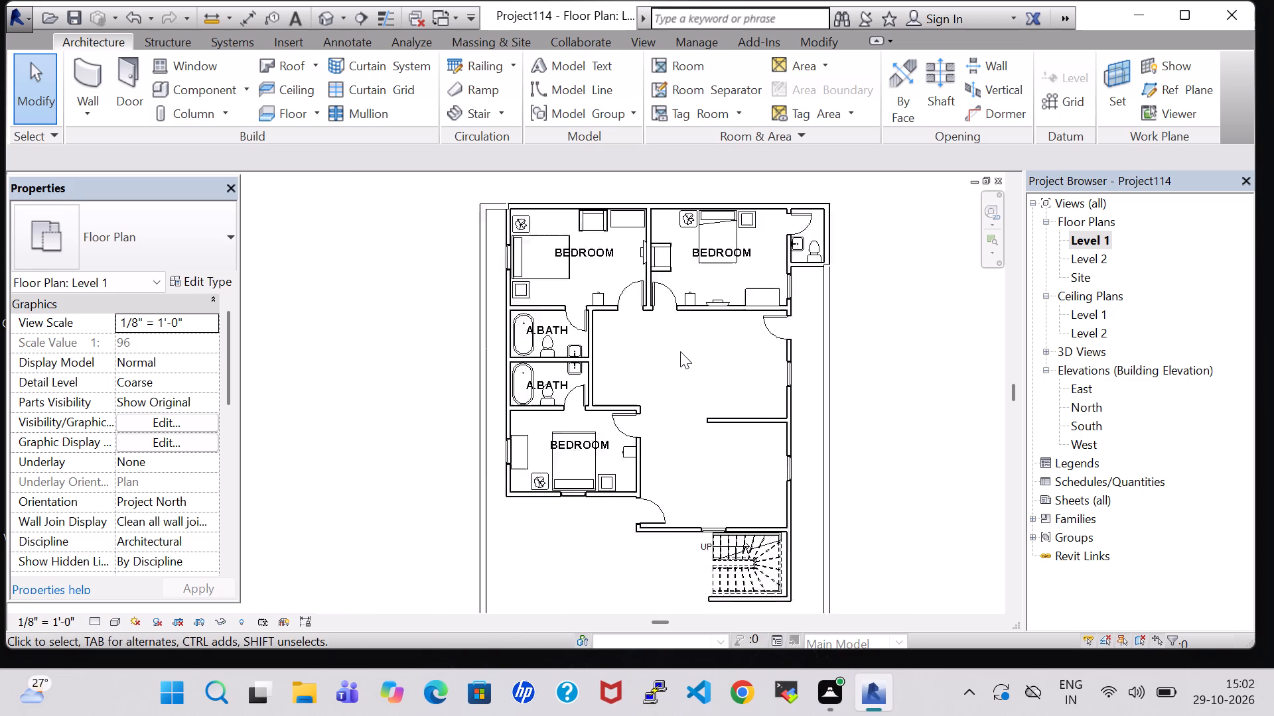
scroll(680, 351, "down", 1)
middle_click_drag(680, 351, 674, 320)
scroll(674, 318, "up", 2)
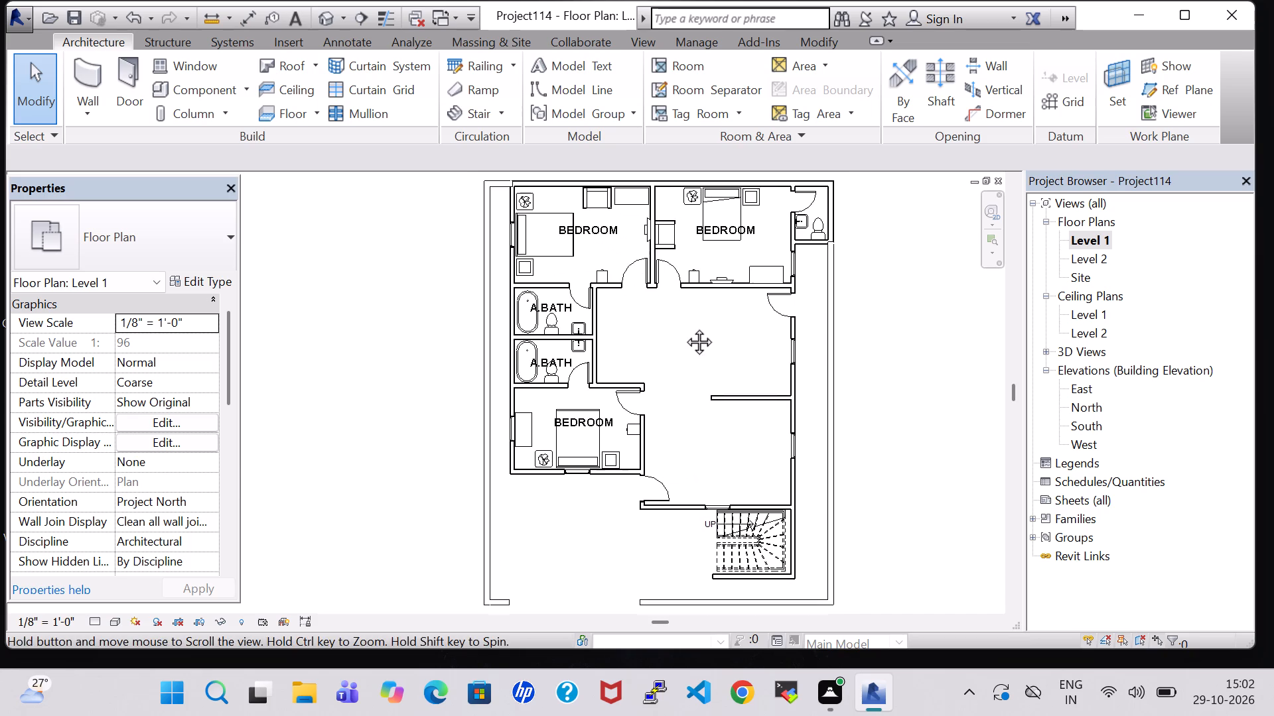
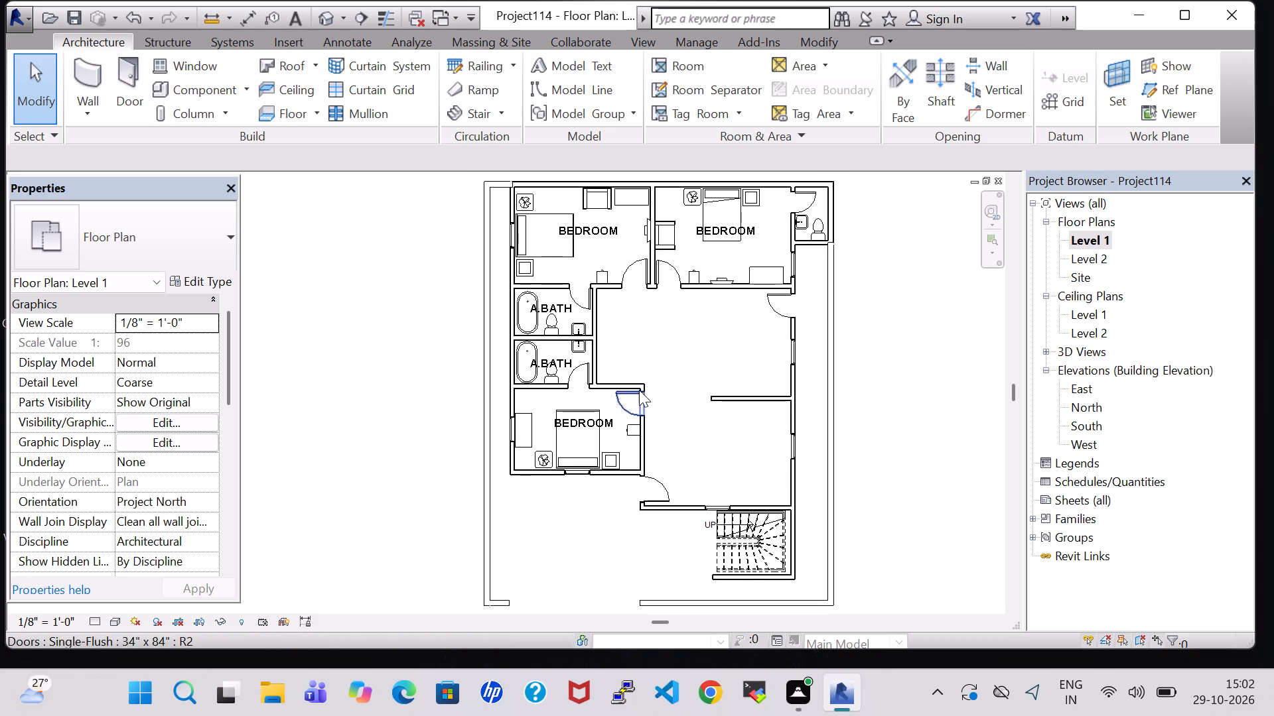
Rename the room label of the lower bedroom, below the two A.BATH rooms, as GUEST ROOM.
double_click(587, 419)
key("BackSpace")
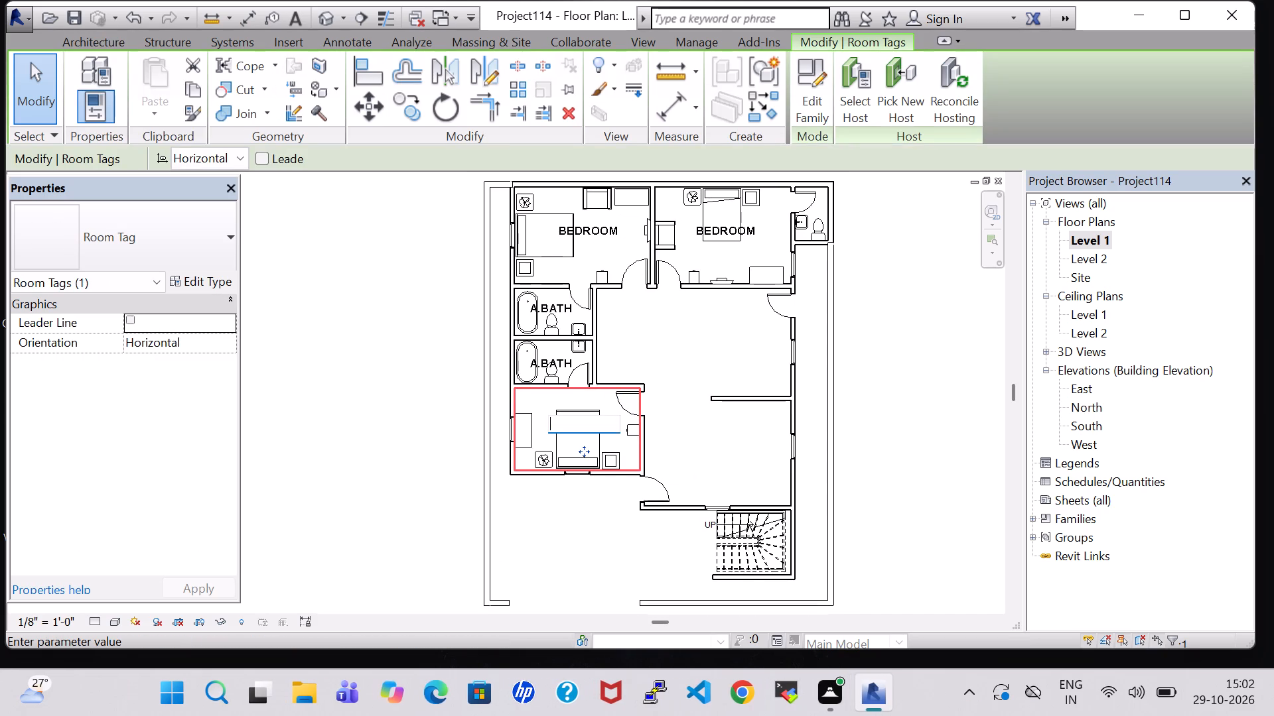
type("GUEST")
key("space")
type("ROOM")
key("Return")
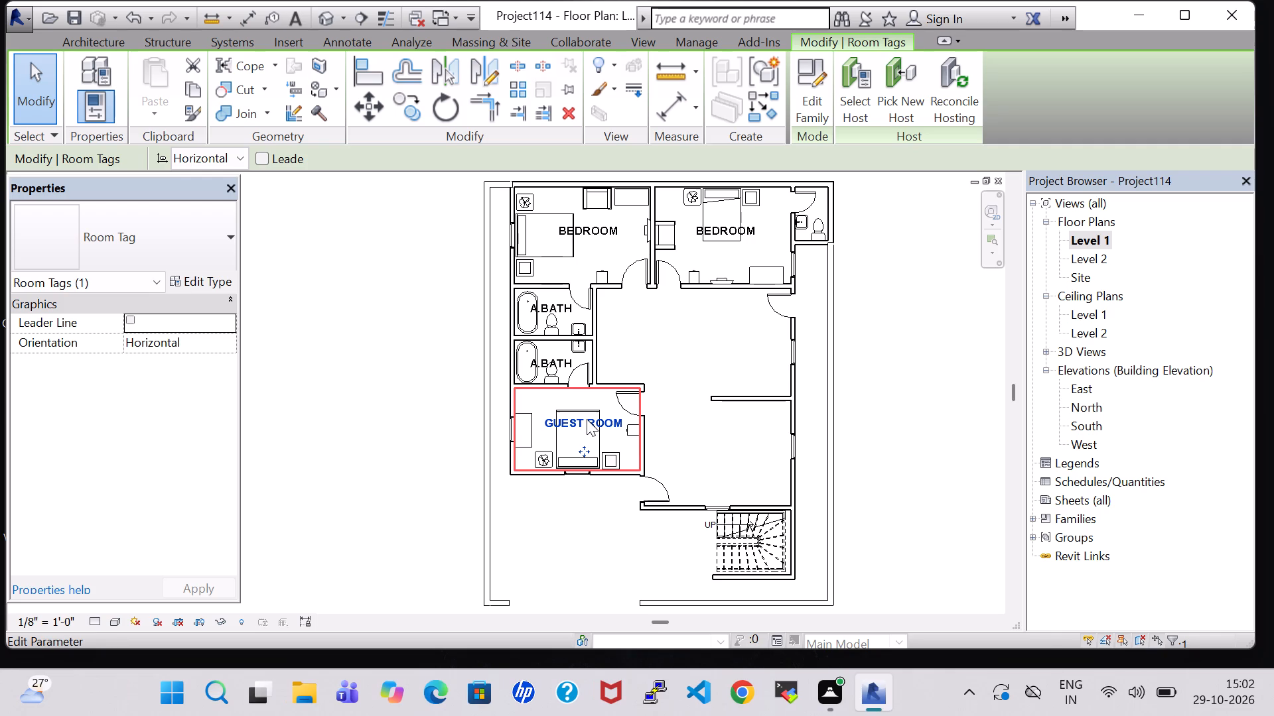
left_click(705, 363)
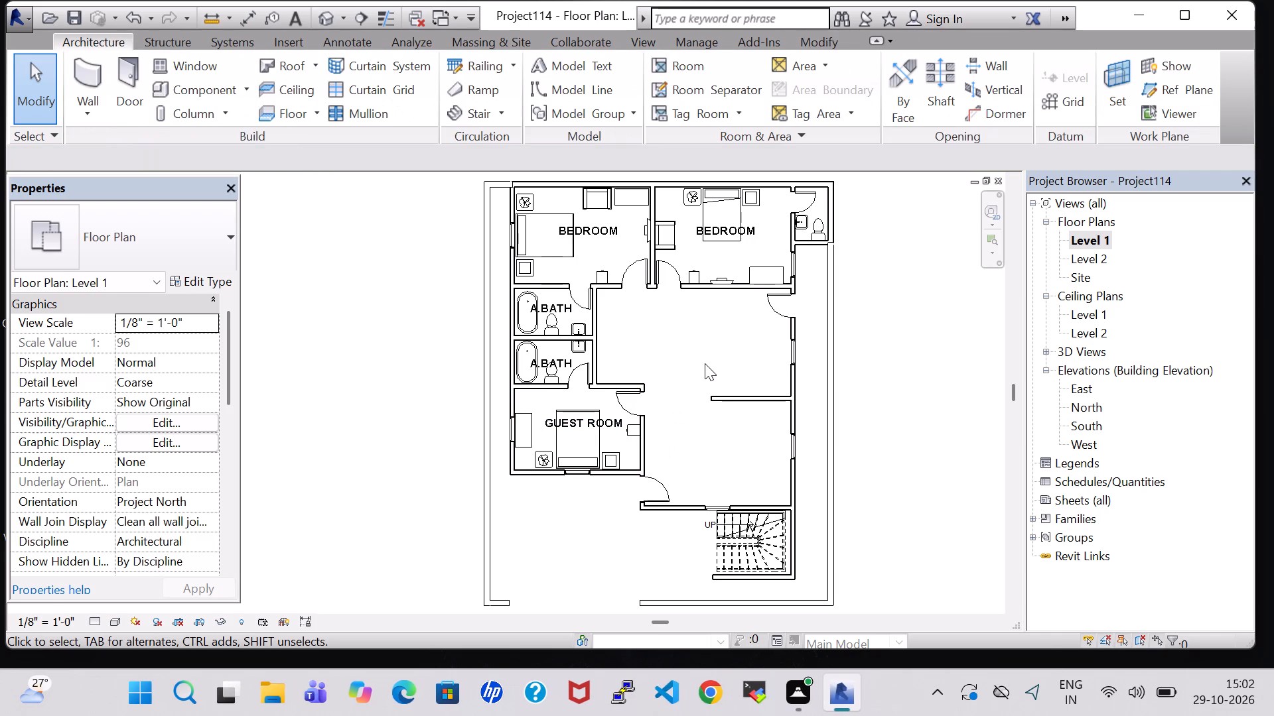
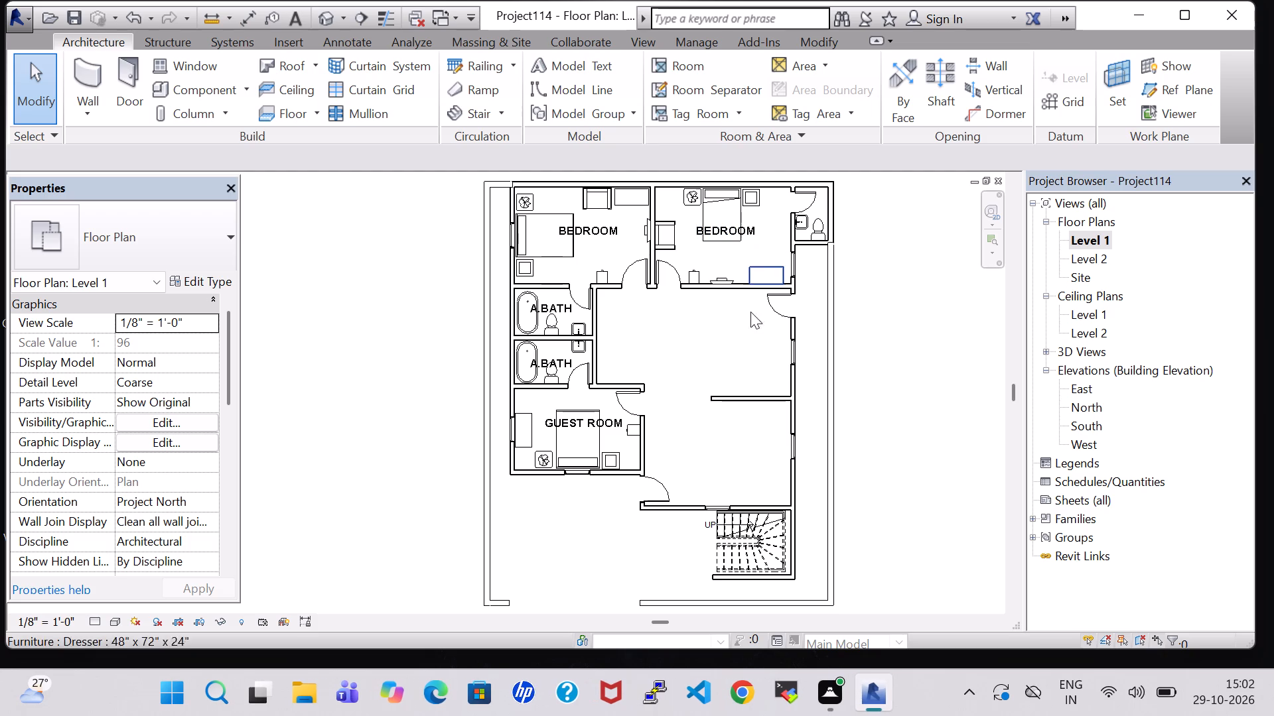
Examine the unfurnished, unlabelled central rooms between the upper bedrooms and the staircase on the Level 1 plan.
left_click(742, 328)
scroll(742, 328, "up", 3)
middle_click_drag(742, 328, 769, 441)
scroll(742, 328, "up", 1)
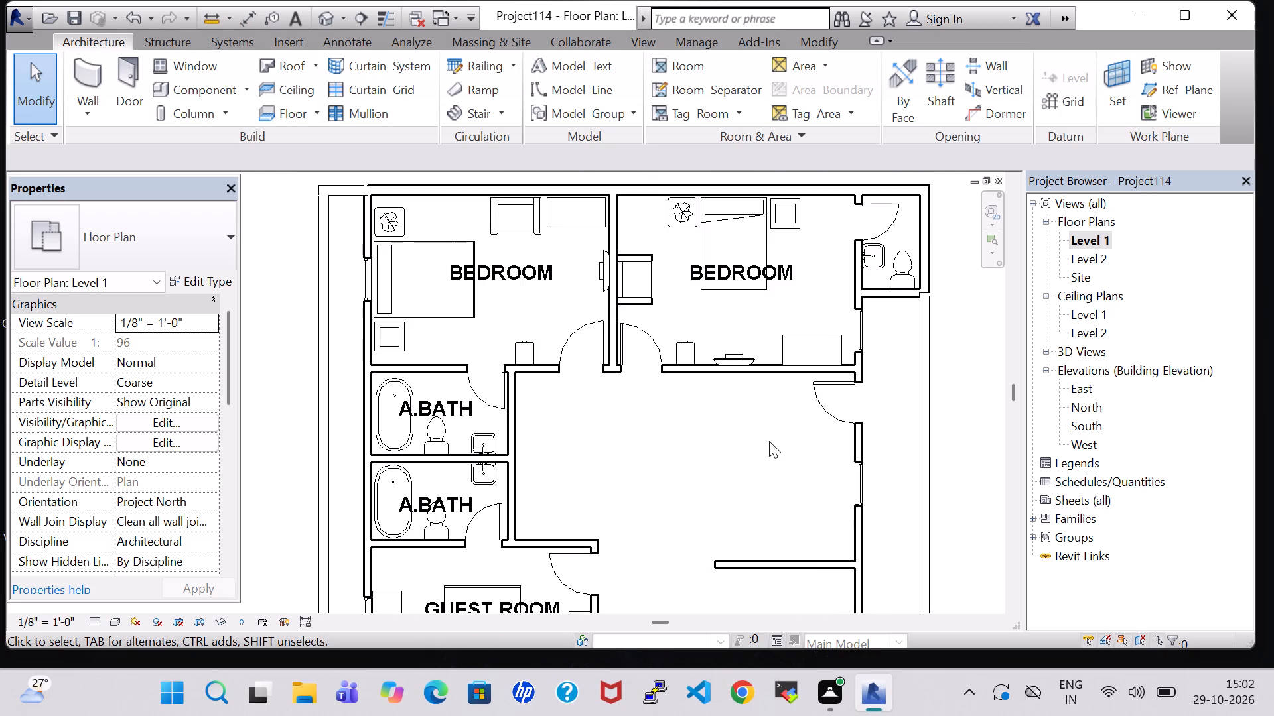
scroll(769, 441, "down", 4)
middle_click_drag(769, 441, 759, 357)
scroll(752, 349, "up", 1)
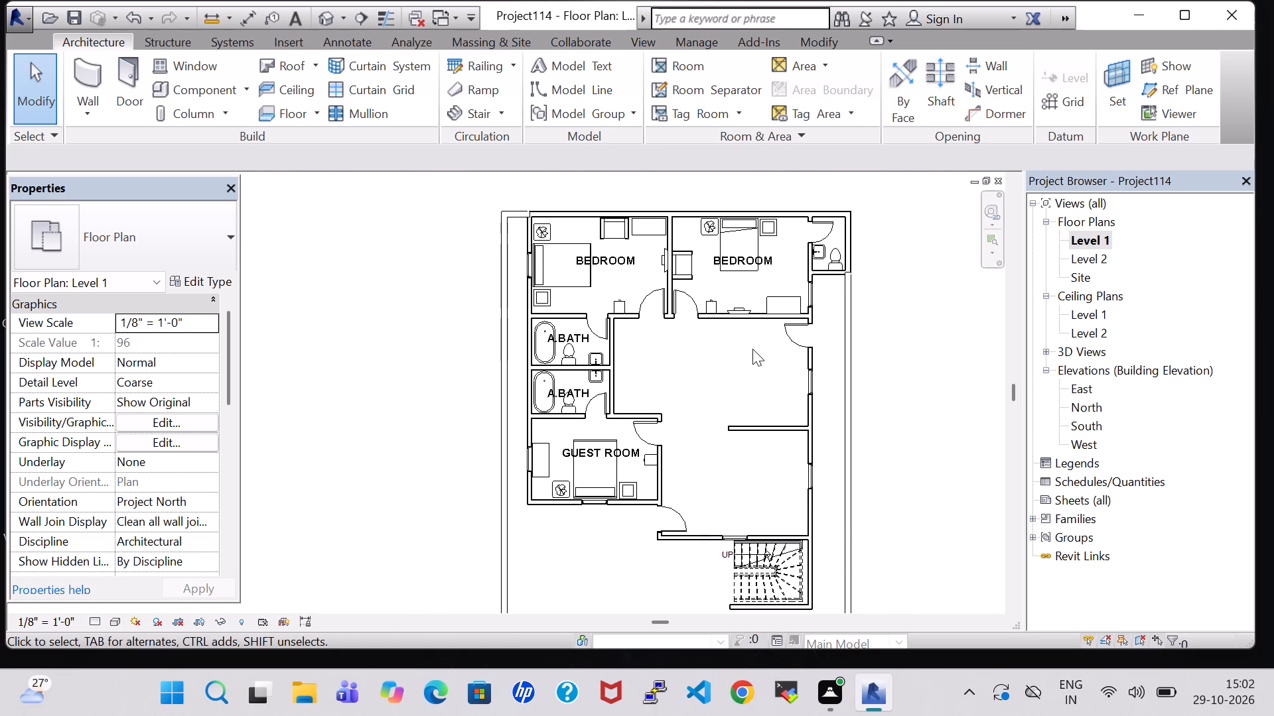
scroll(752, 349, "down", 2)
middle_click_drag(752, 349, 755, 314)
scroll(734, 332, "up", 1)
middle_click_drag(734, 332, 729, 353)
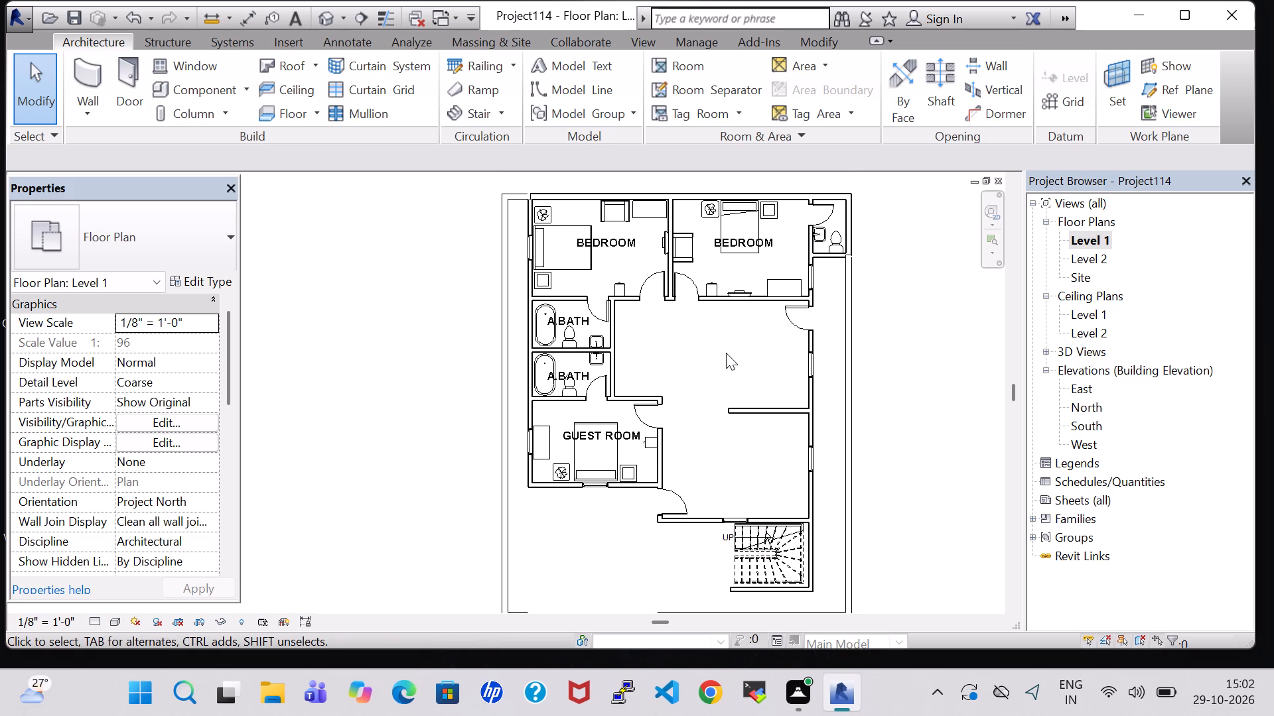
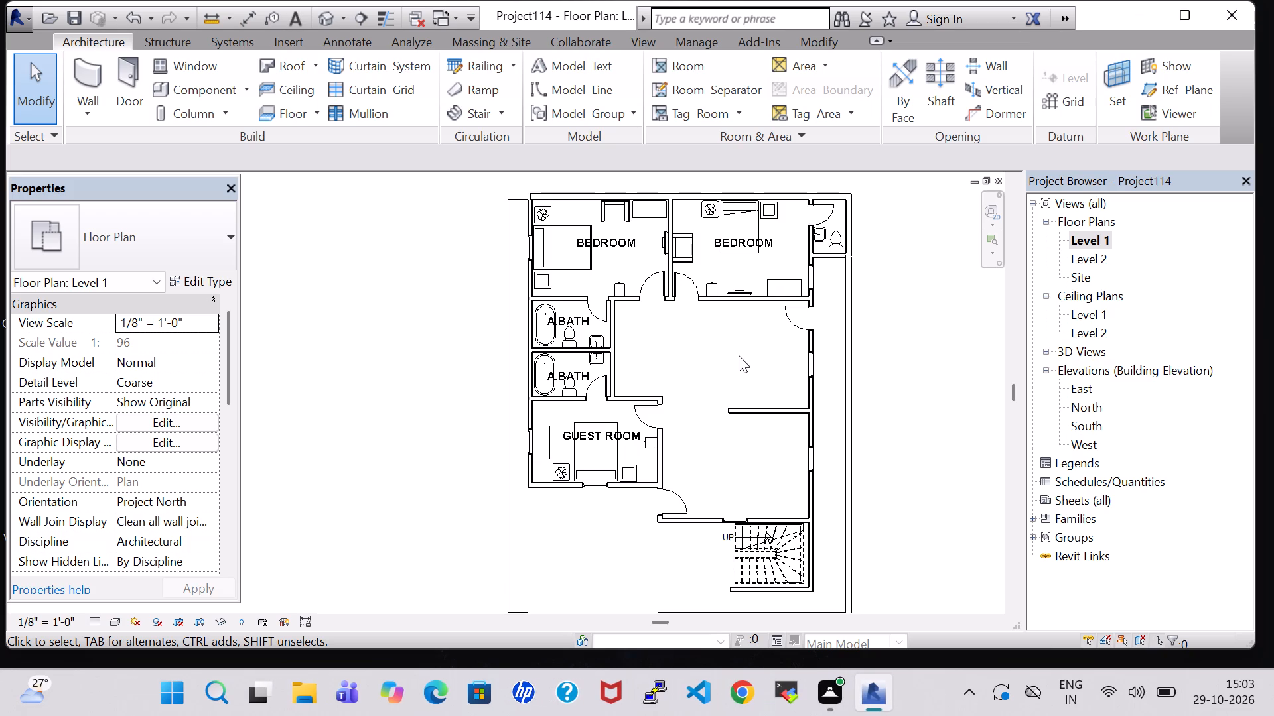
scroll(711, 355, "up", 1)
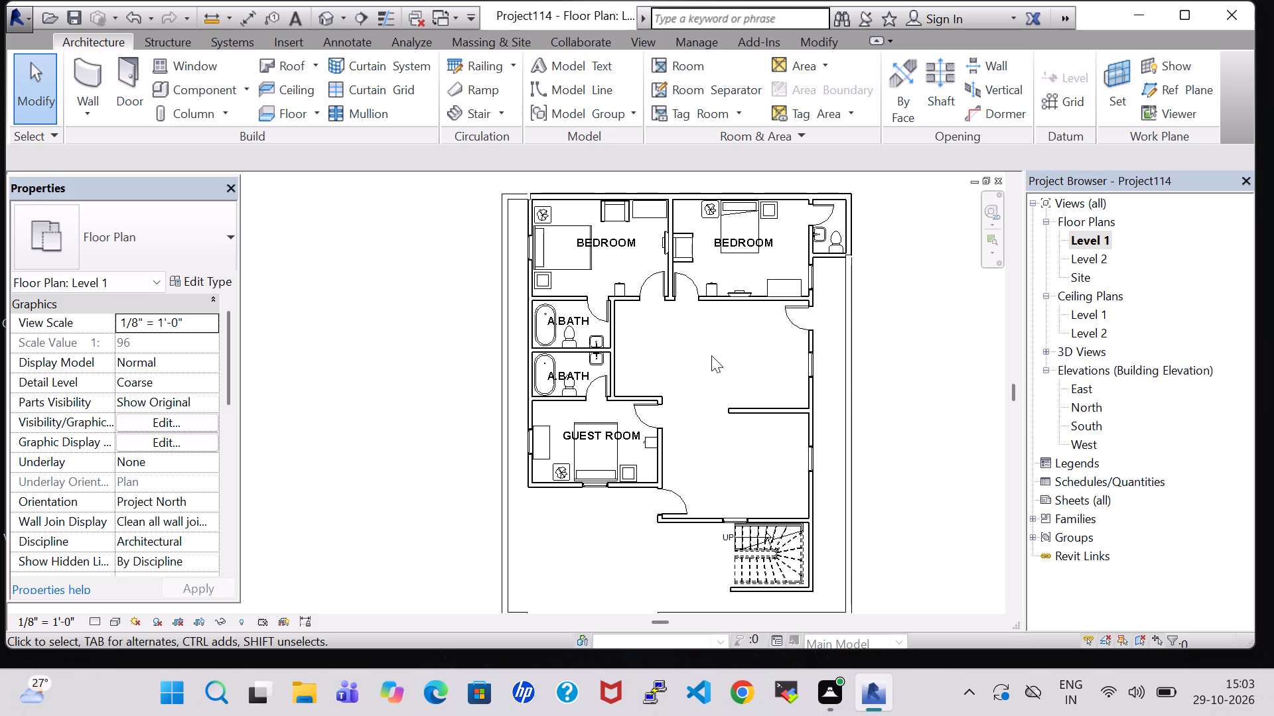
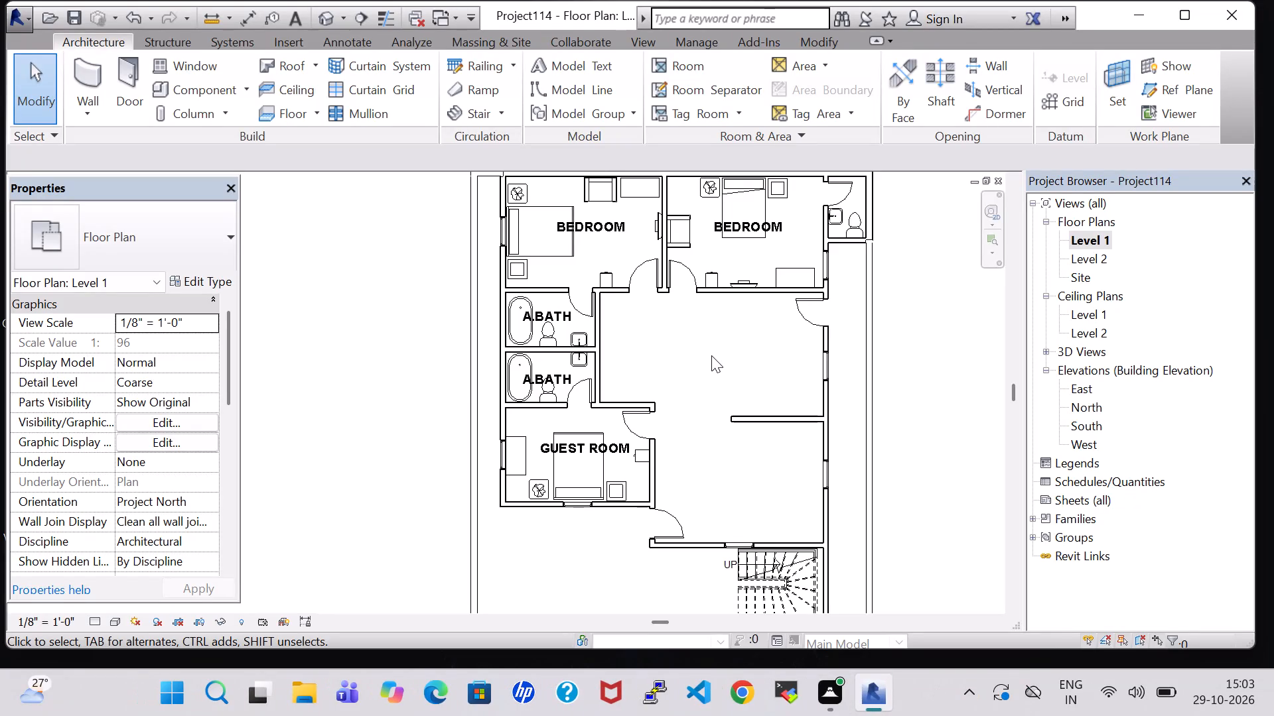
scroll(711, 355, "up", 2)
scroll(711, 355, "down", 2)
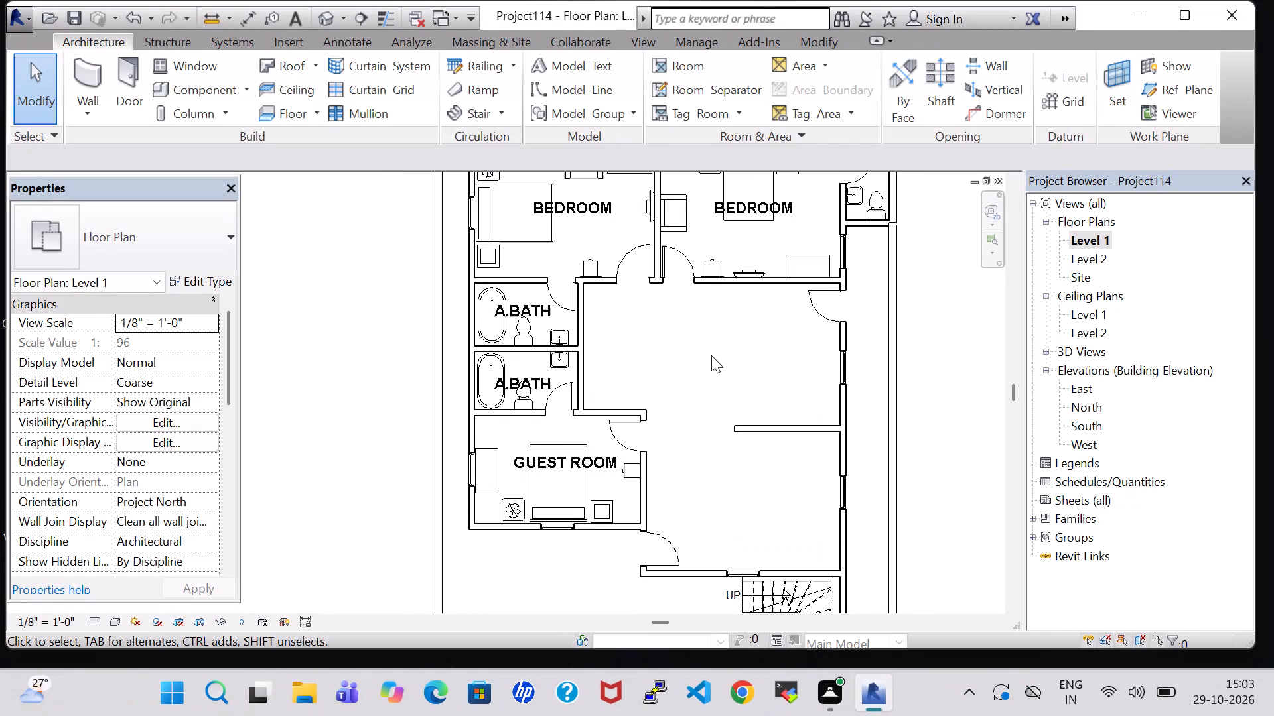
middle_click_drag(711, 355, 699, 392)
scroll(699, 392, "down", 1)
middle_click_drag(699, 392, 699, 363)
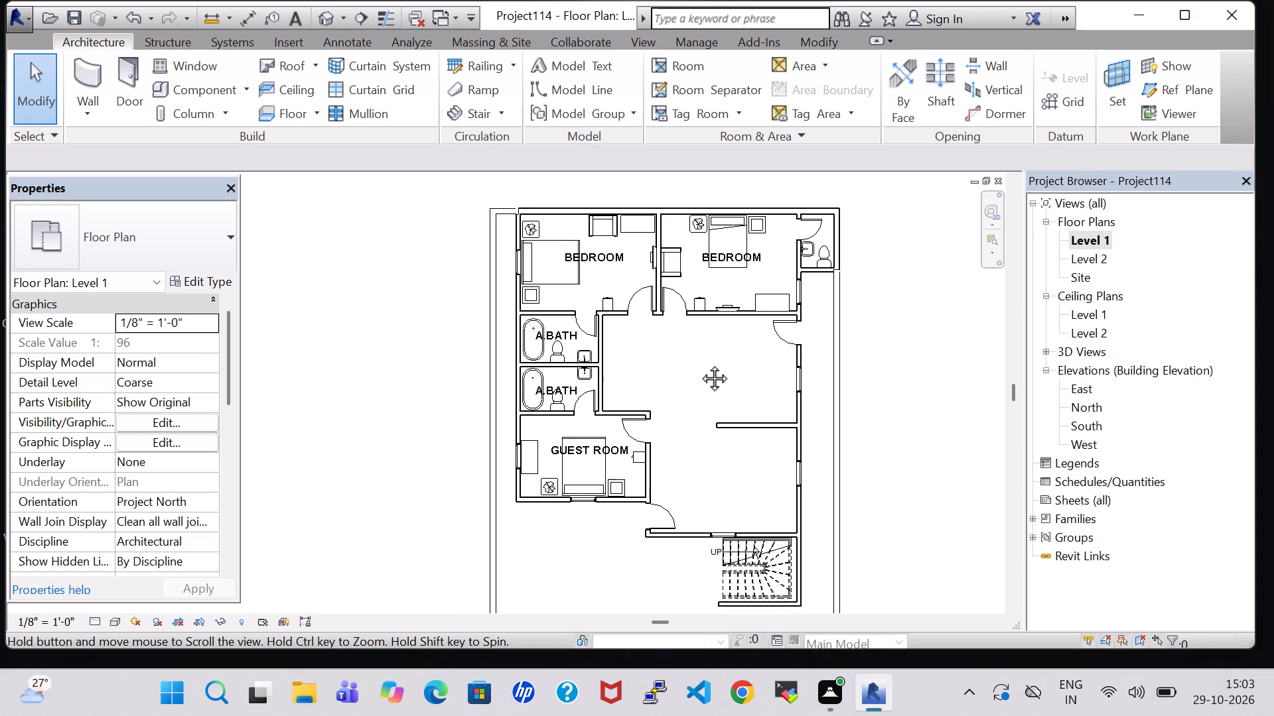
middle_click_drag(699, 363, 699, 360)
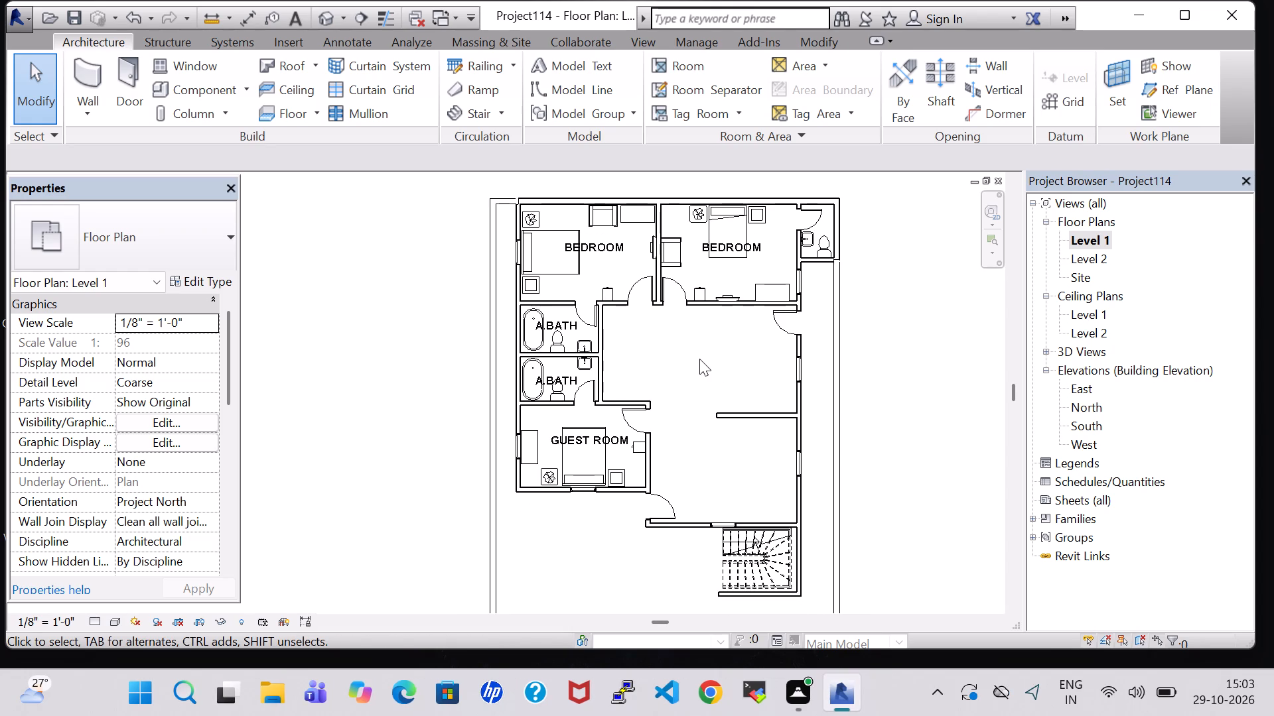
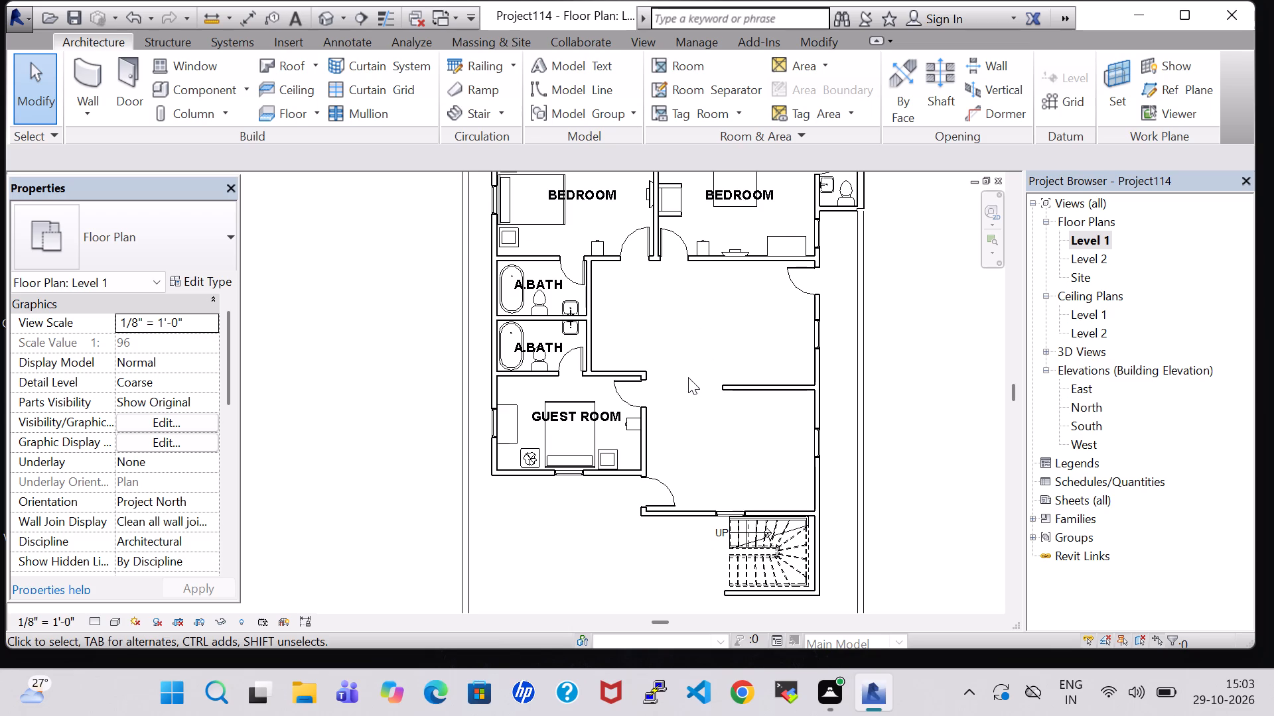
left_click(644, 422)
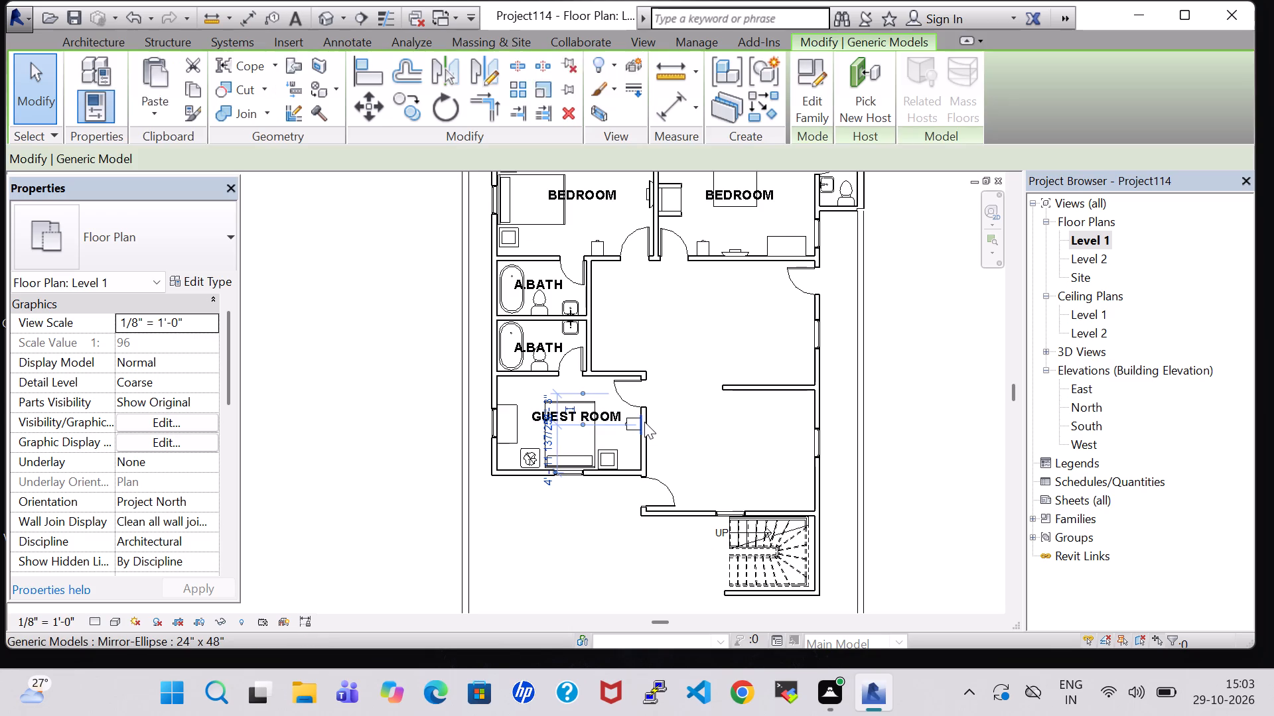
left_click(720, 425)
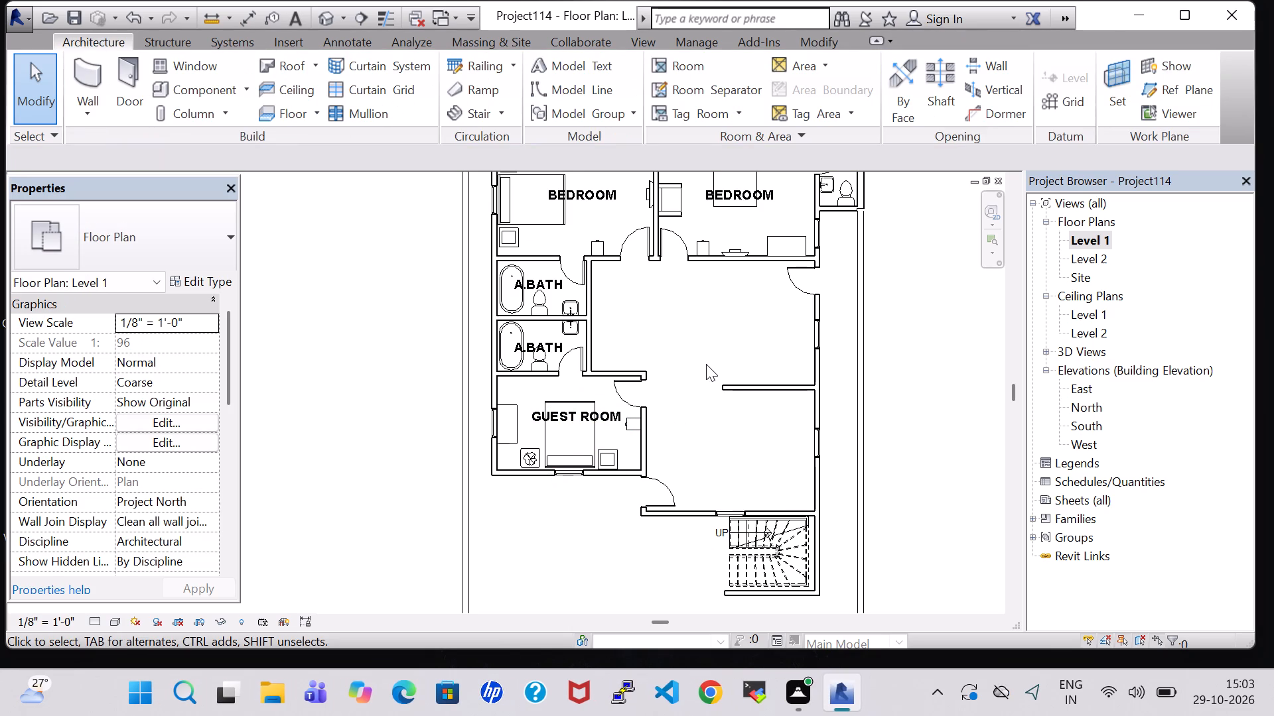
Start placing a component and browse the US Imperial family library to the Residential folder under Doors for a family to load.
middle_click_drag(712, 337, 712, 377)
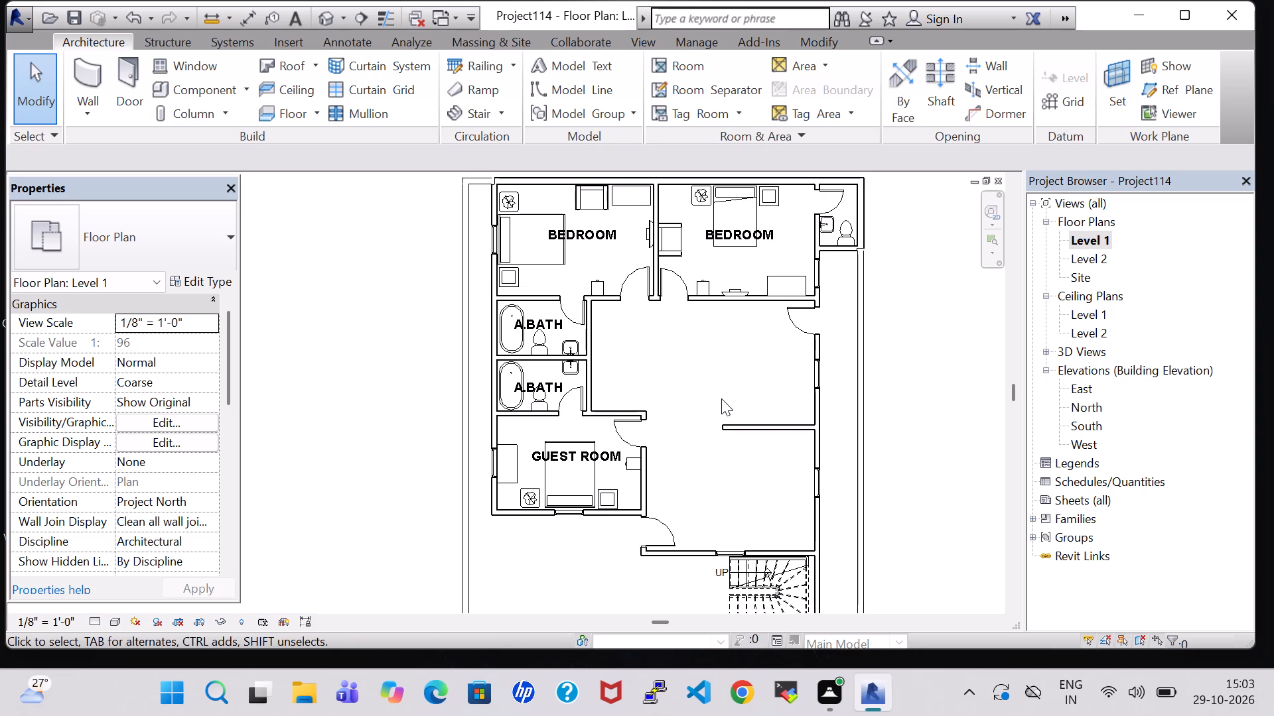
left_click(193, 90)
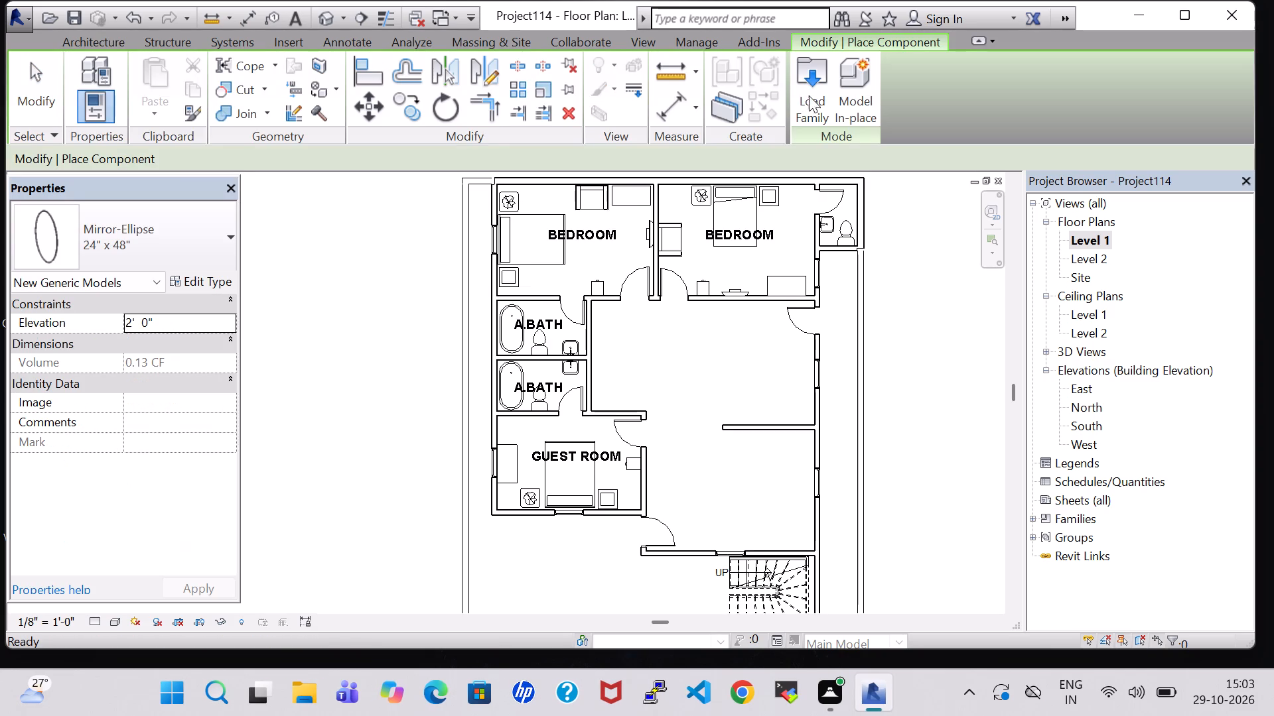
left_click(815, 94)
scroll(713, 299, "down", 1)
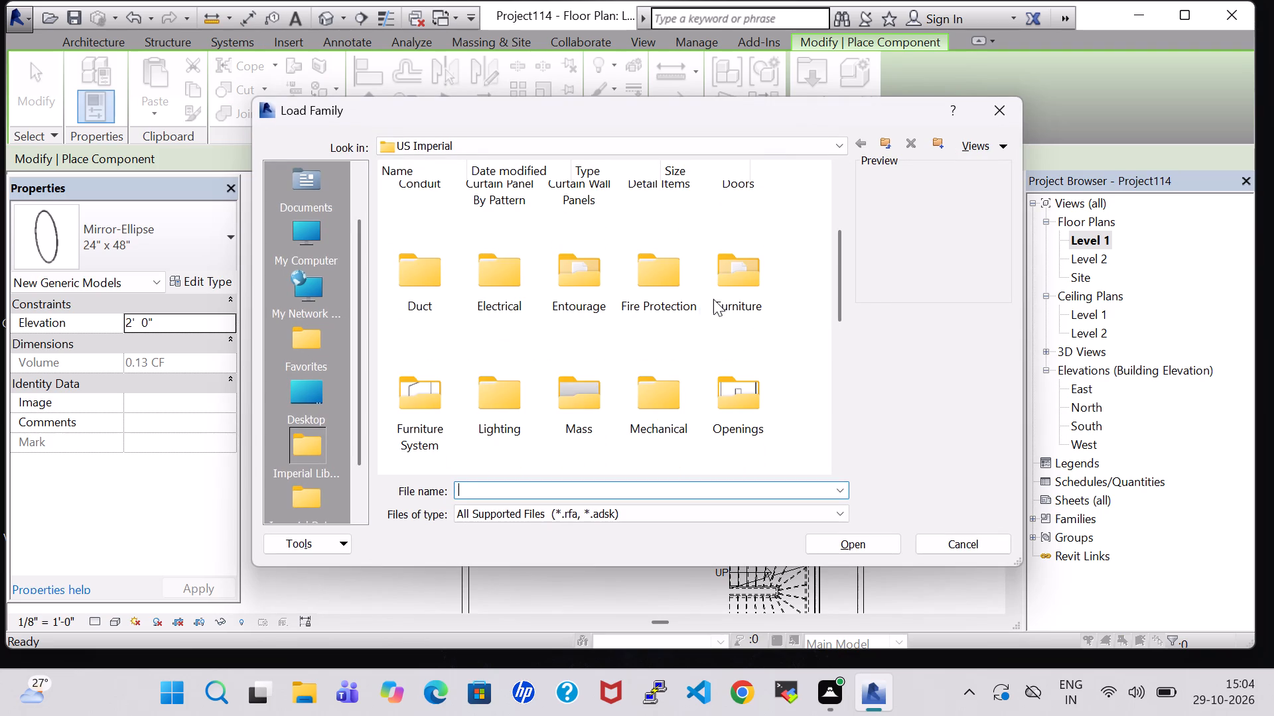
scroll(734, 377, "down", 1)
scroll(723, 246, "up", 1)
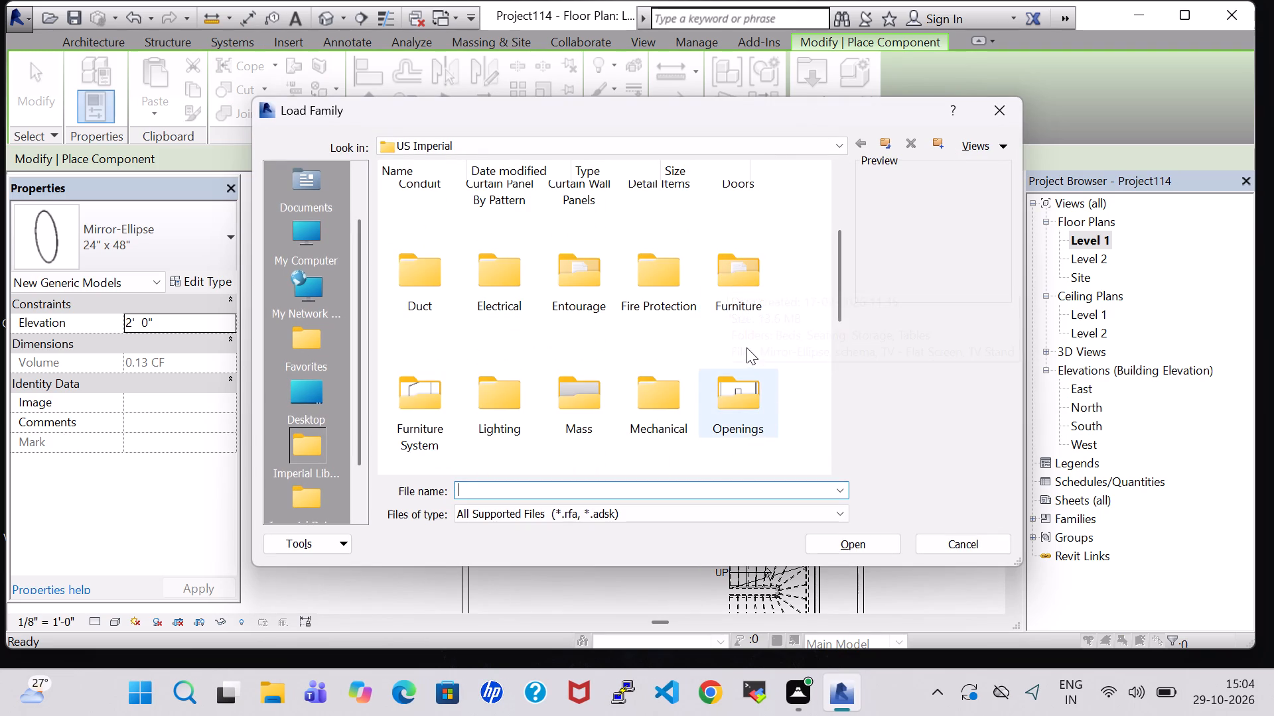
scroll(746, 348, "down", 3)
scroll(746, 348, "up", 2)
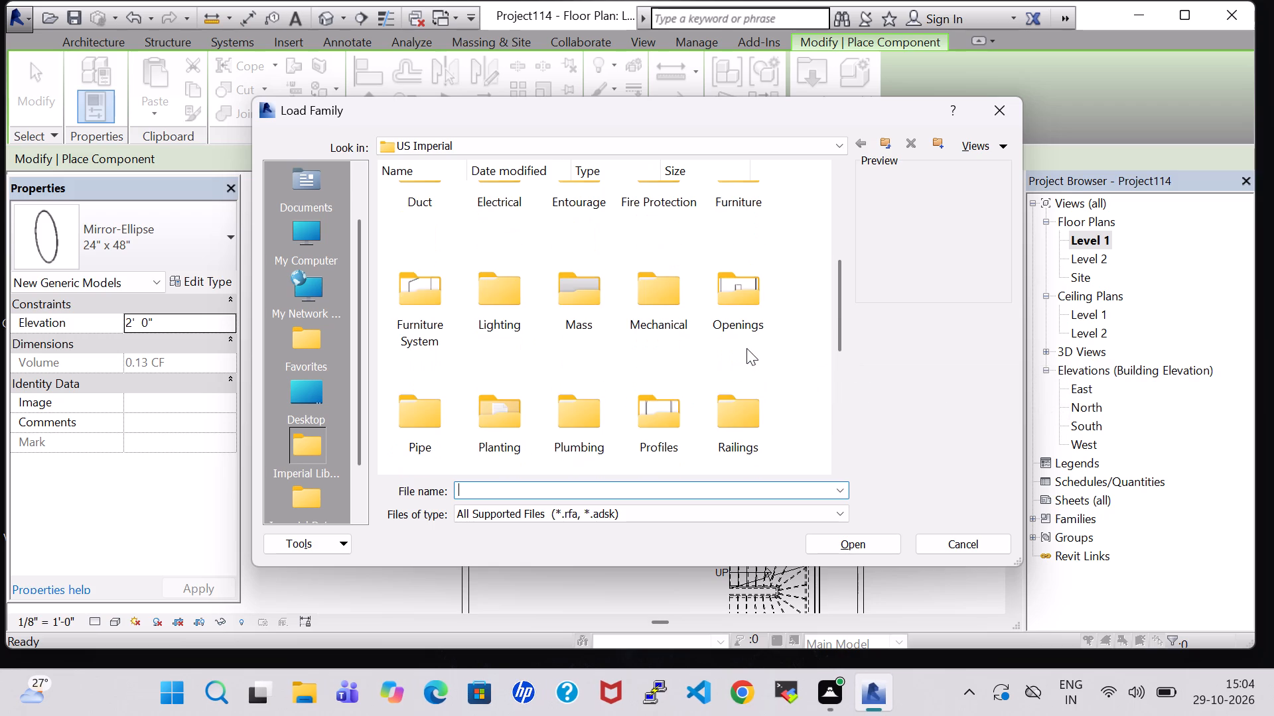
scroll(746, 348, "up", 1)
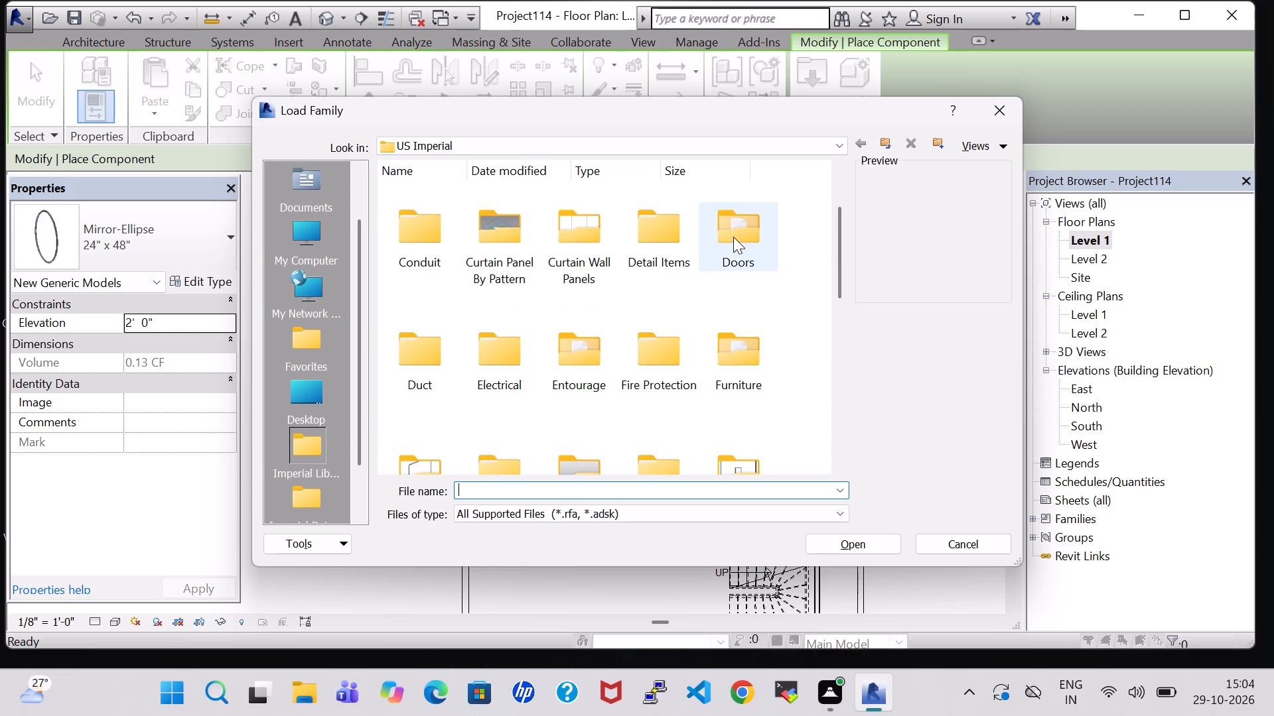
double_click(733, 237)
double_click(567, 223)
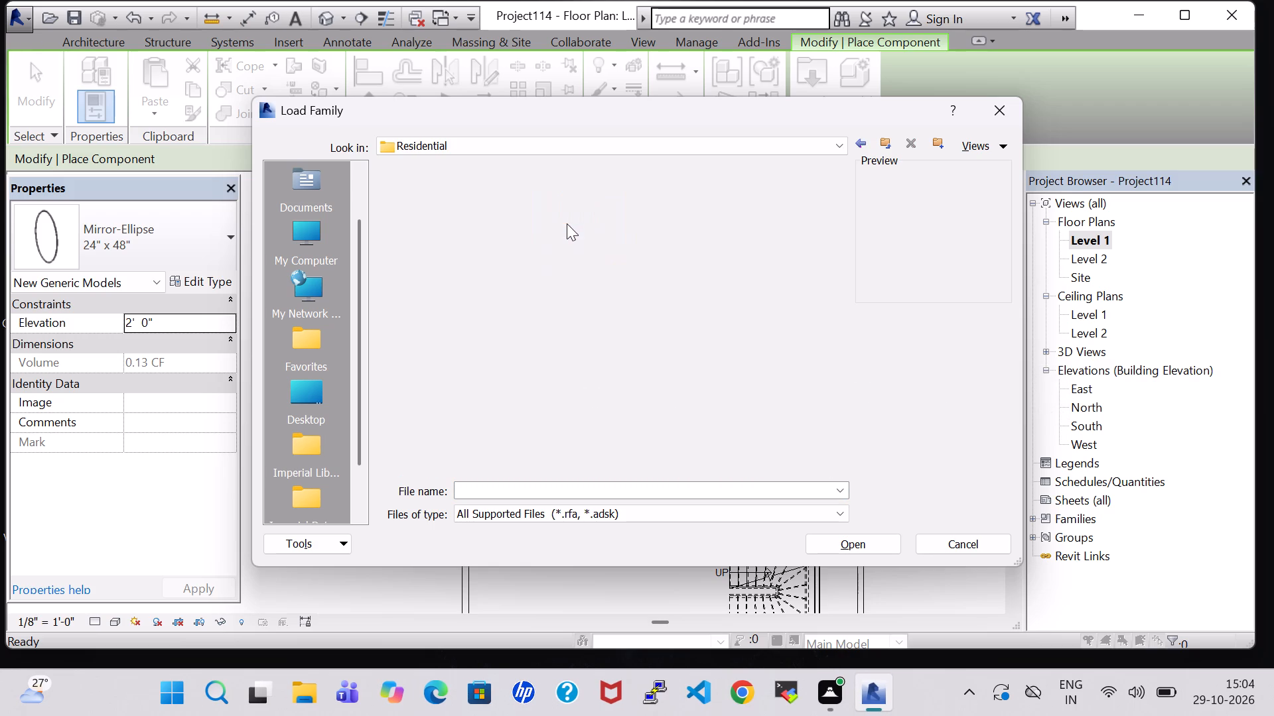
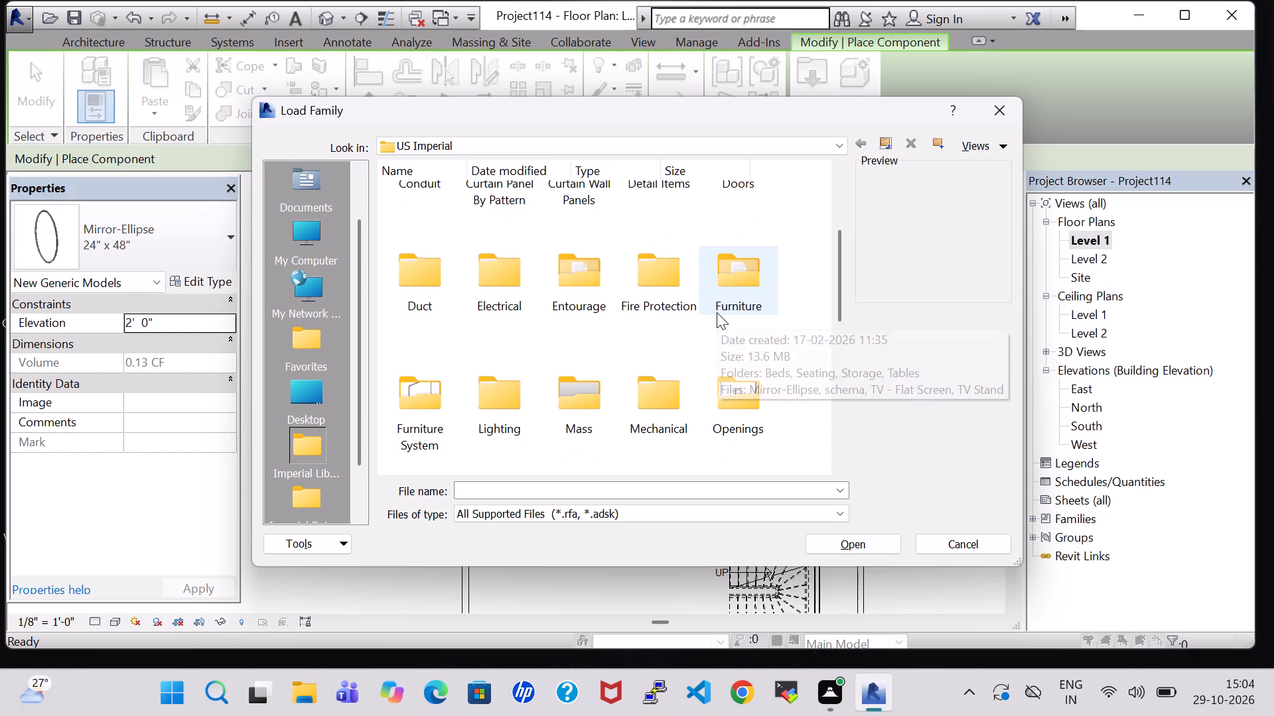
Look through the category folders of the US Imperial library for another component family to load.
scroll(717, 312, "down", 1)
scroll(717, 312, "up", 2)
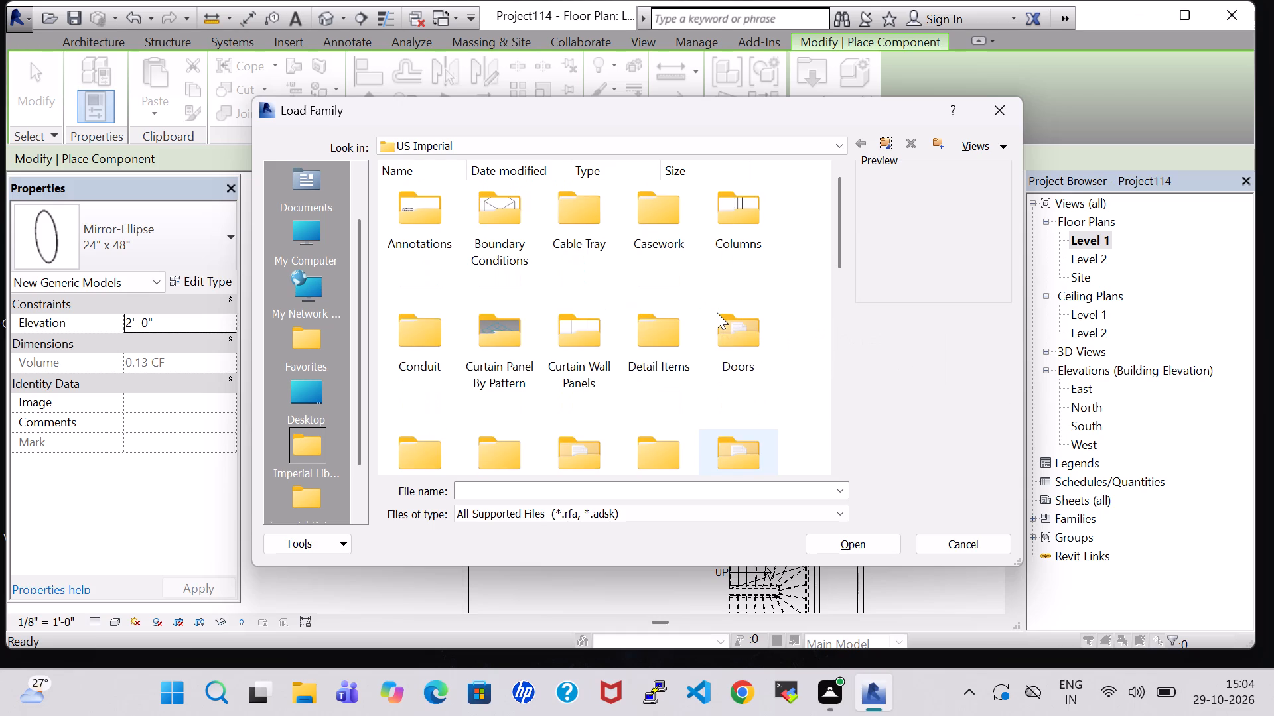
scroll(717, 312, "down", 1)
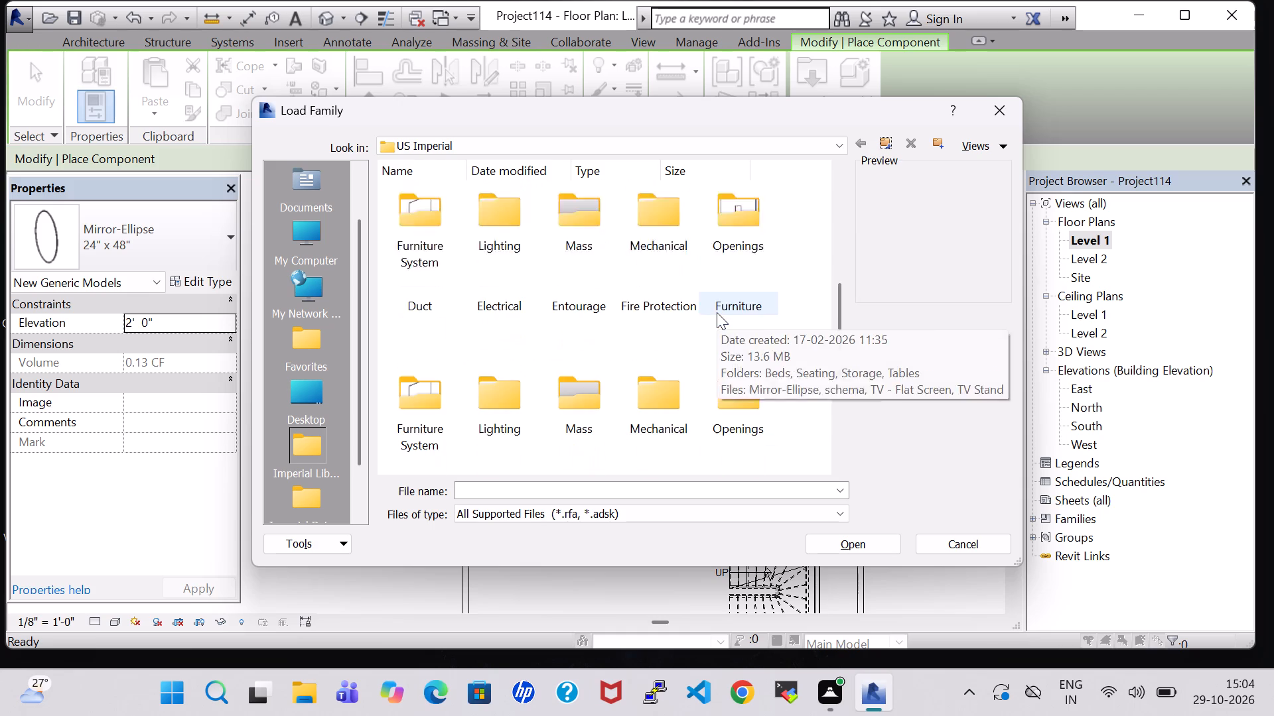
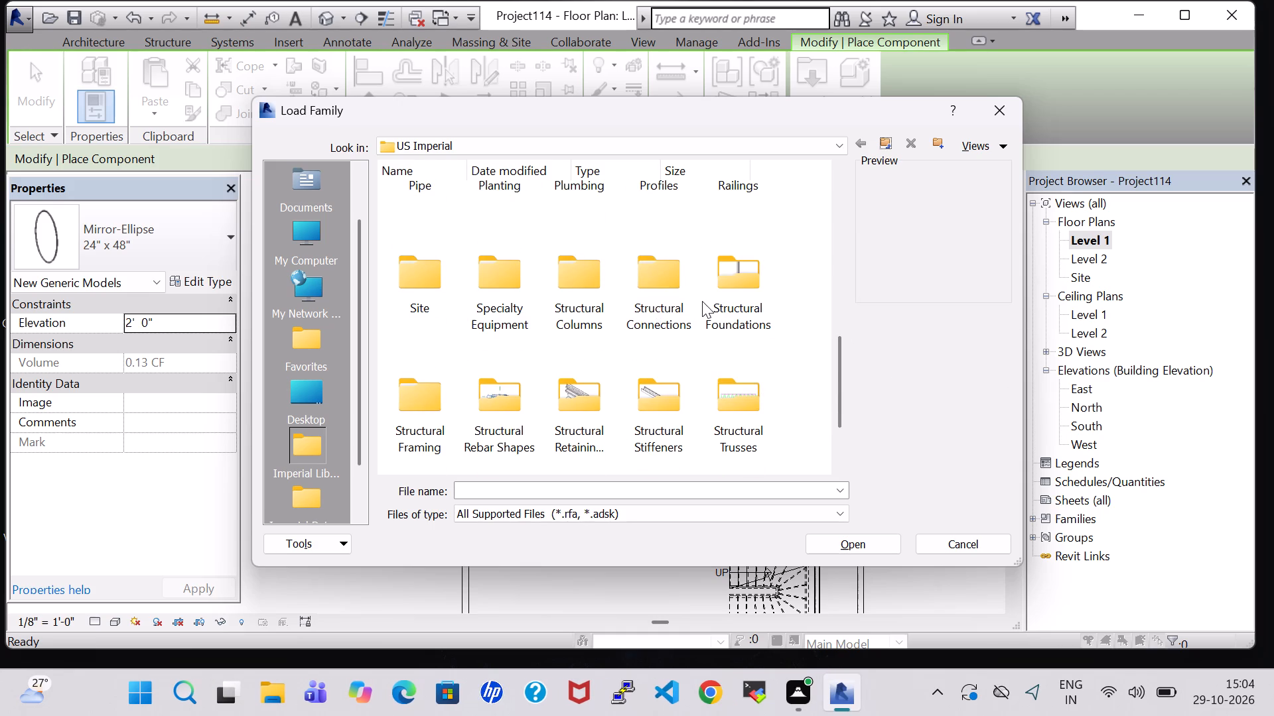
Load the Table-Dining Round w Chairs family from the Tables folder of the US Imperial Furniture library.
scroll(702, 301, "up", 2)
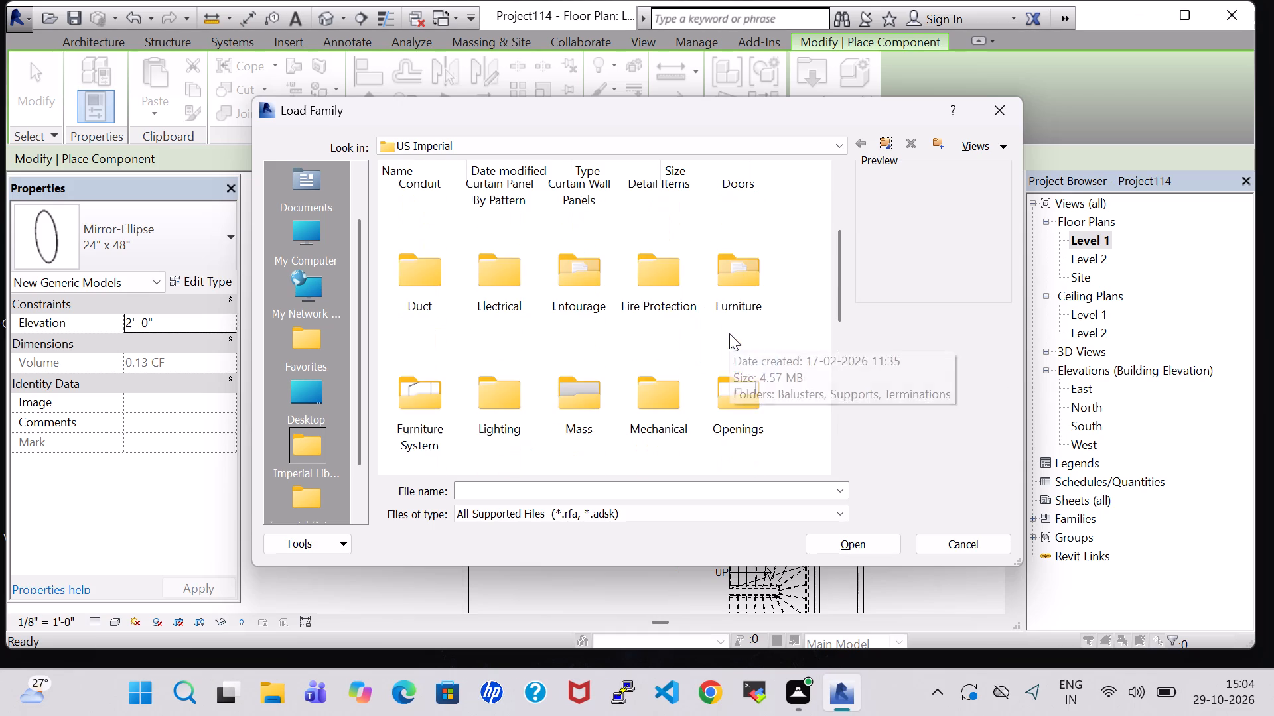
scroll(729, 333, "down", 3)
scroll(729, 333, "up", 4)
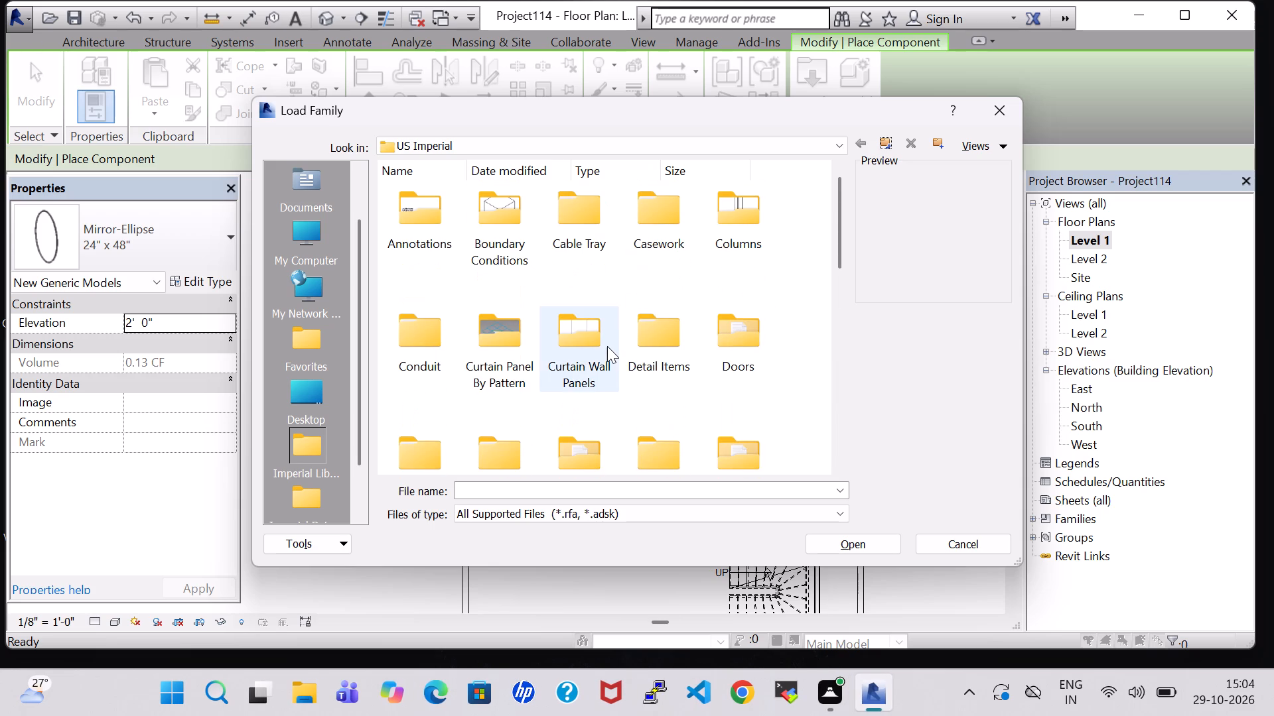
scroll(704, 279, "up", 2)
triple_click(741, 430)
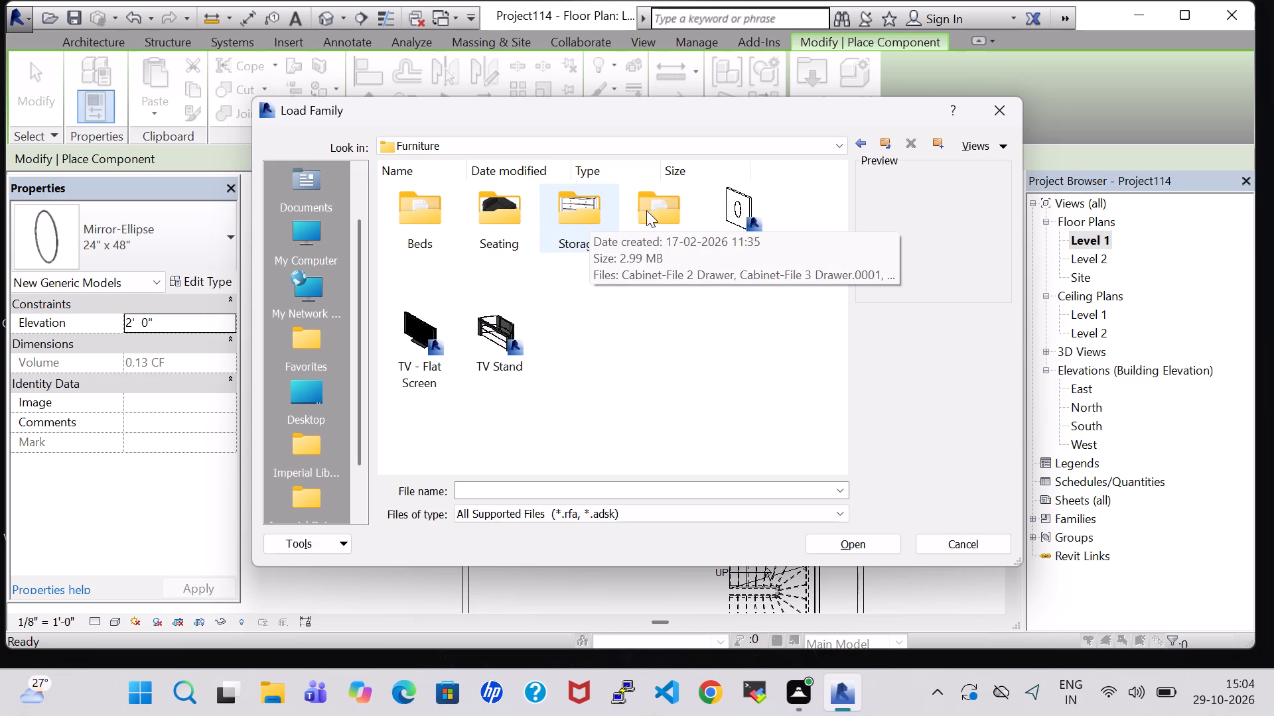
double_click(675, 216)
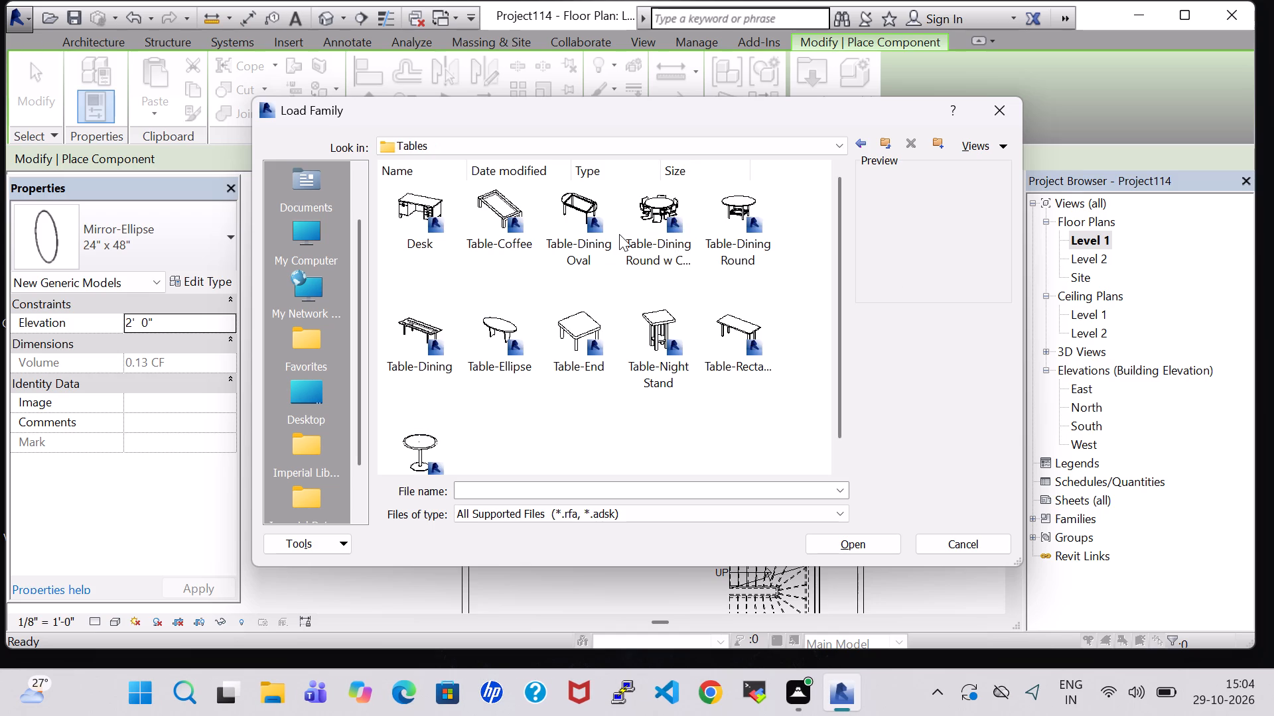
left_click(640, 231)
left_click(835, 540)
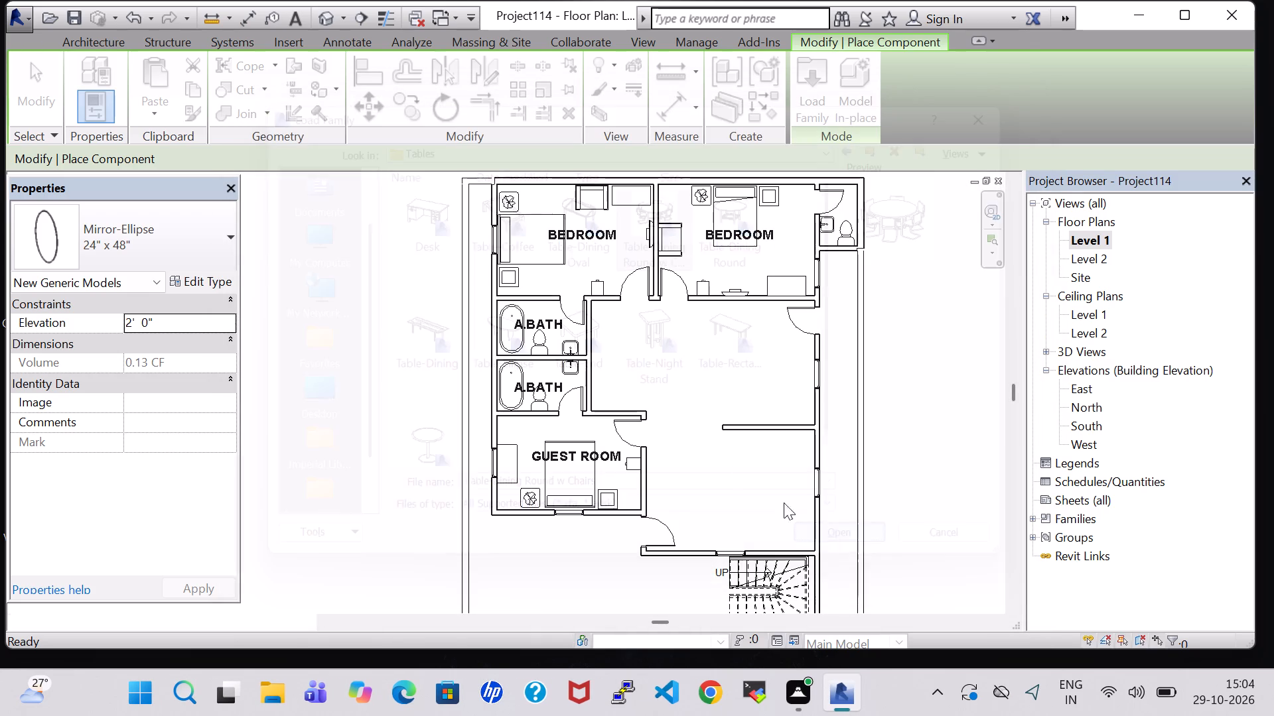
Place a 36" Diameter round dining table with chairs in the open recess just east of the two A.BATH rooms.
scroll(627, 361, "up", 5)
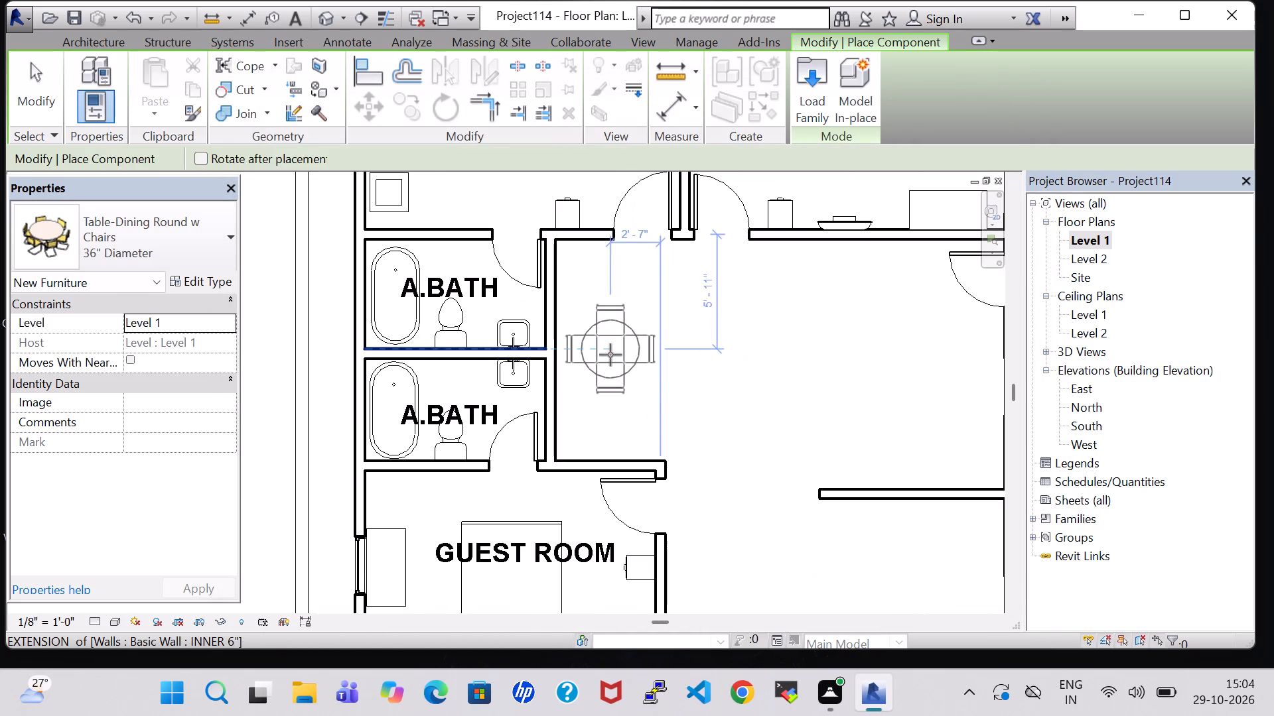
left_click(610, 355)
key("Escape")
key("Escape")
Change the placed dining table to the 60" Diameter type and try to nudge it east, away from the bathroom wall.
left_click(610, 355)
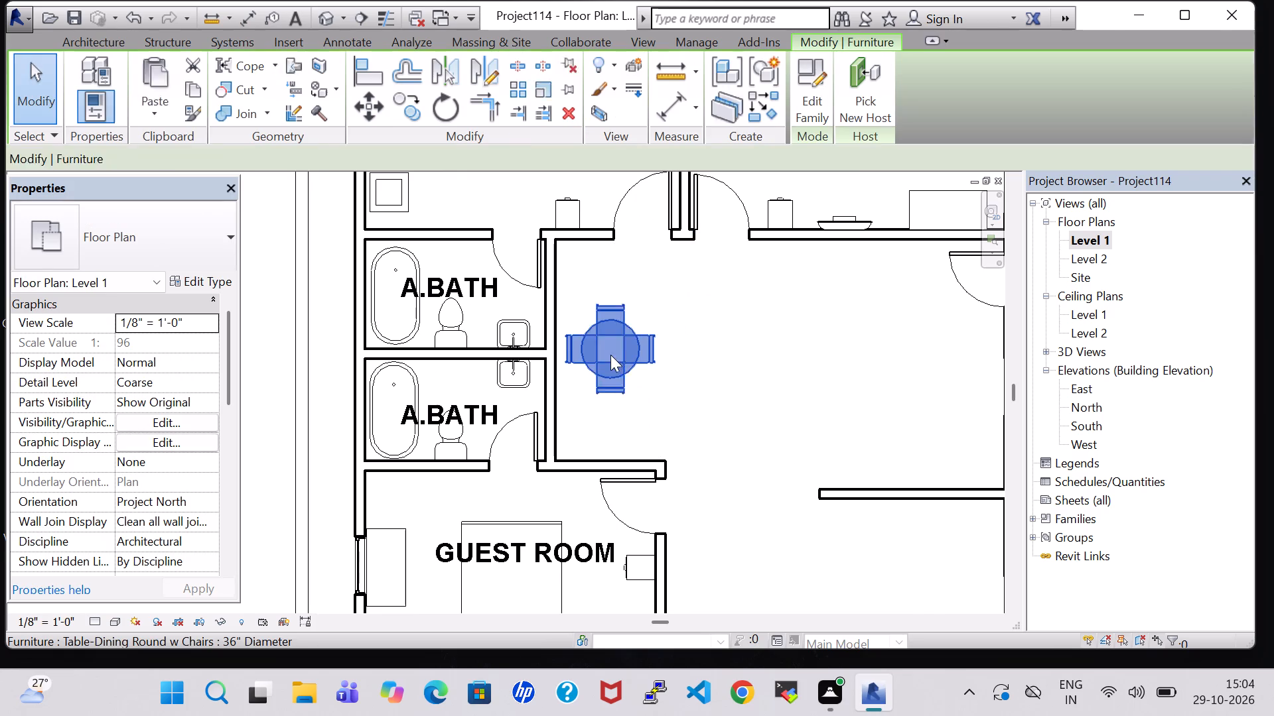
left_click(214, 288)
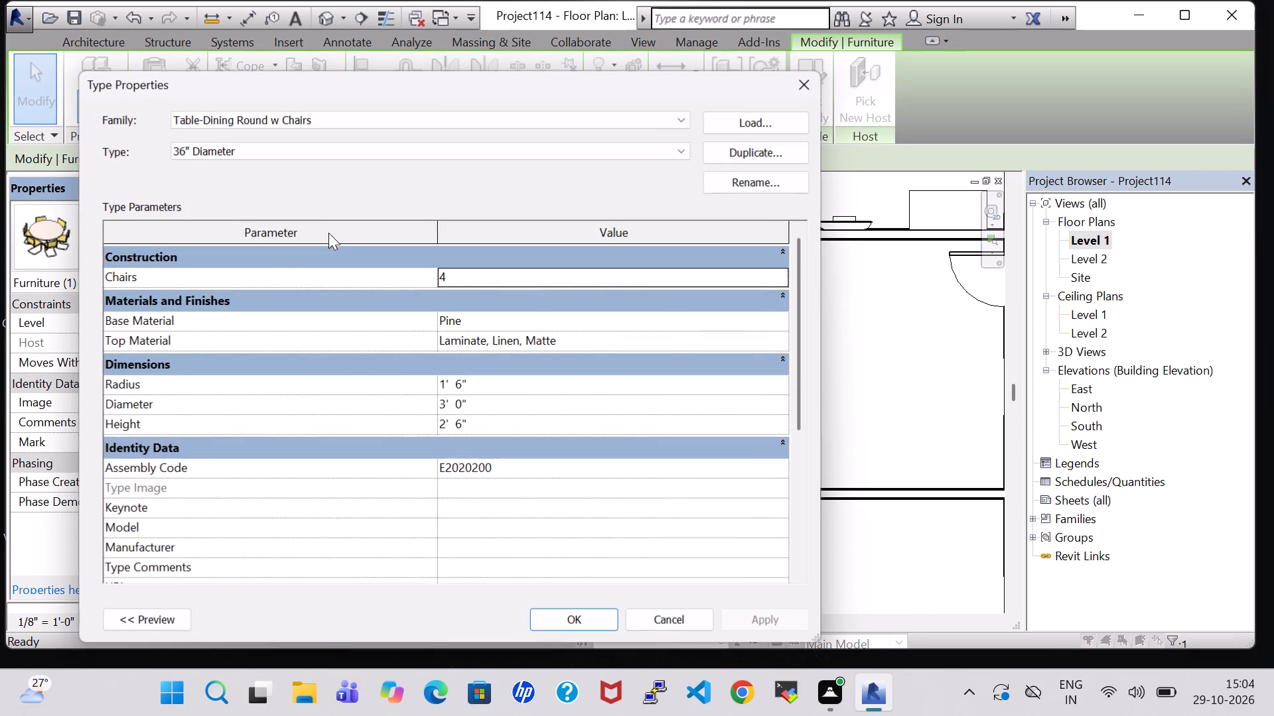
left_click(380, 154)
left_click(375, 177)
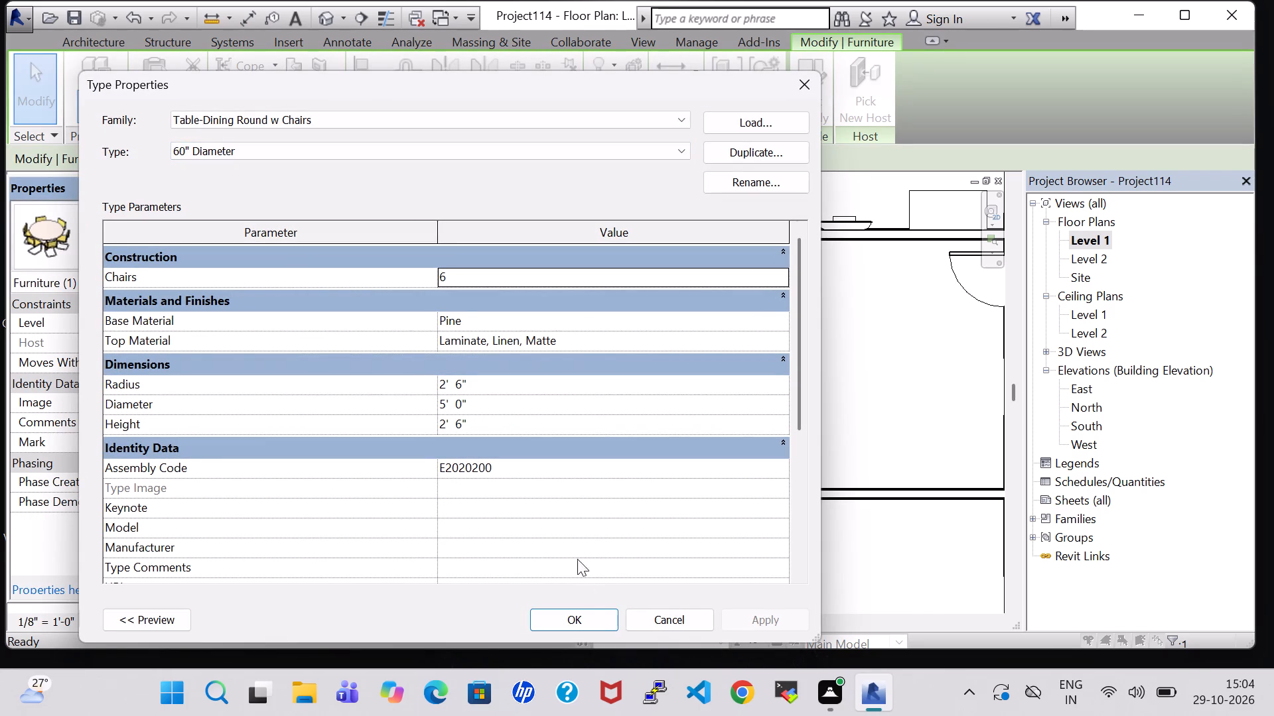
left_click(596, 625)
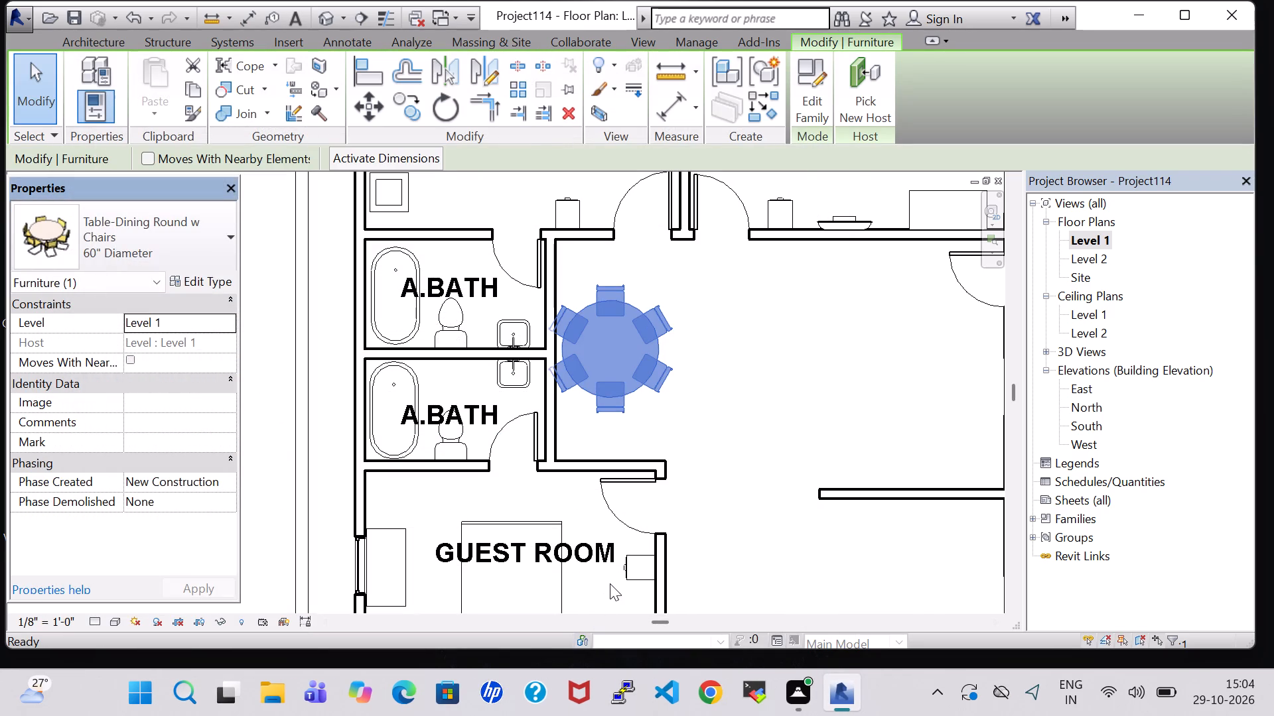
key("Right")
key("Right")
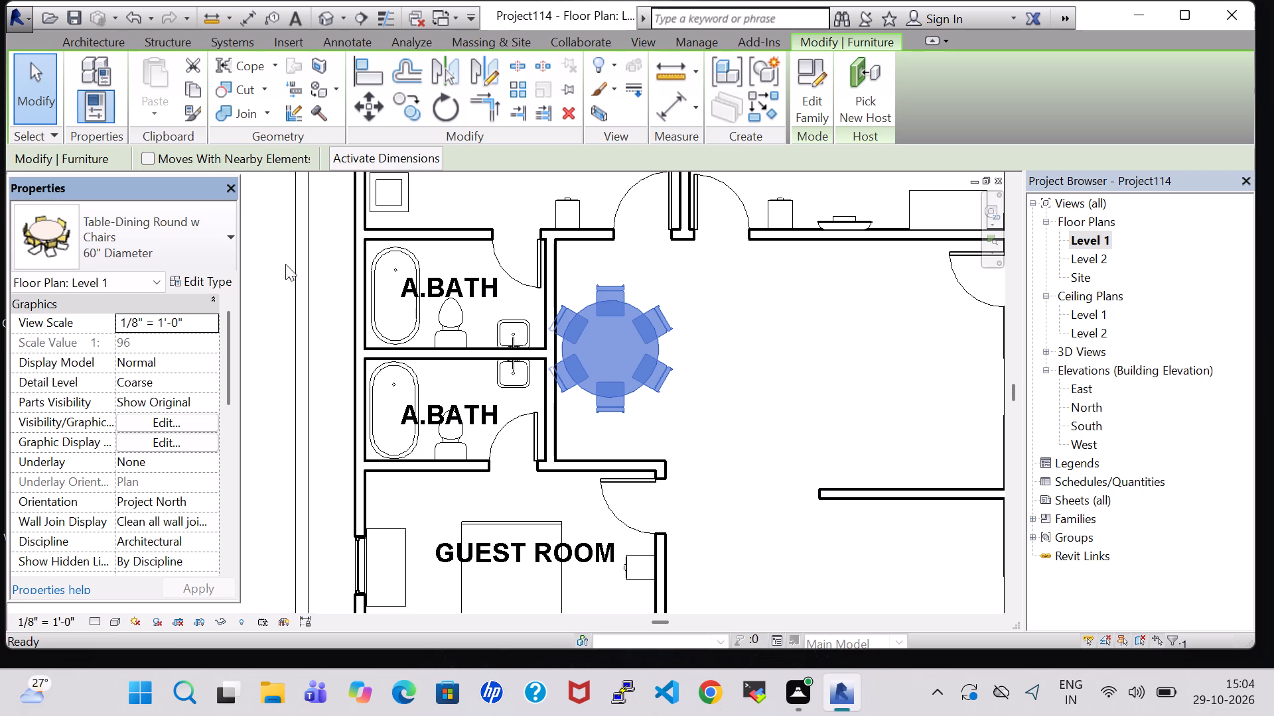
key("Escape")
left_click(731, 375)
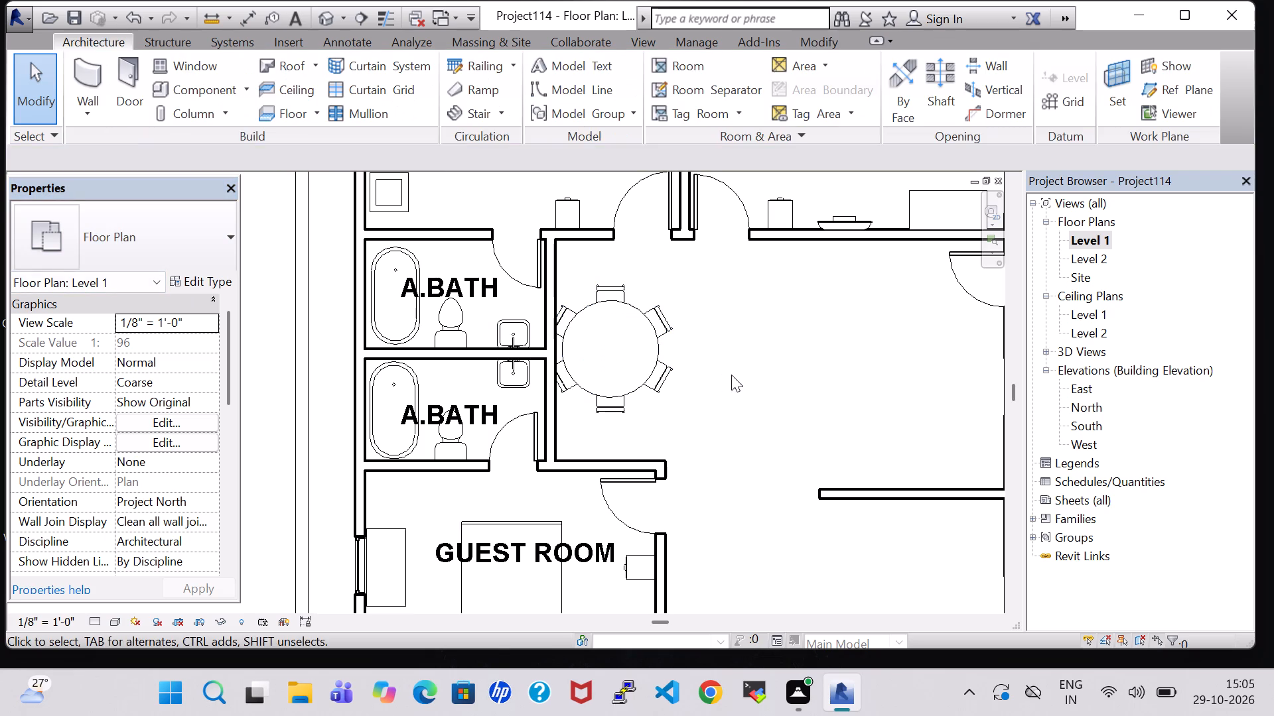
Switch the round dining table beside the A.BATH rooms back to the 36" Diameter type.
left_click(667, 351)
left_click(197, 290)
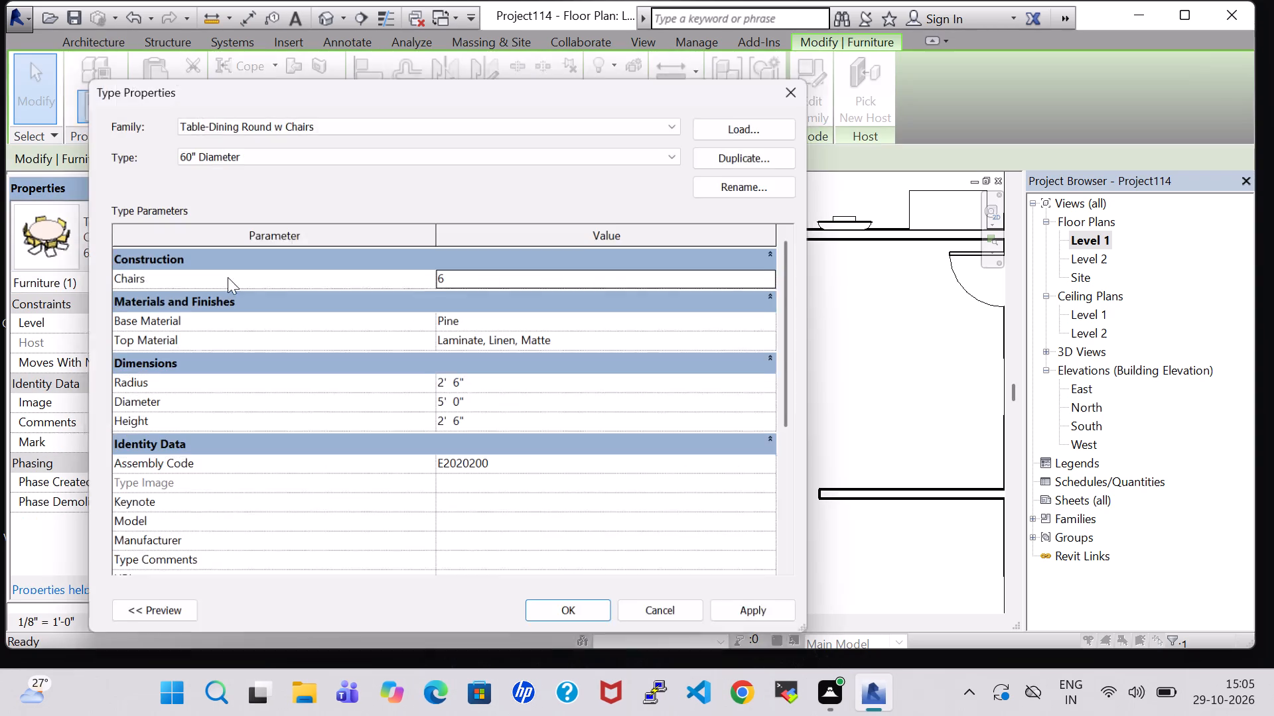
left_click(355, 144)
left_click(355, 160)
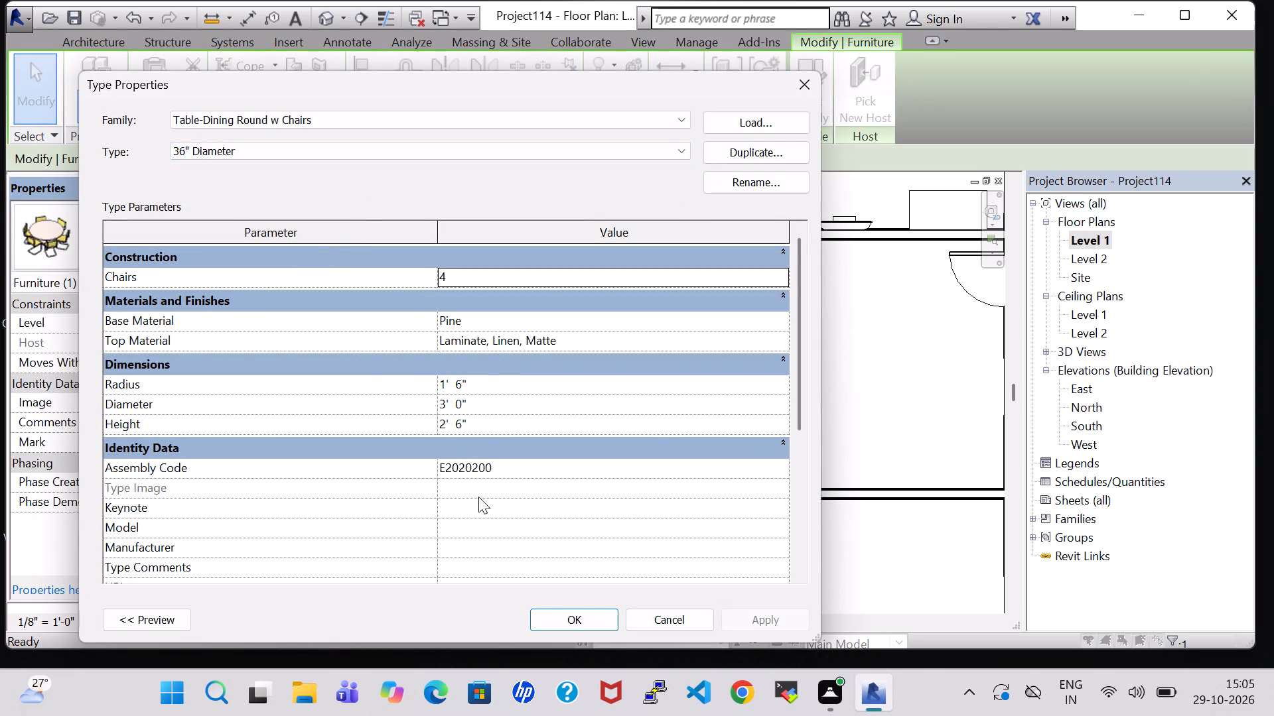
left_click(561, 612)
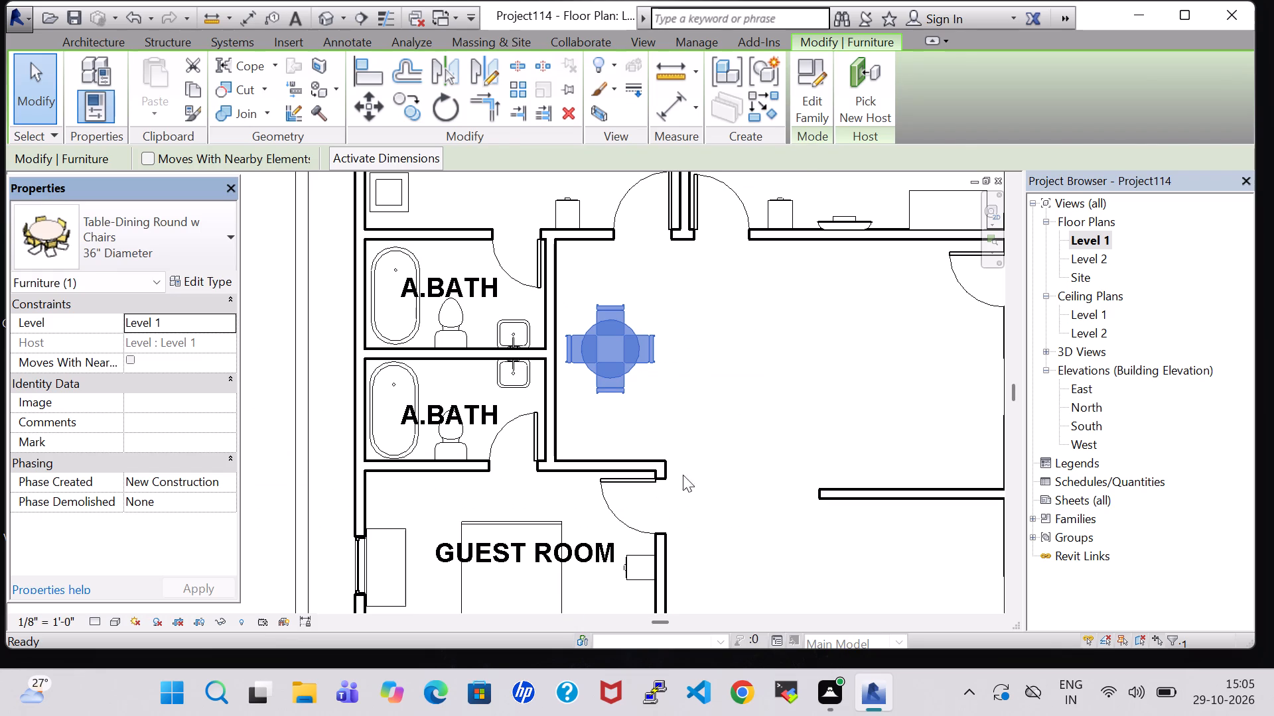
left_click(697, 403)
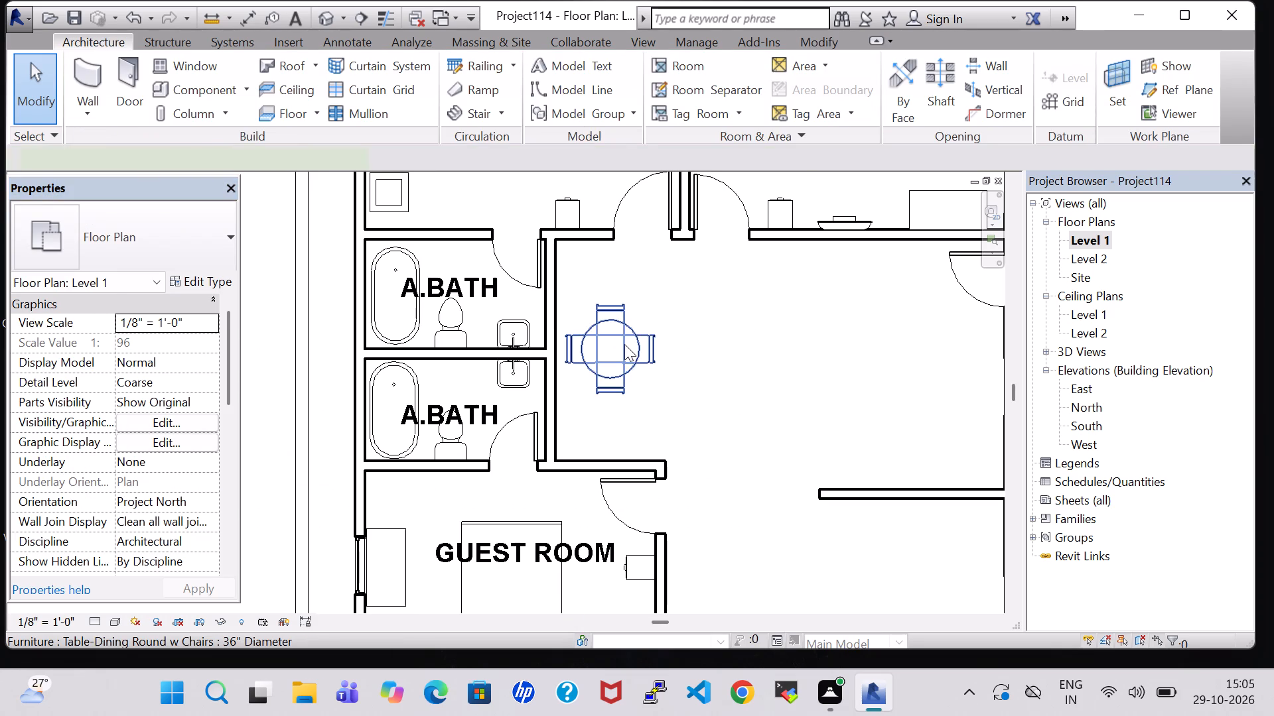
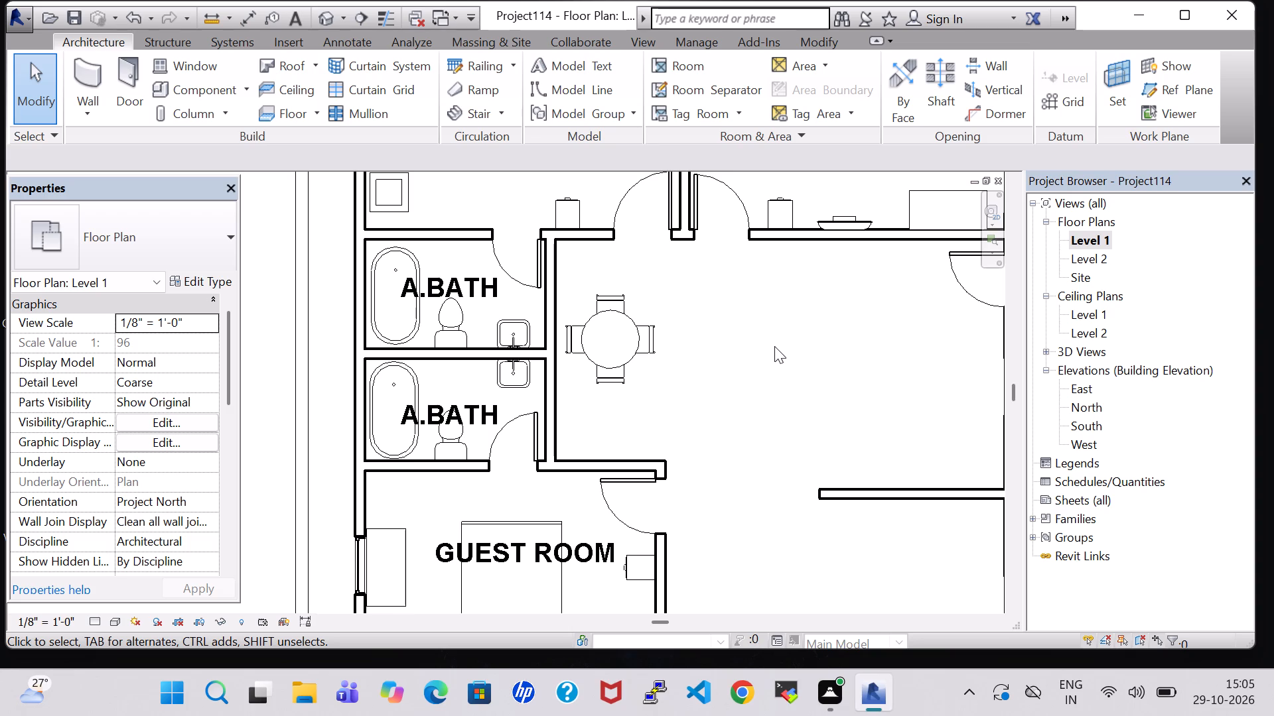
Look over the Level 1 plan around the round dining table and the unfurnished central area south toward the stairs.
left_click(774, 346)
scroll(774, 346, "up", 1)
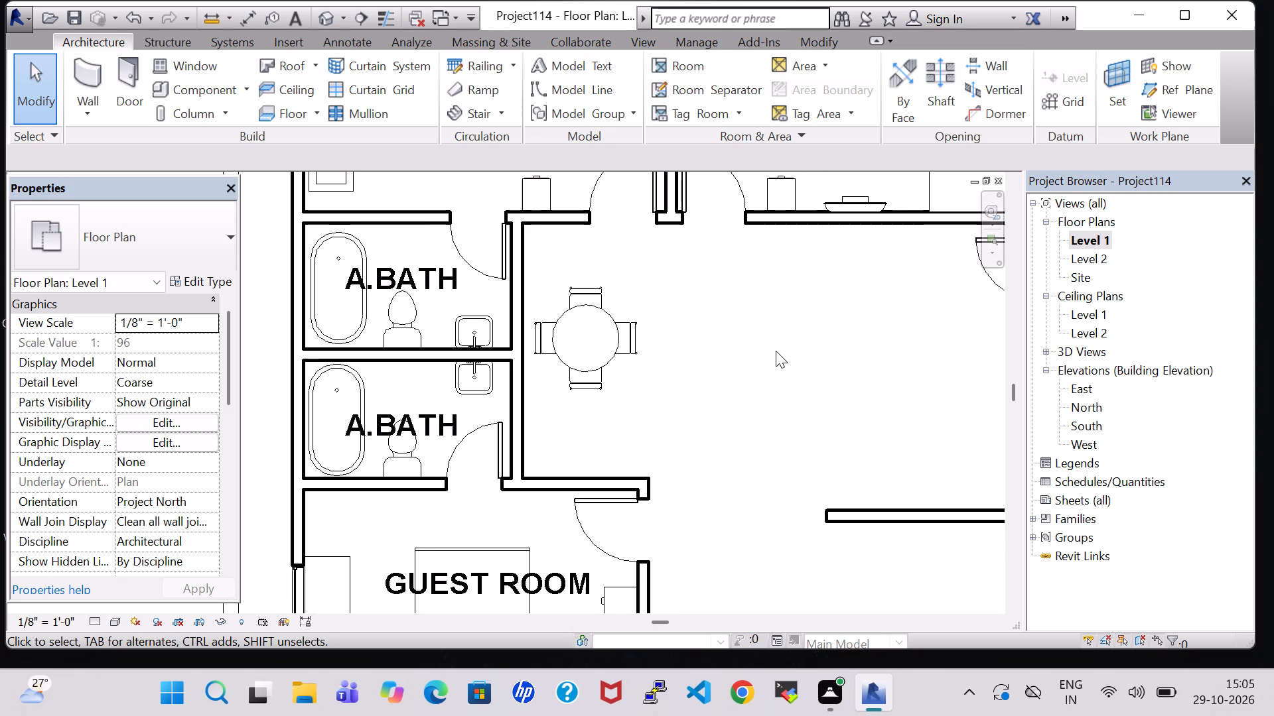
middle_click_drag(776, 351, 790, 396)
scroll(790, 396, "down", 3)
middle_click_drag(790, 396, 715, 384)
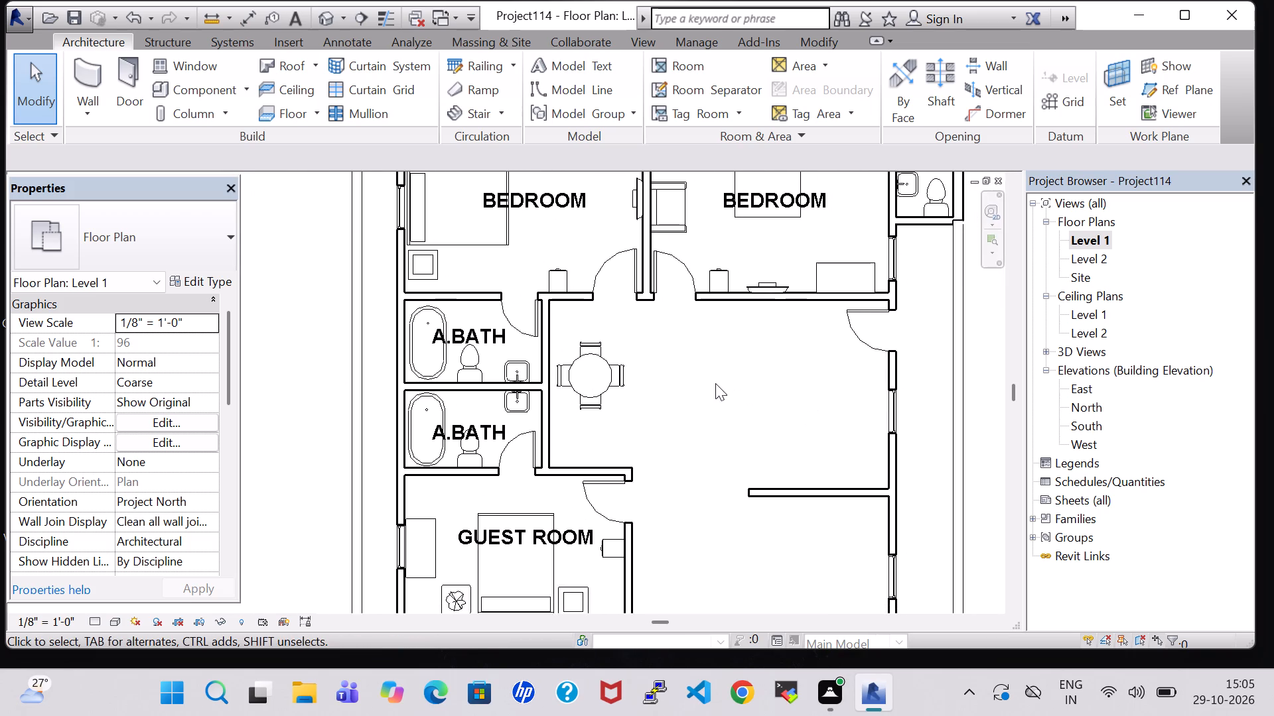
middle_click_drag(715, 383, 616, 347)
scroll(630, 344, "down", 1)
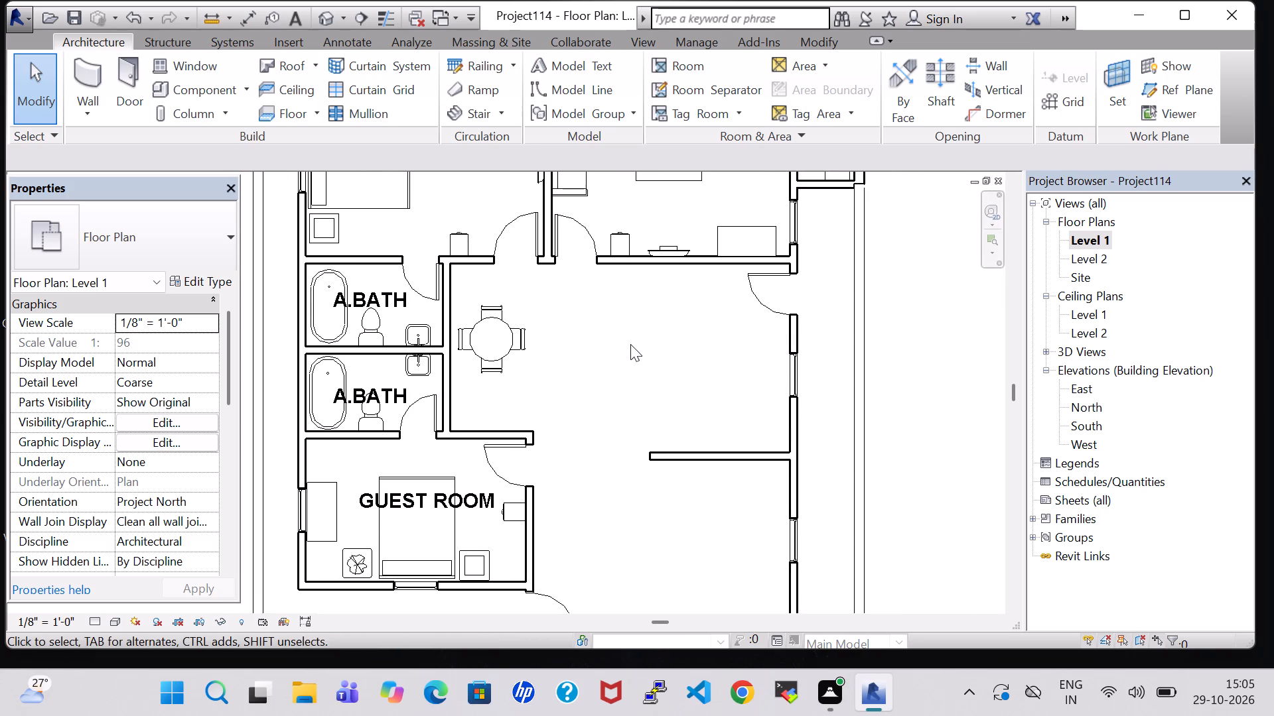
scroll(630, 344, "down", 3)
middle_click_drag(632, 344, 575, 337)
scroll(573, 337, "up", 1)
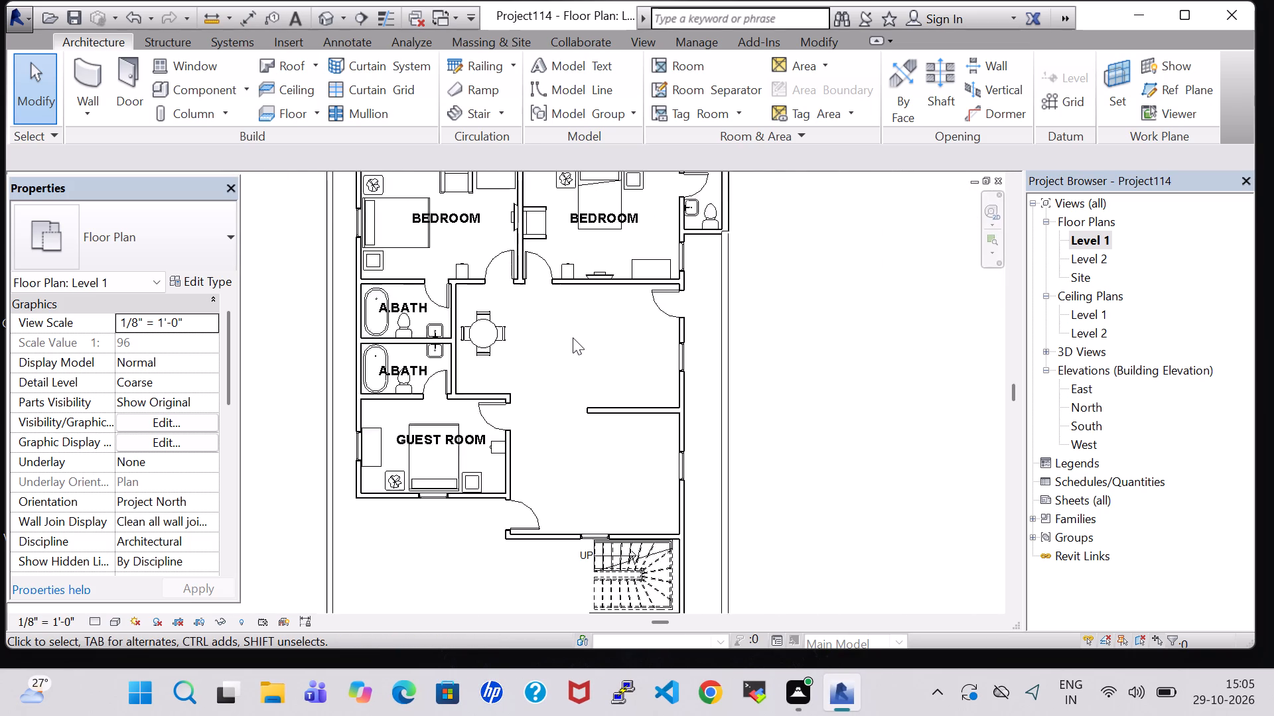
scroll(573, 337, "up", 2)
scroll(573, 337, "down", 2)
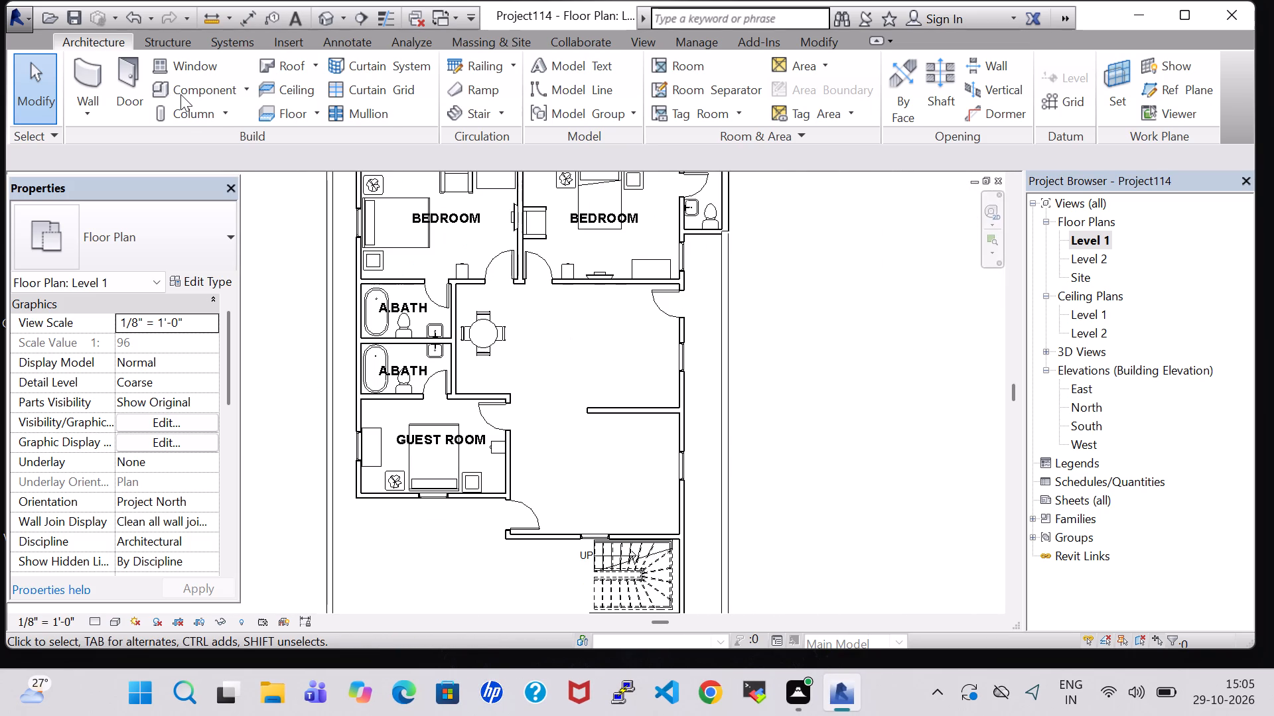
Start placing another component and browse the US Imperial family library for a family to load.
left_click(180, 94)
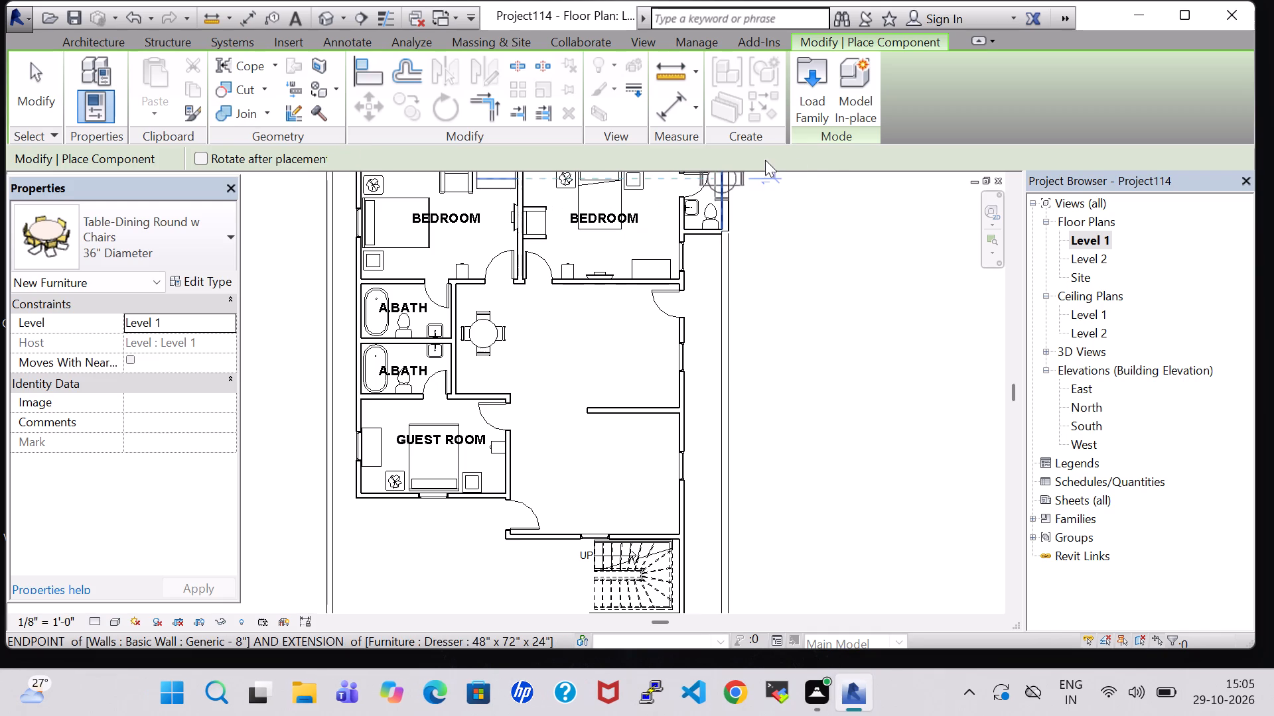
key("Escape")
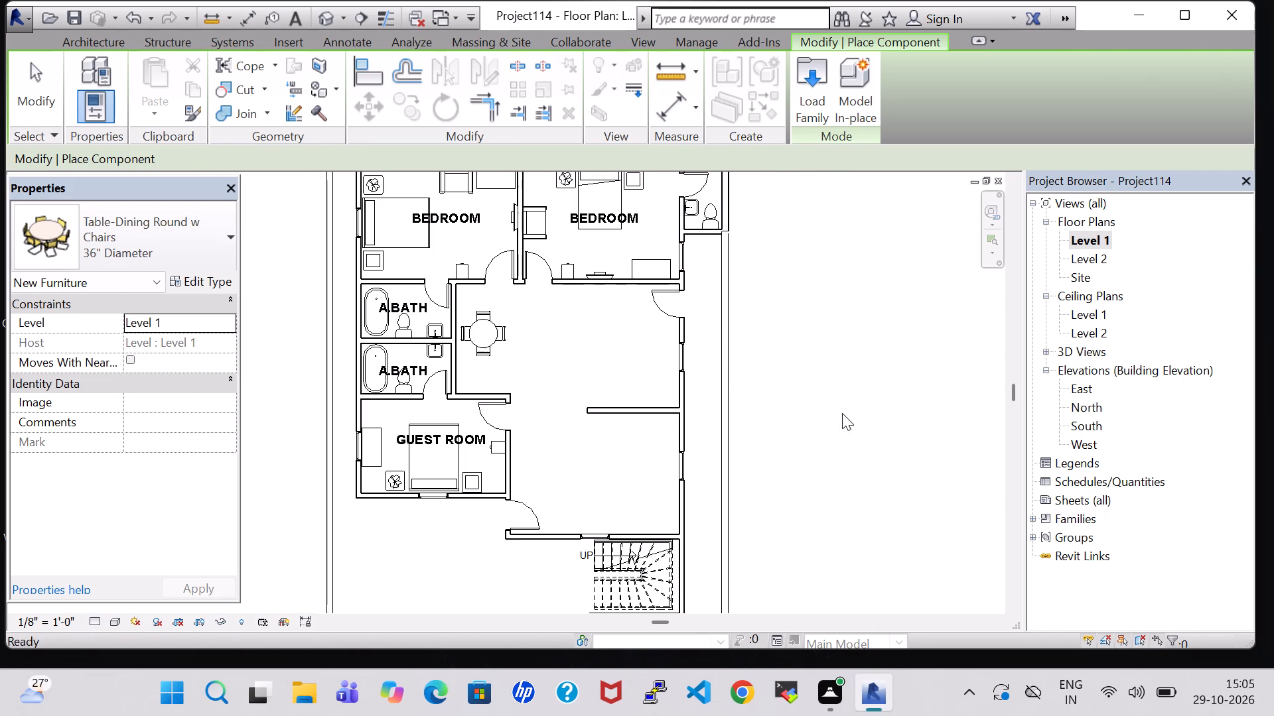
left_click(162, 86)
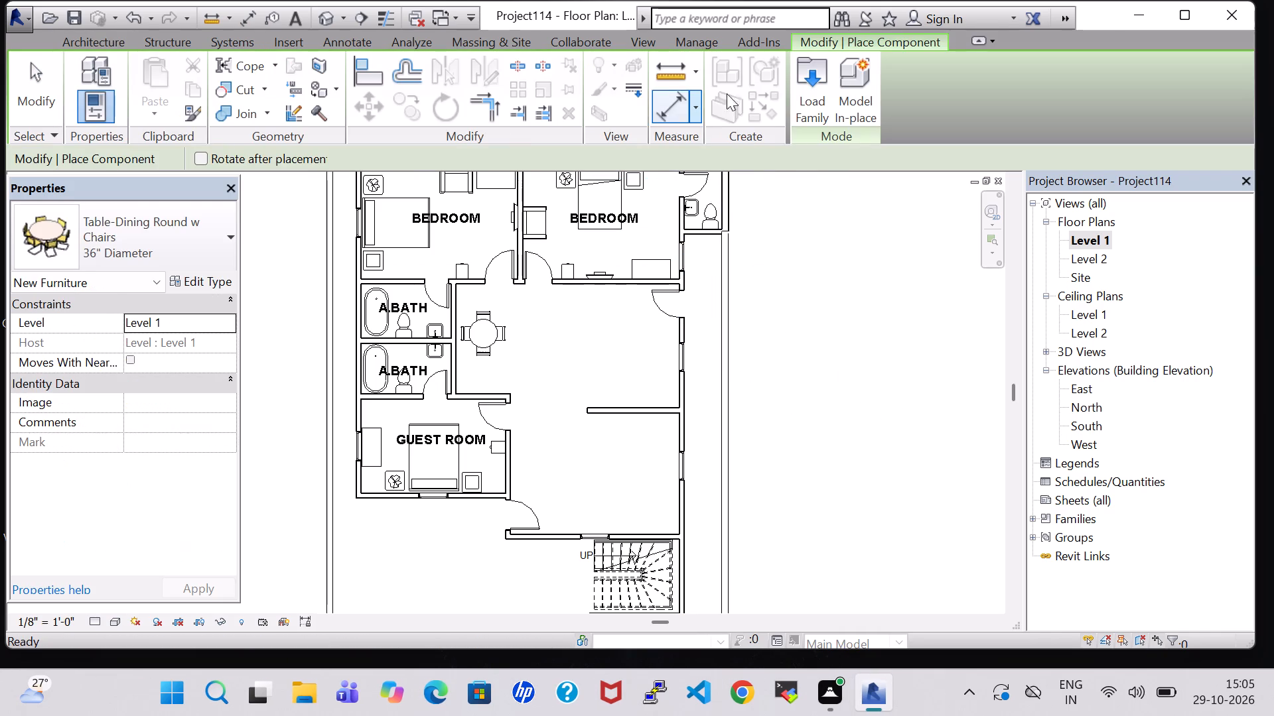
left_click(802, 99)
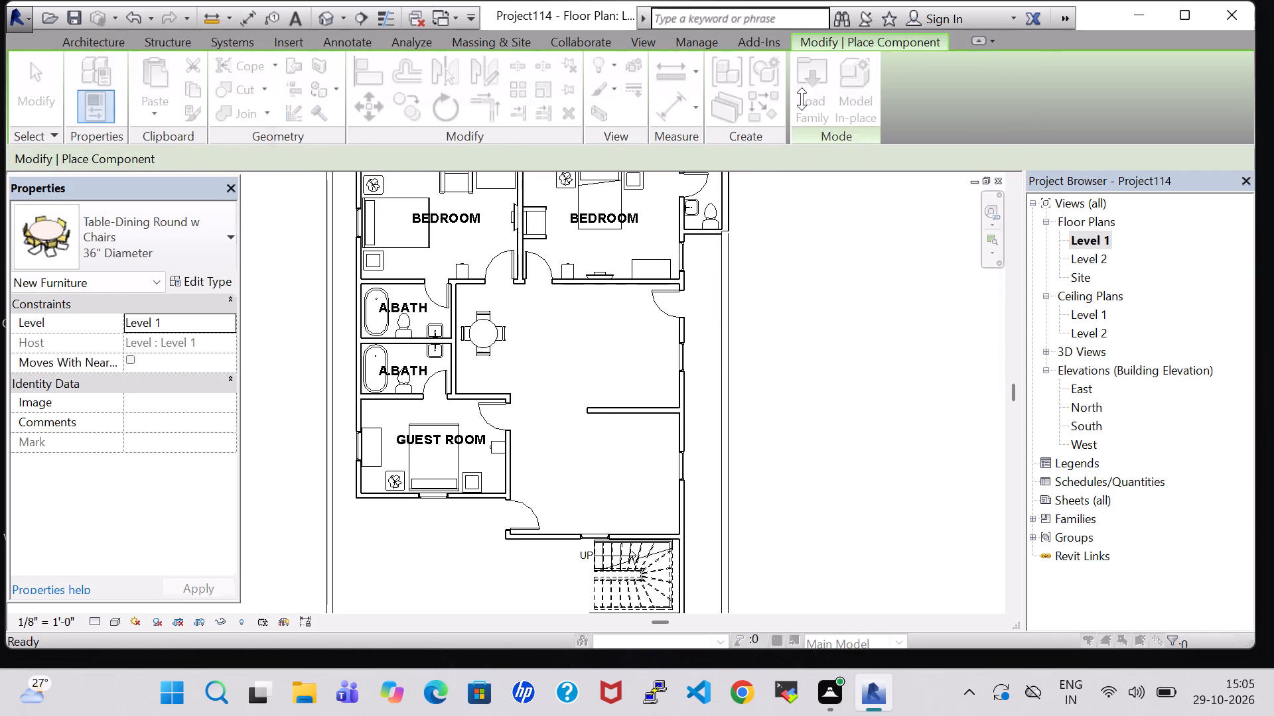
scroll(719, 439, "down", 2)
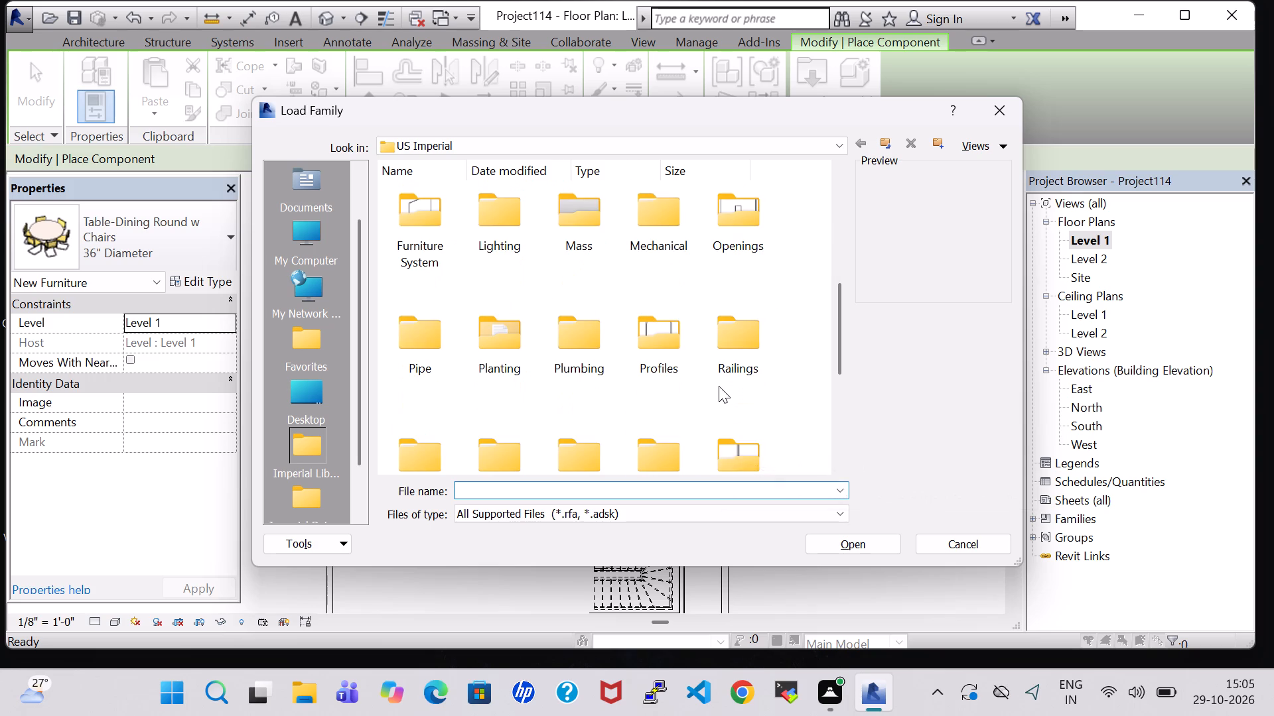
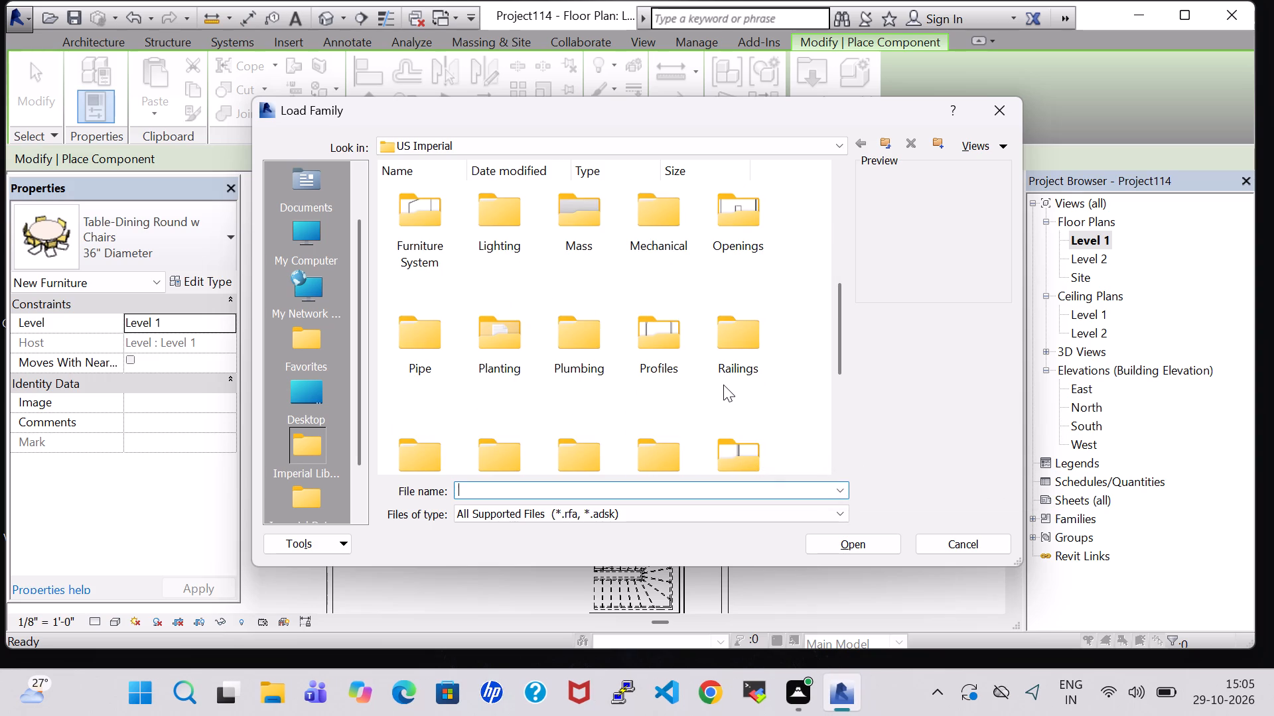
Look through the US Imperial library's category folders for the next component family to load.
scroll(723, 385, "down", 1)
scroll(723, 385, "up", 4)
scroll(723, 385, "down", 2)
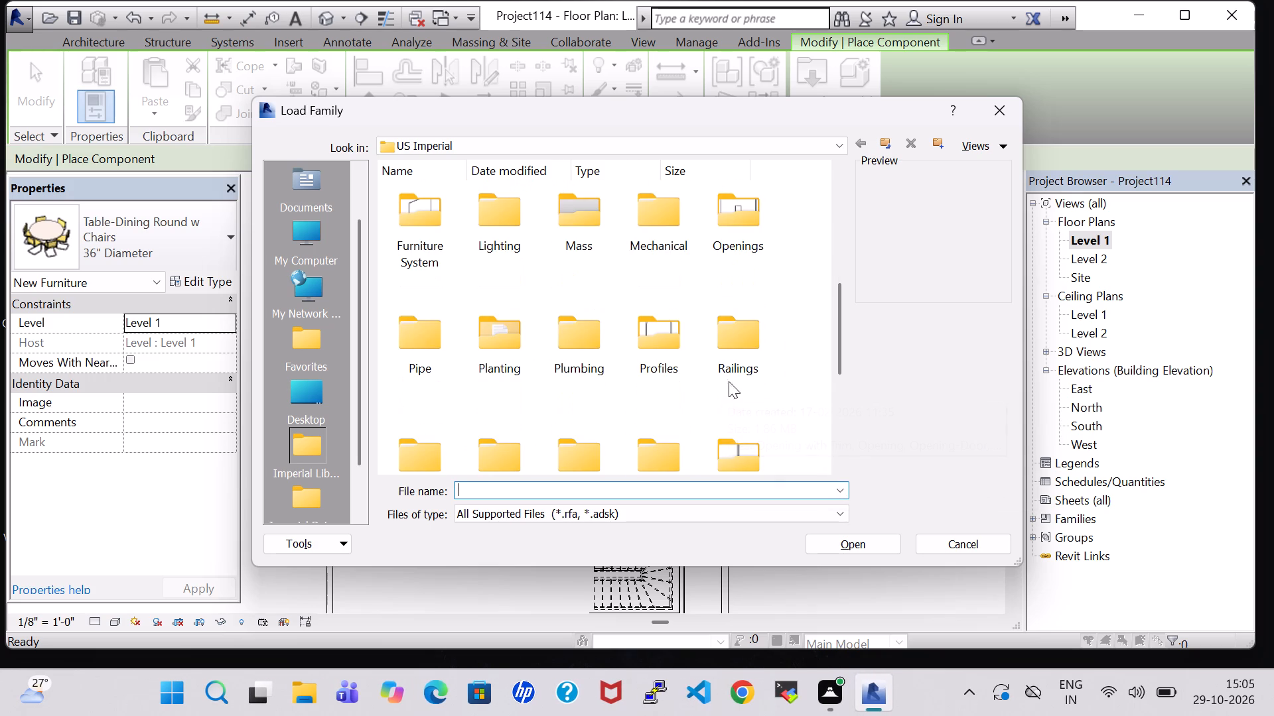
triple_click(841, 167)
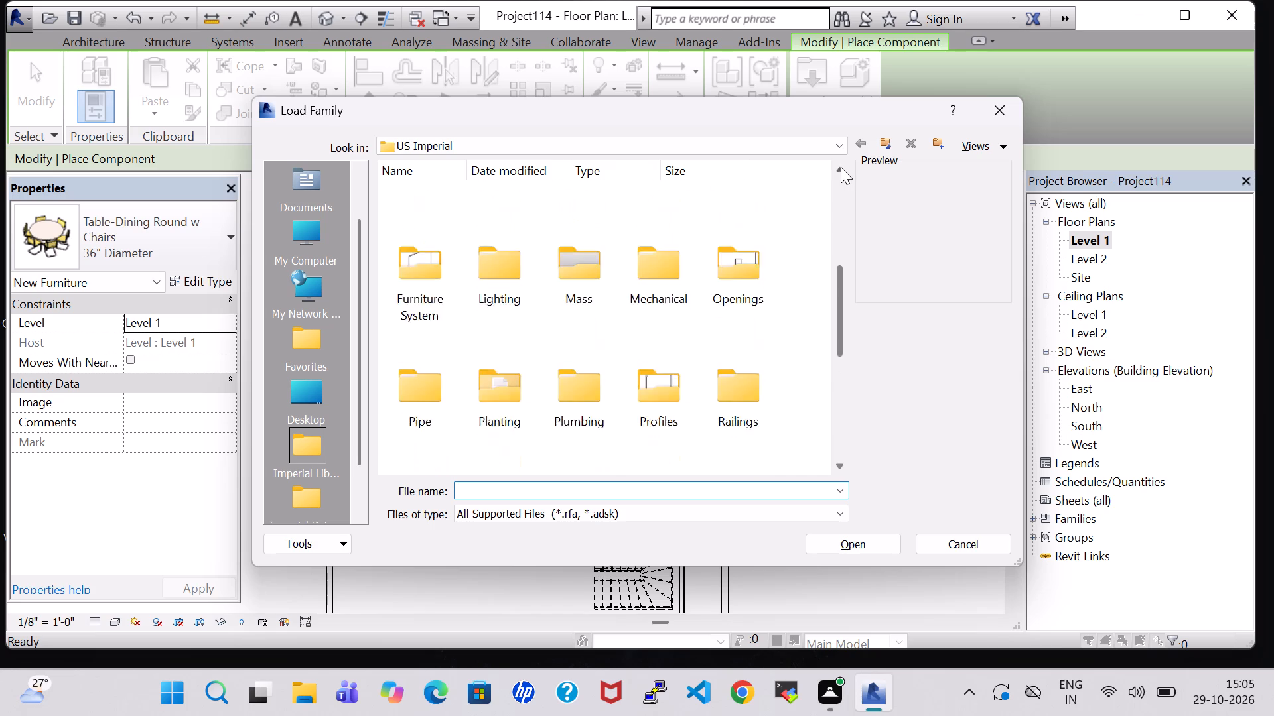
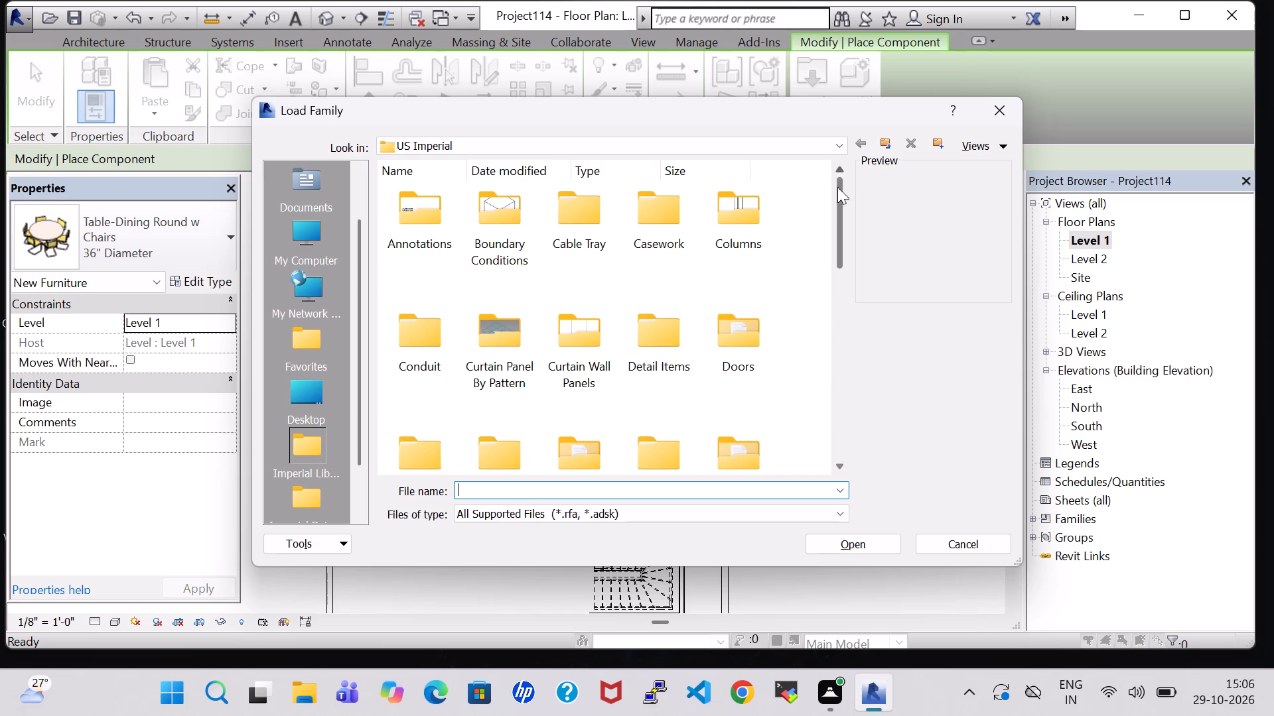
Look further through the US Imperial library's category folders for the next component family to load.
scroll(741, 317, "down", 1)
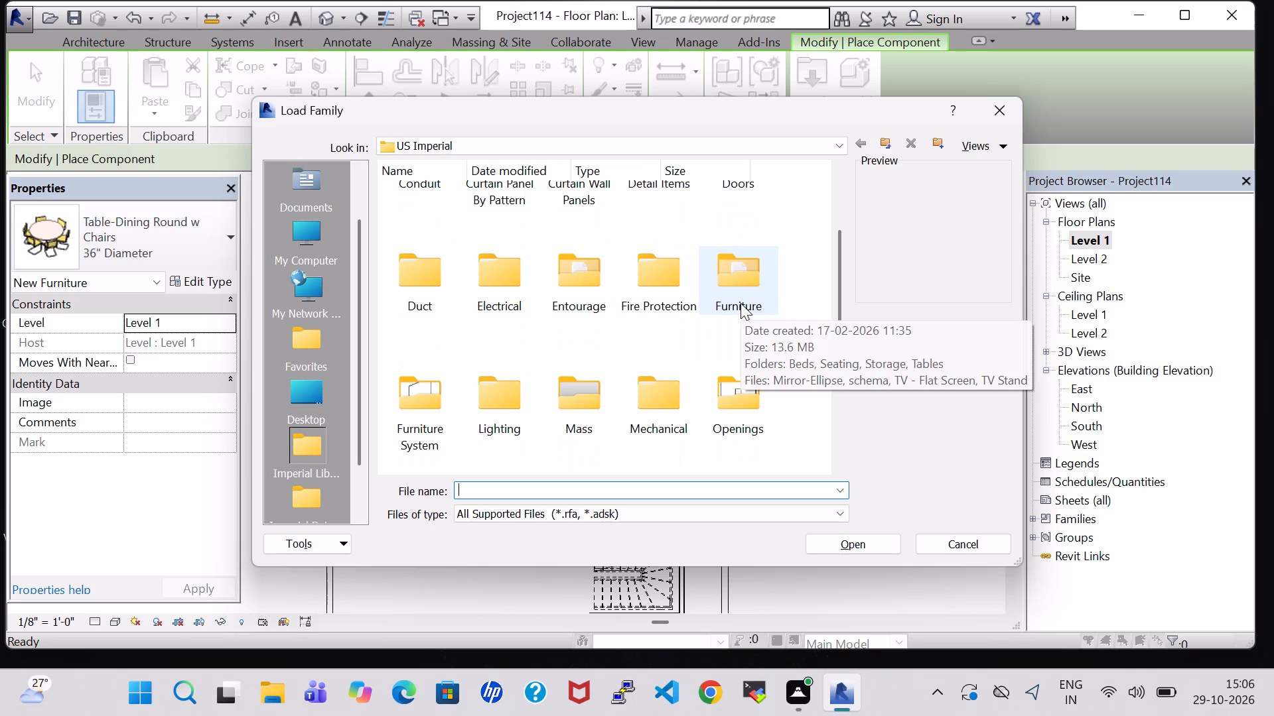
scroll(741, 303, "down", 1)
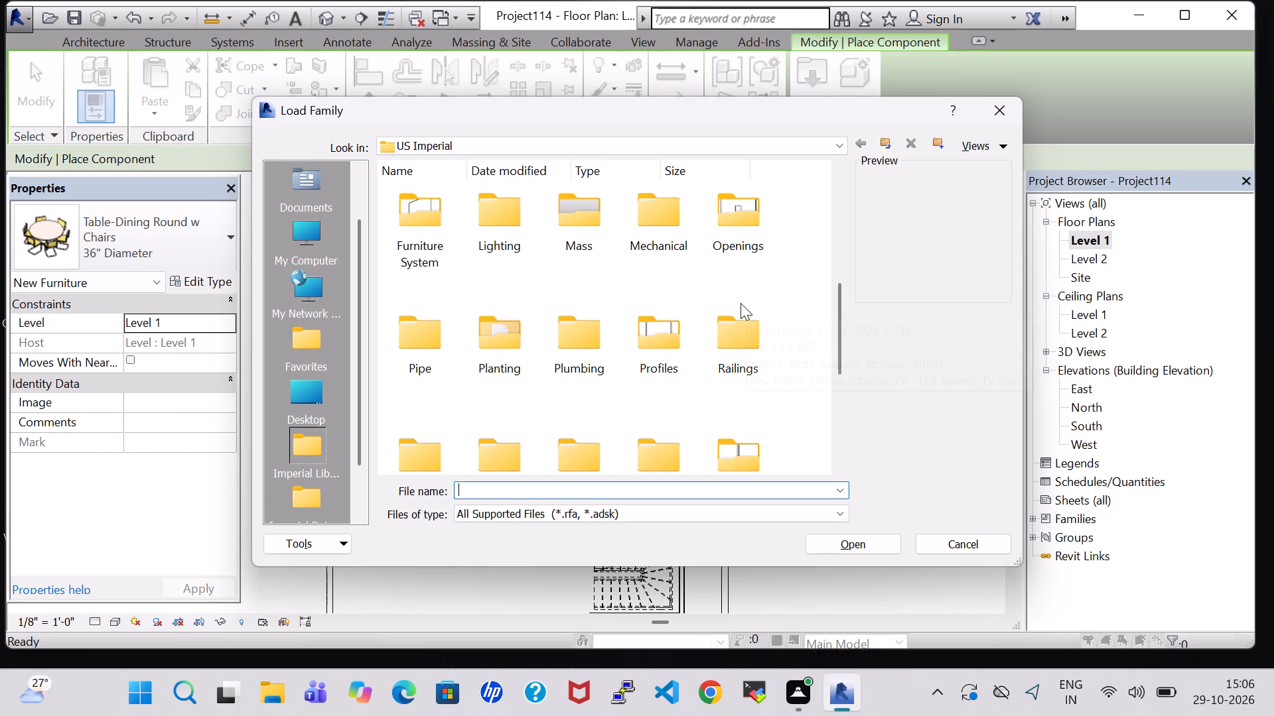
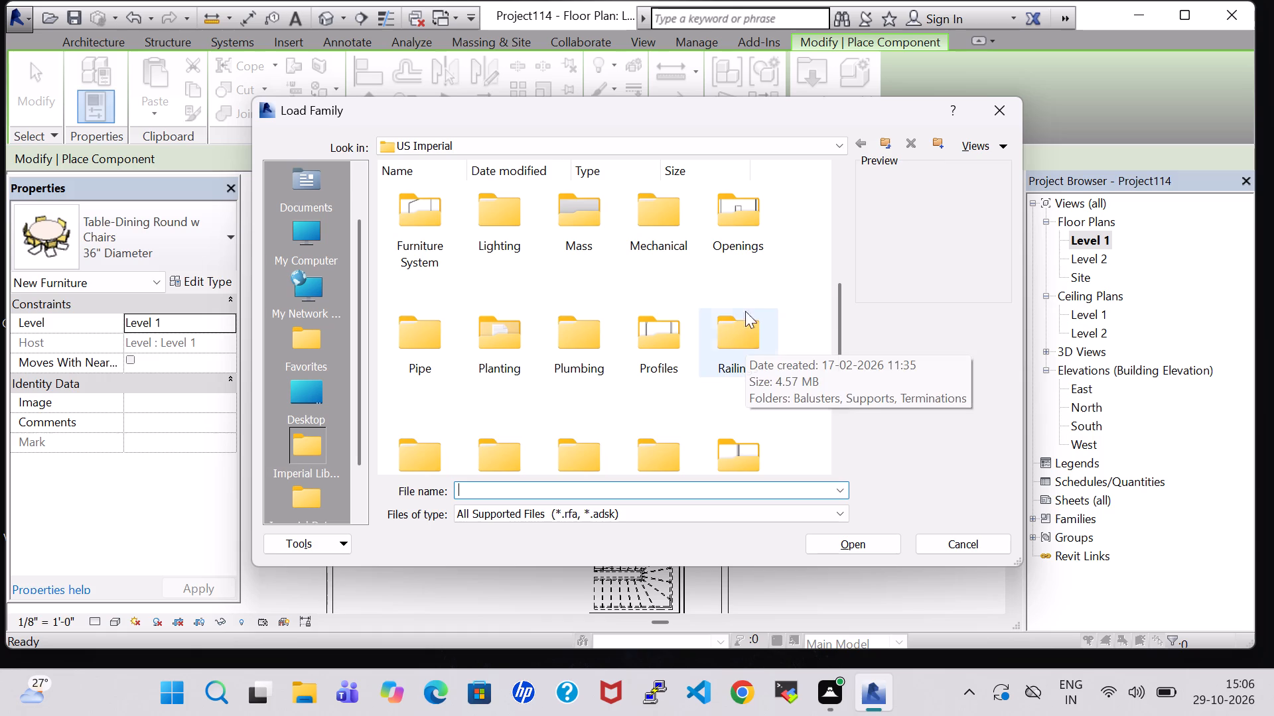
Open the Tables folder within the US Imperial library's Furniture category to find a table family to load.
scroll(744, 289, "up", 1)
double_click(744, 304)
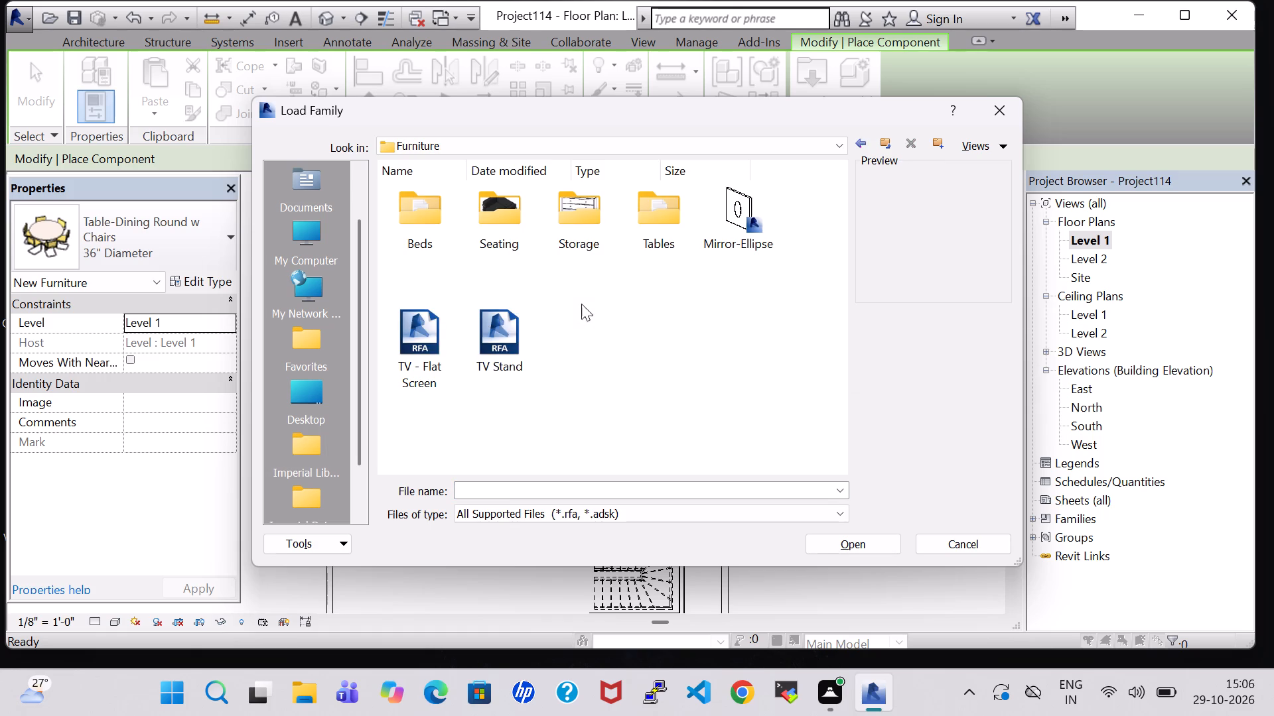
double_click(648, 234)
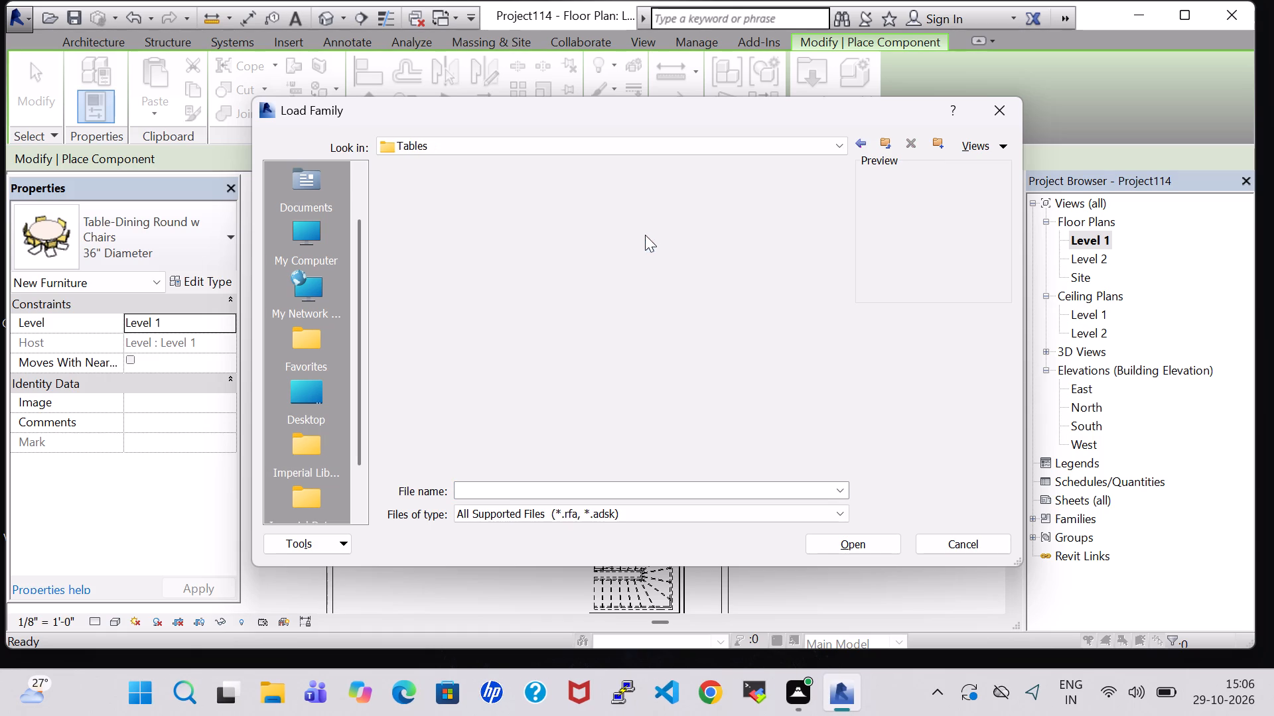
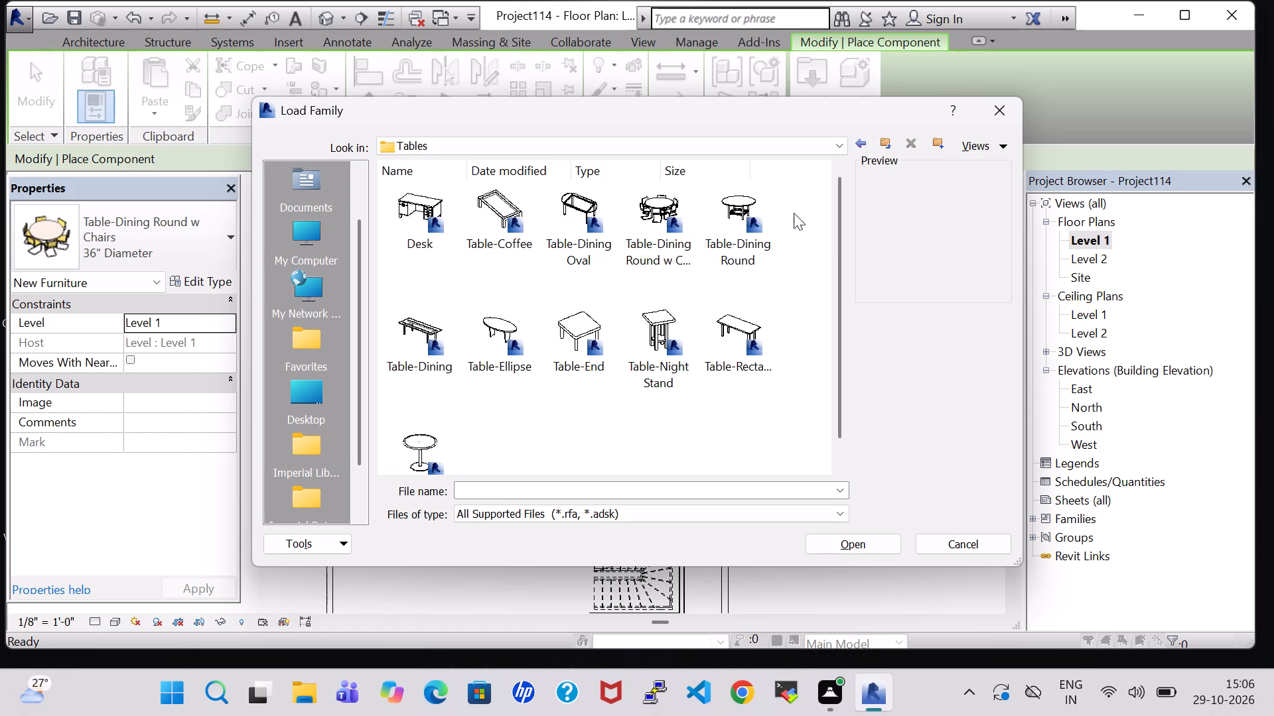
Load the Sofa-Corbu family from the Seating folder of the US Imperial library's Furniture category.
left_click(859, 143)
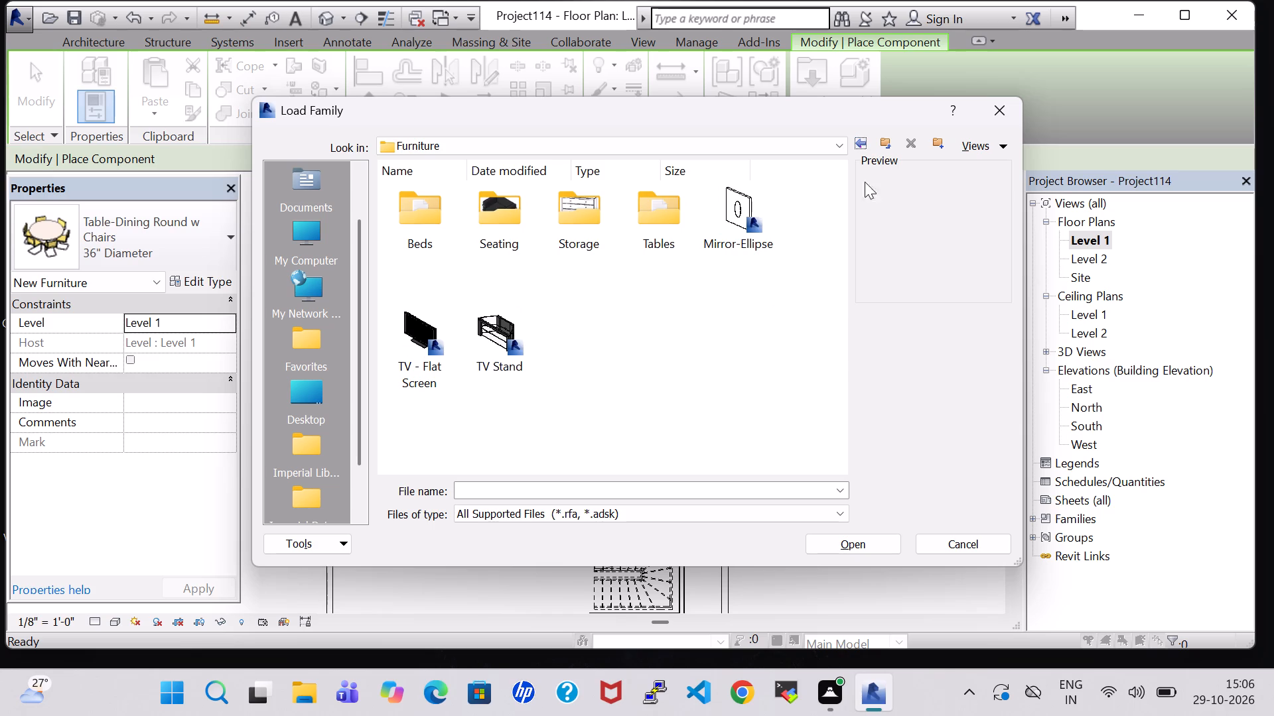
left_click(865, 146)
scroll(764, 354, "up", 1)
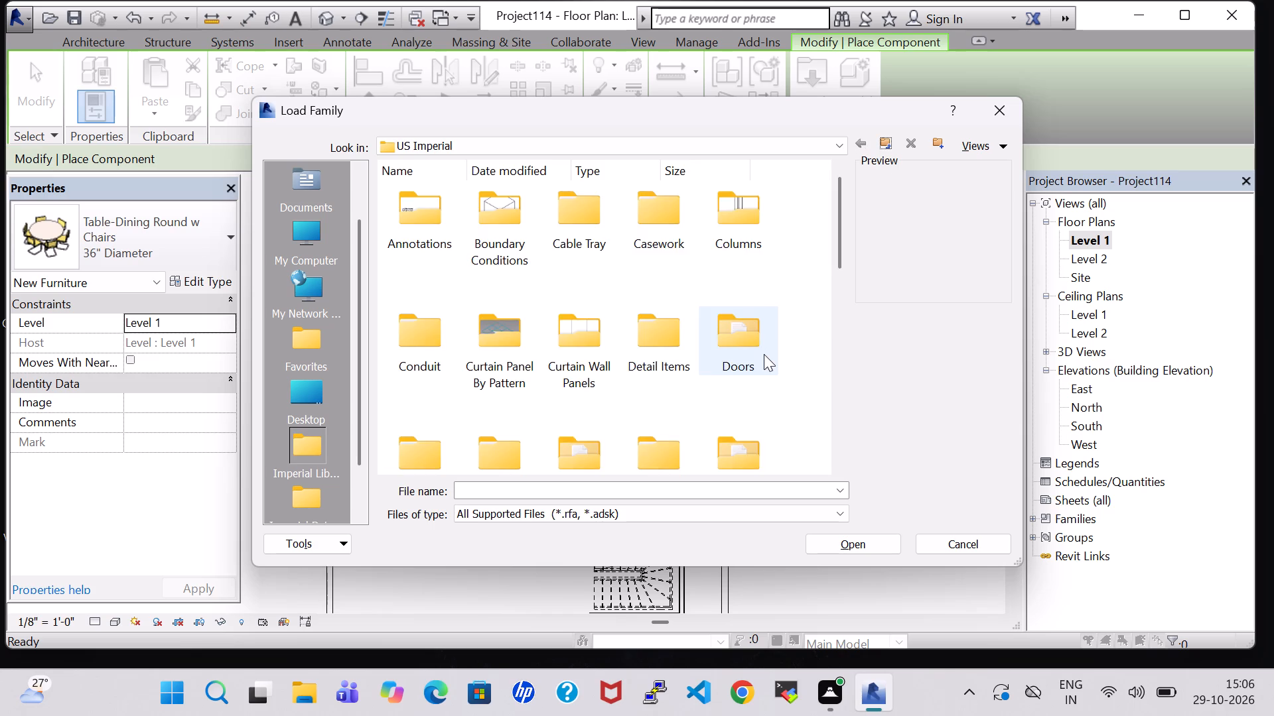
scroll(764, 354, "down", 1)
double_click(733, 288)
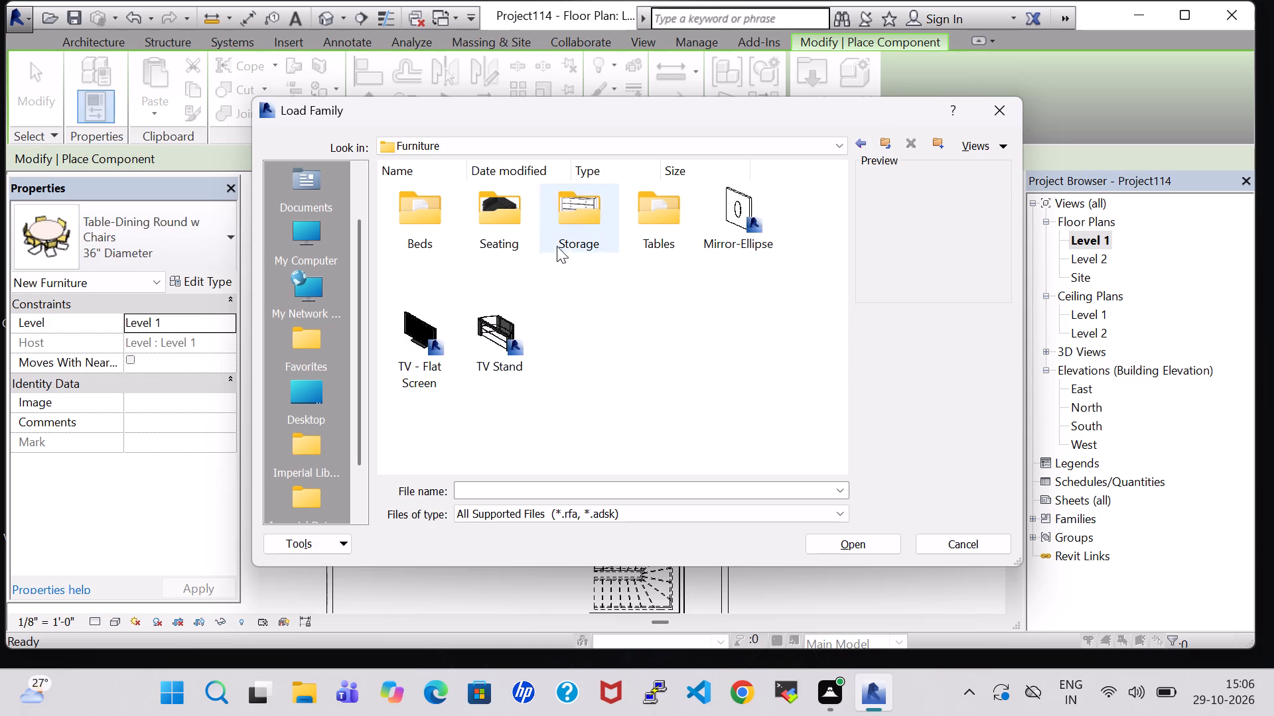
double_click(495, 219)
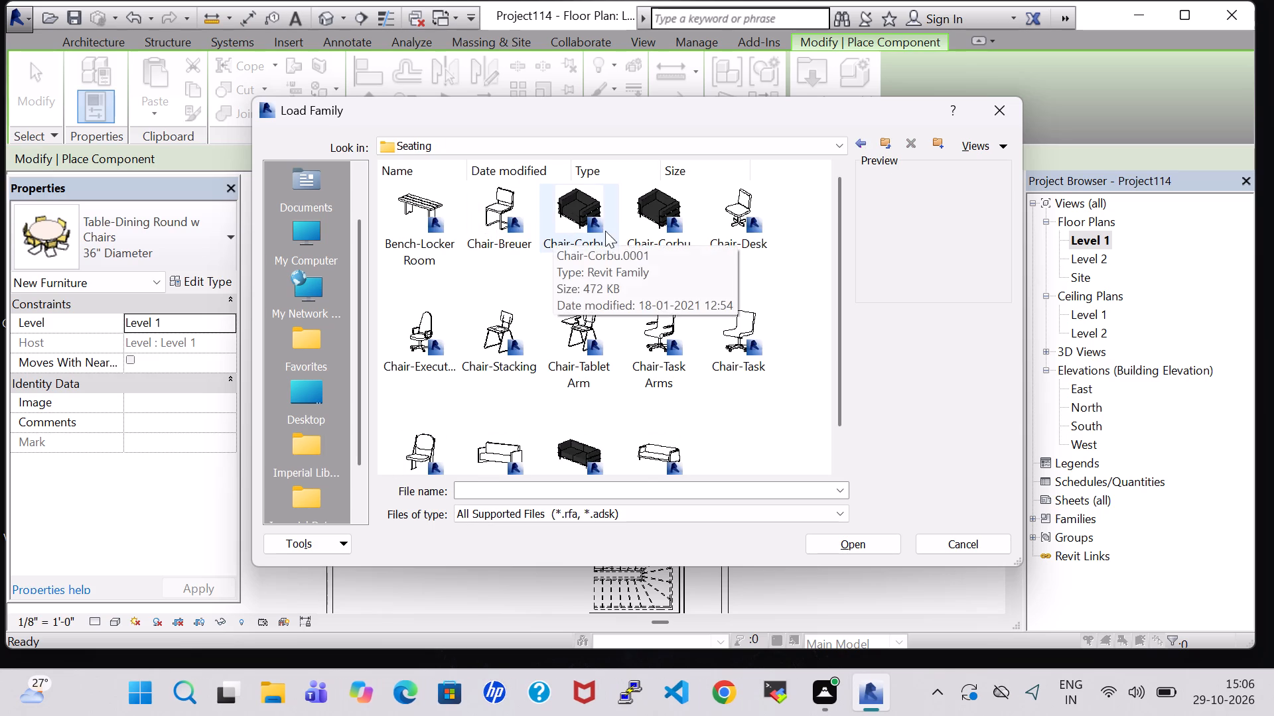
left_click(582, 452)
left_click(825, 544)
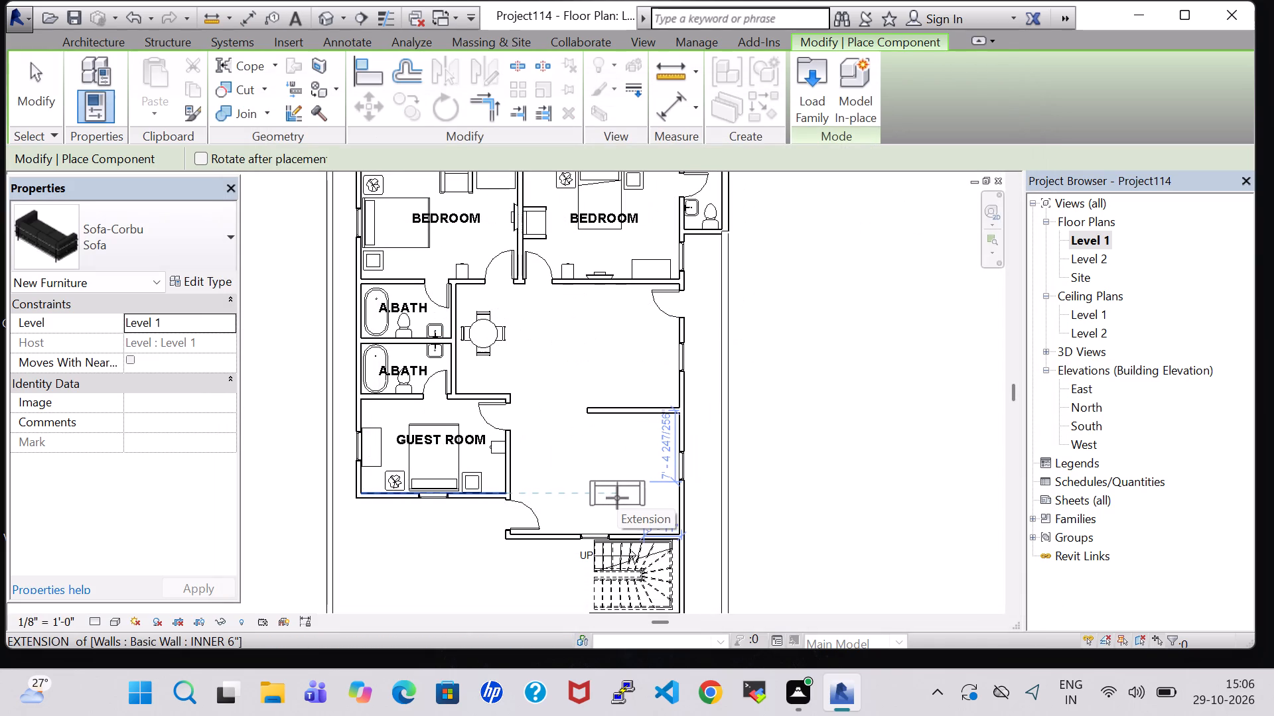
Place a Sofa-Corbu with its back toward the wall beside the stairs, about 9'-3" from the guest room side wall.
key("space")
key("space")
scroll(617, 498, "up", 5)
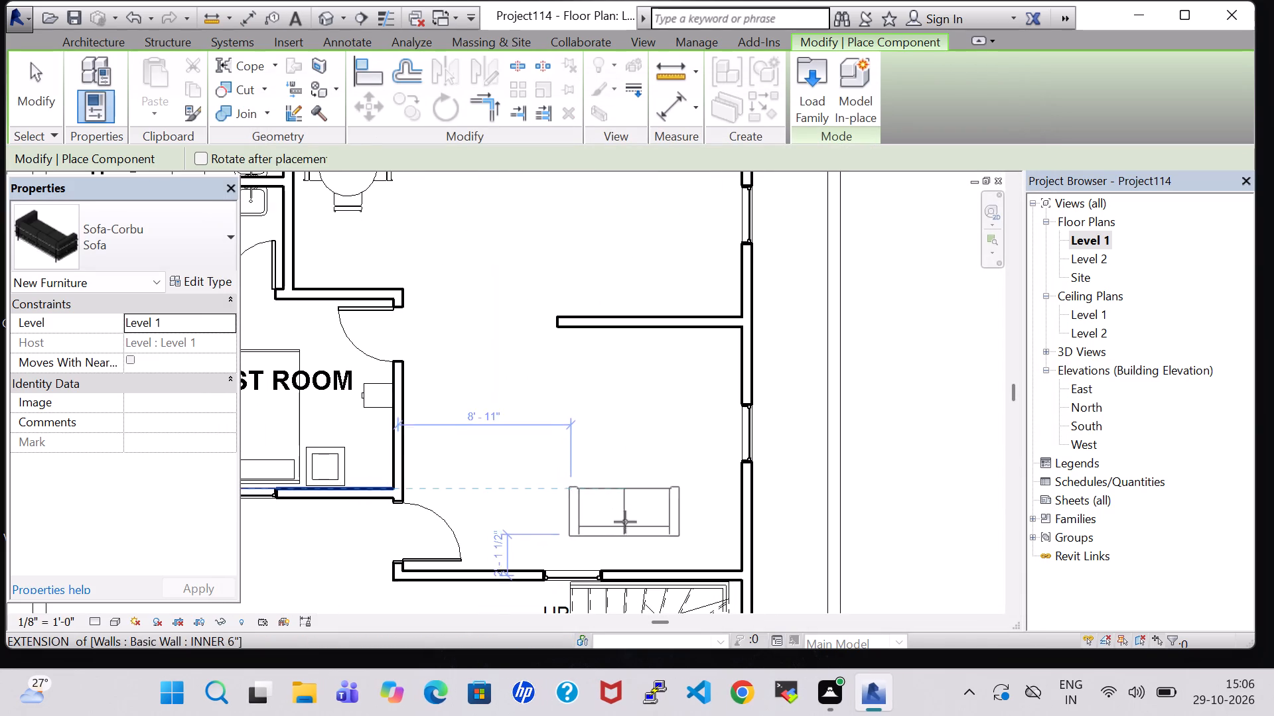
left_click(630, 539)
key("Escape")
key("Escape")
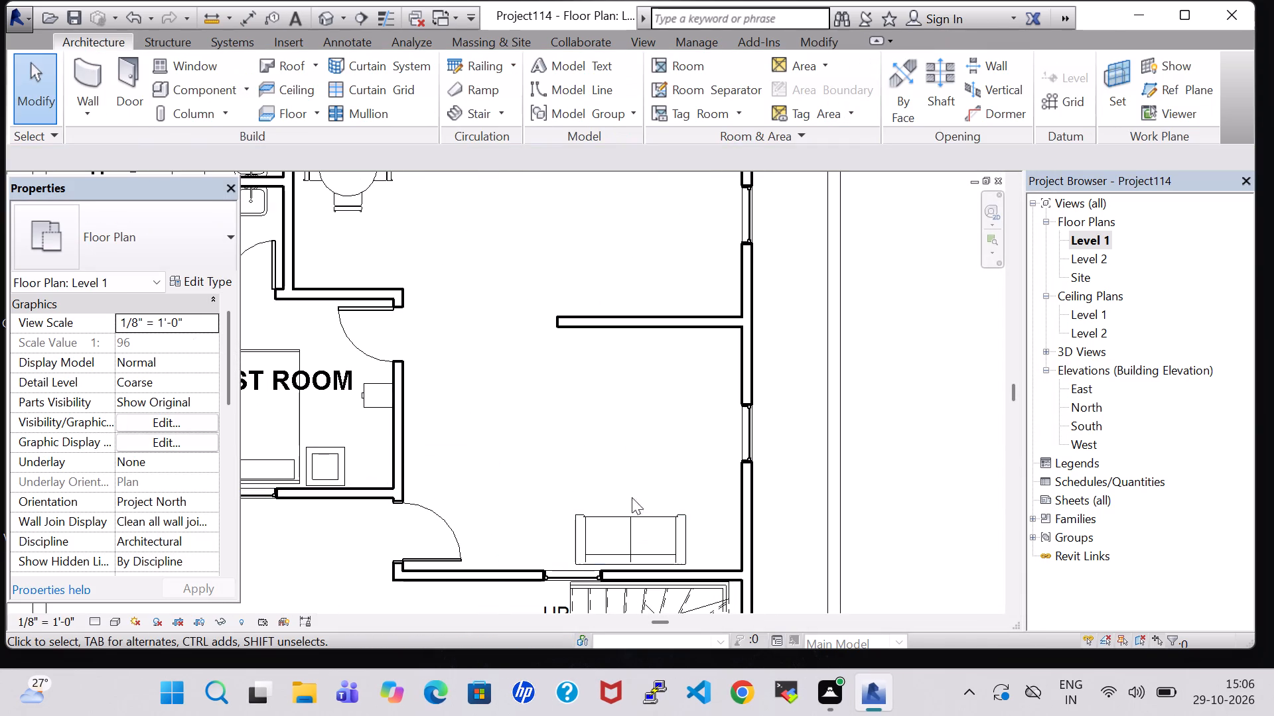
Place a second Sofa-Corbu, rotated to stand along the exterior wall in front of the window, perpendicular to the first sofa.
scroll(628, 448, "down", 2)
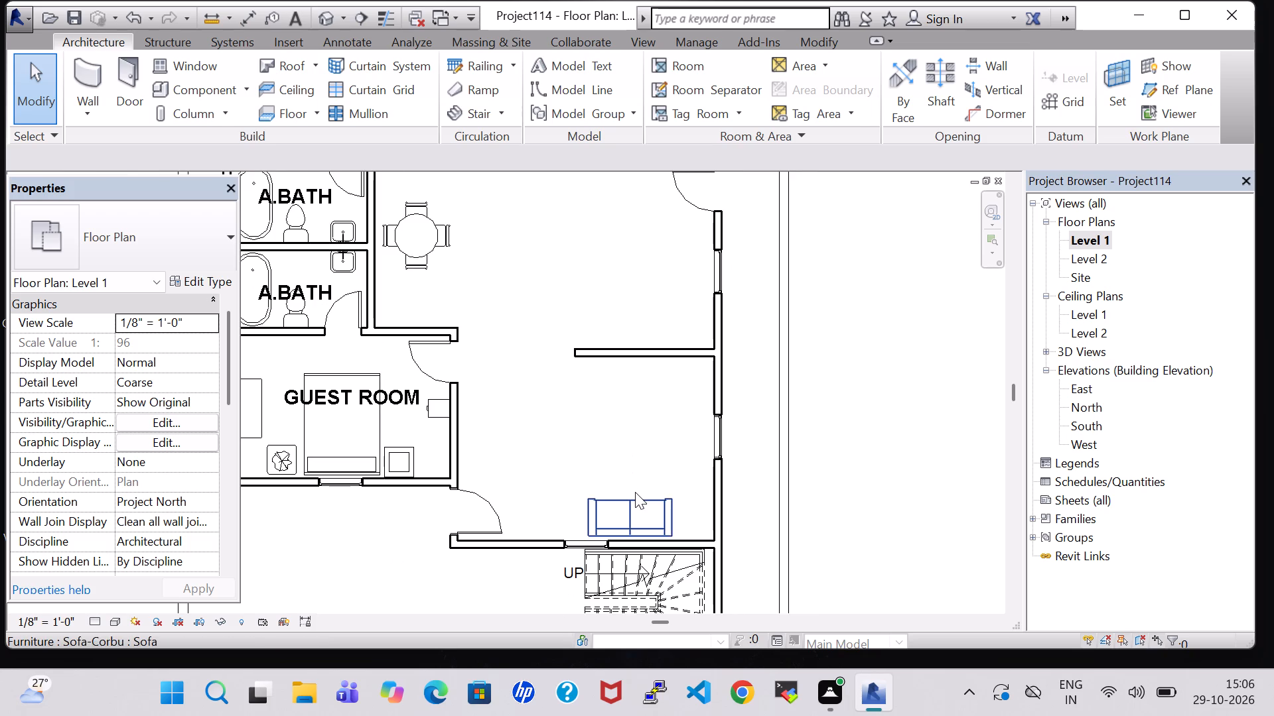
left_click(635, 492)
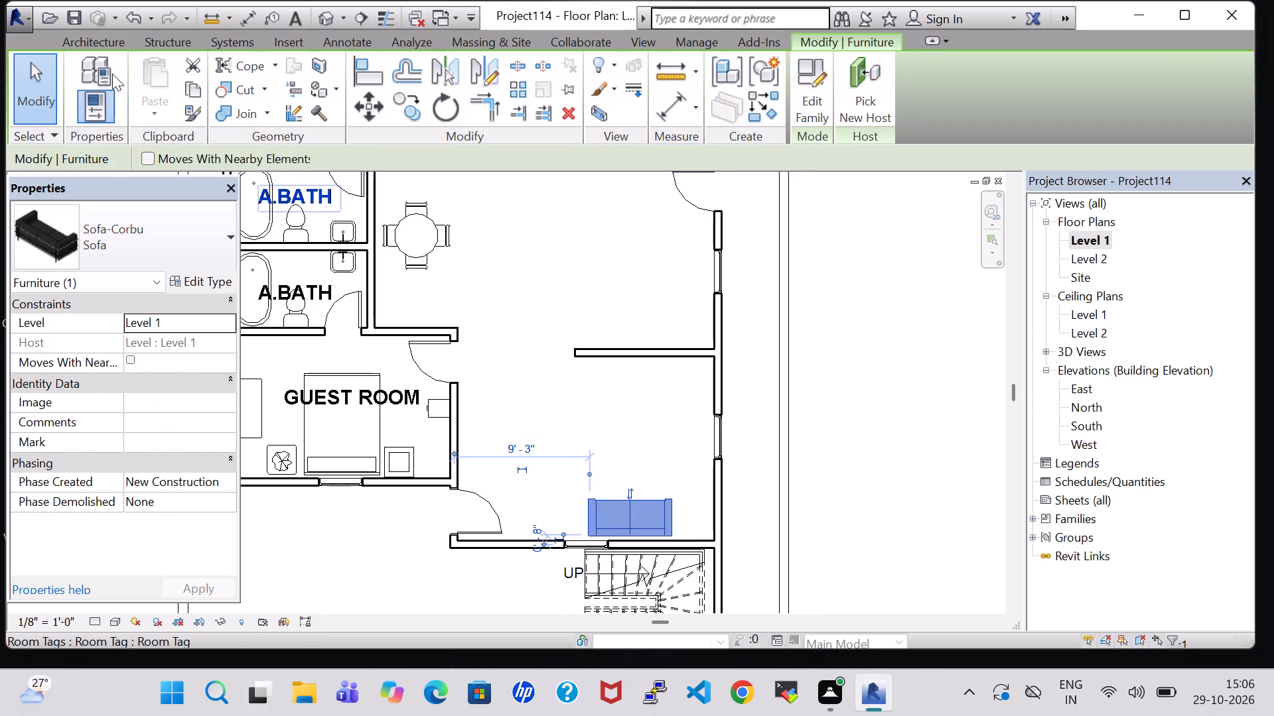
left_click(91, 46)
left_click(182, 86)
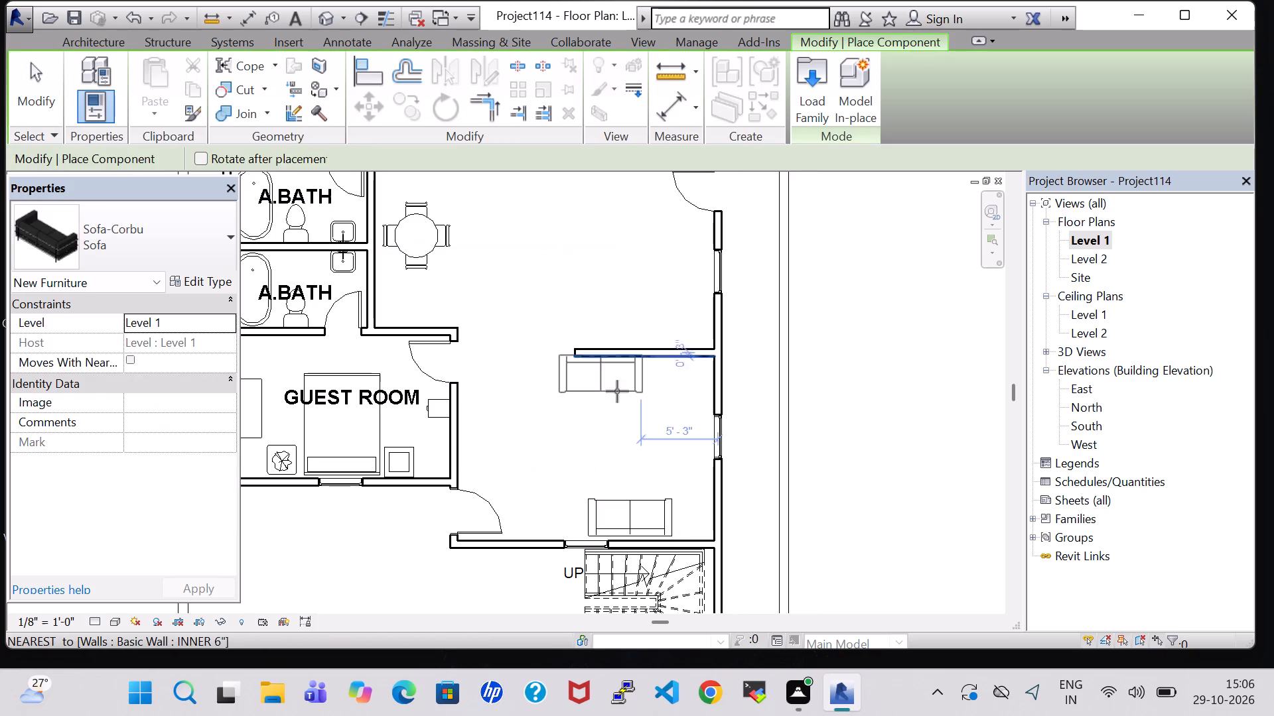
key("space")
key("space")
key("space")
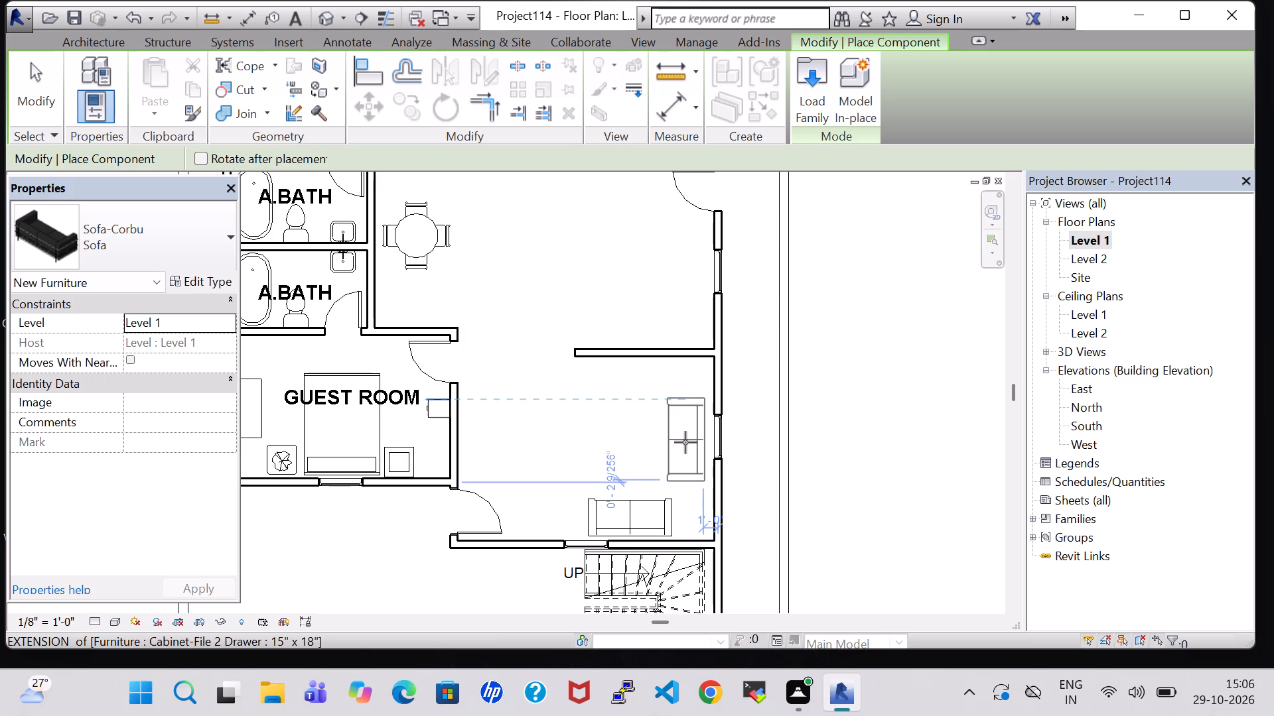
scroll(685, 442, "up", 1)
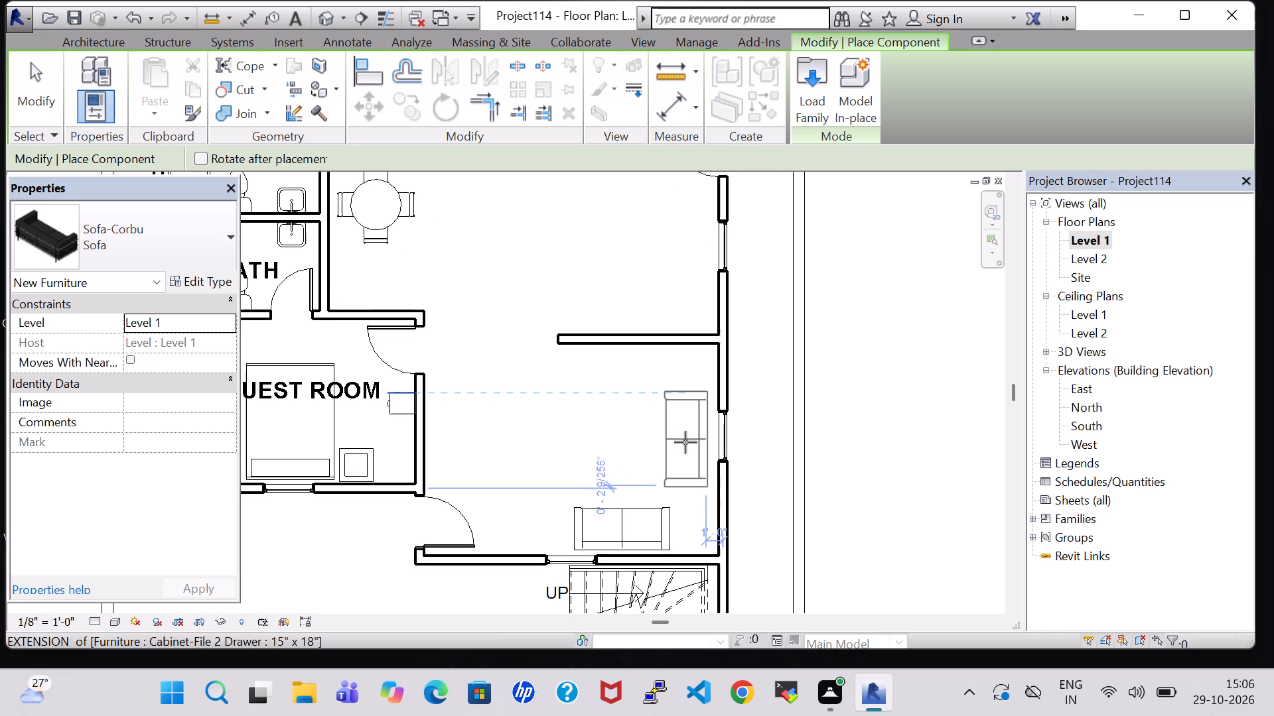
left_click(689, 443)
key("Escape")
key("Escape")
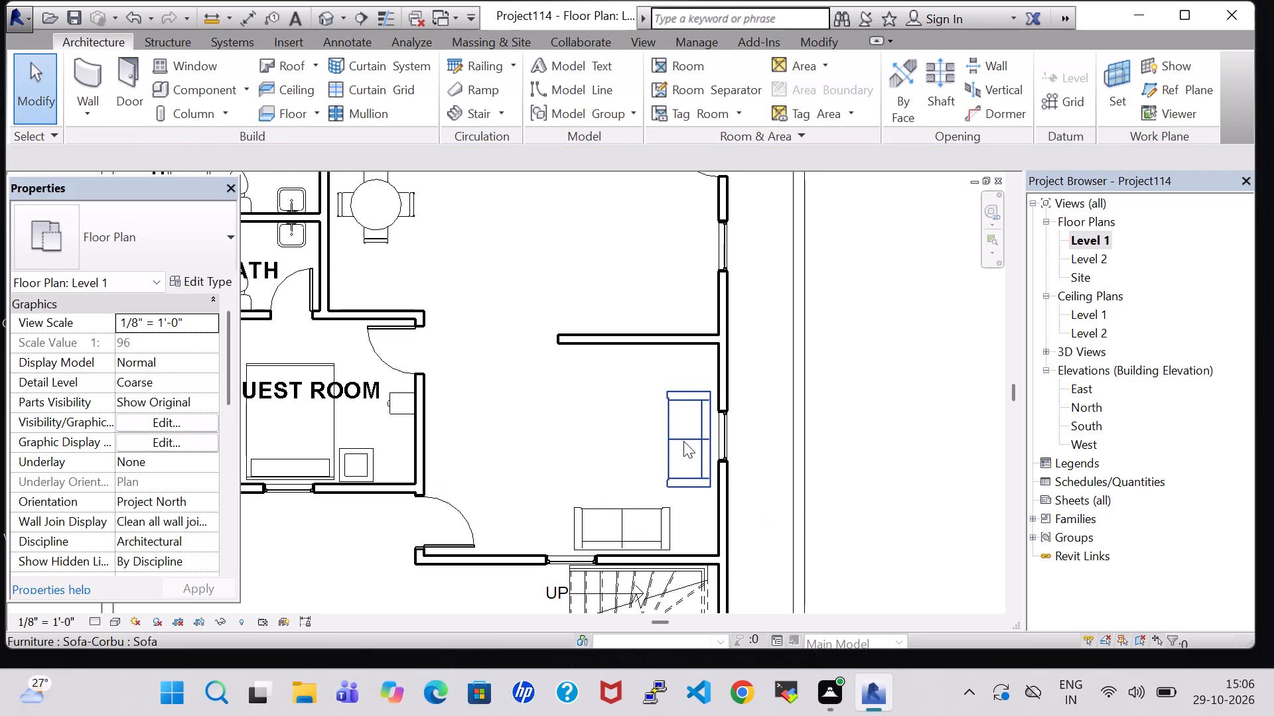
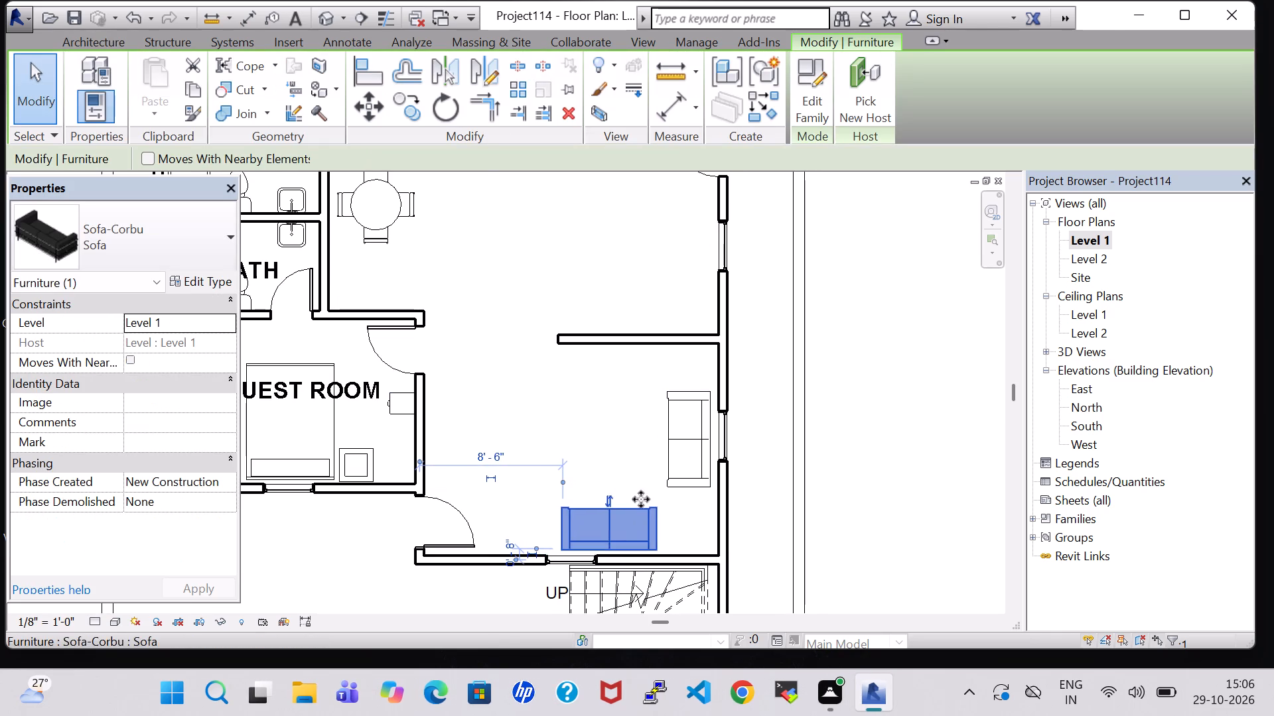
Nudge the sofa beside the stair wall slightly toward the exterior window wall, keeping its back along the stair wall.
key("Right")
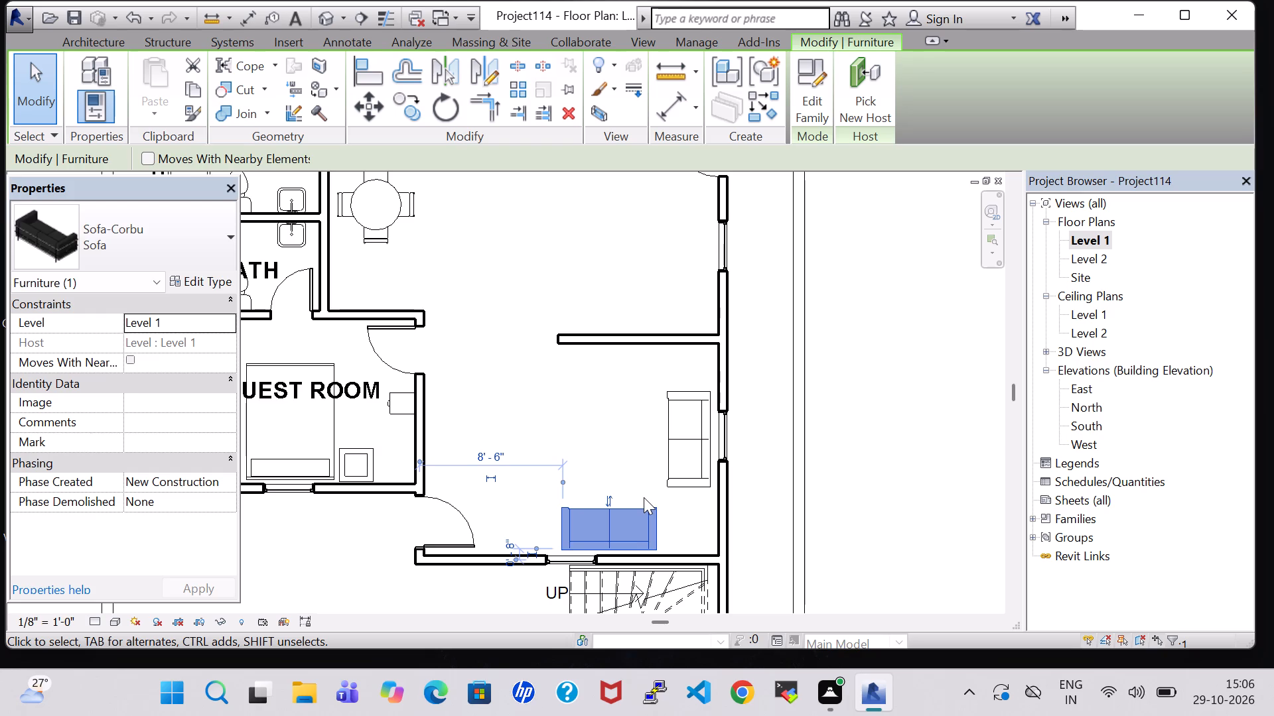
key("Right")
left_click(871, 395)
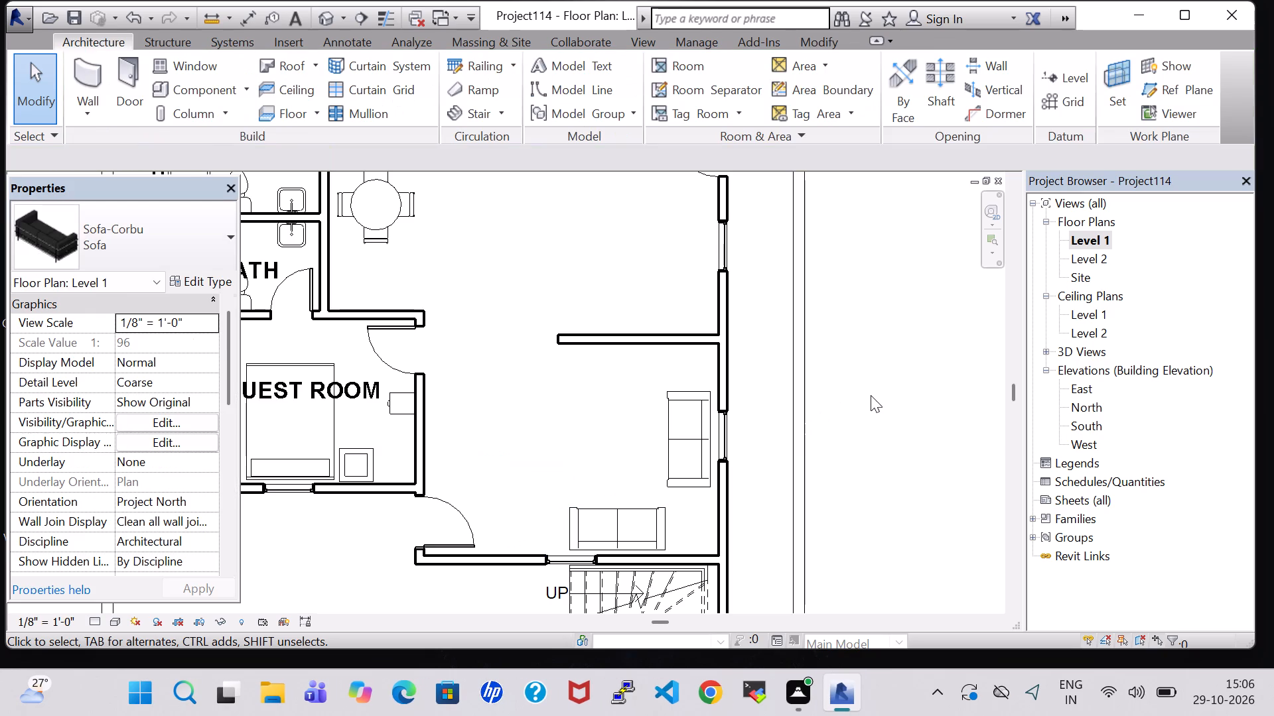
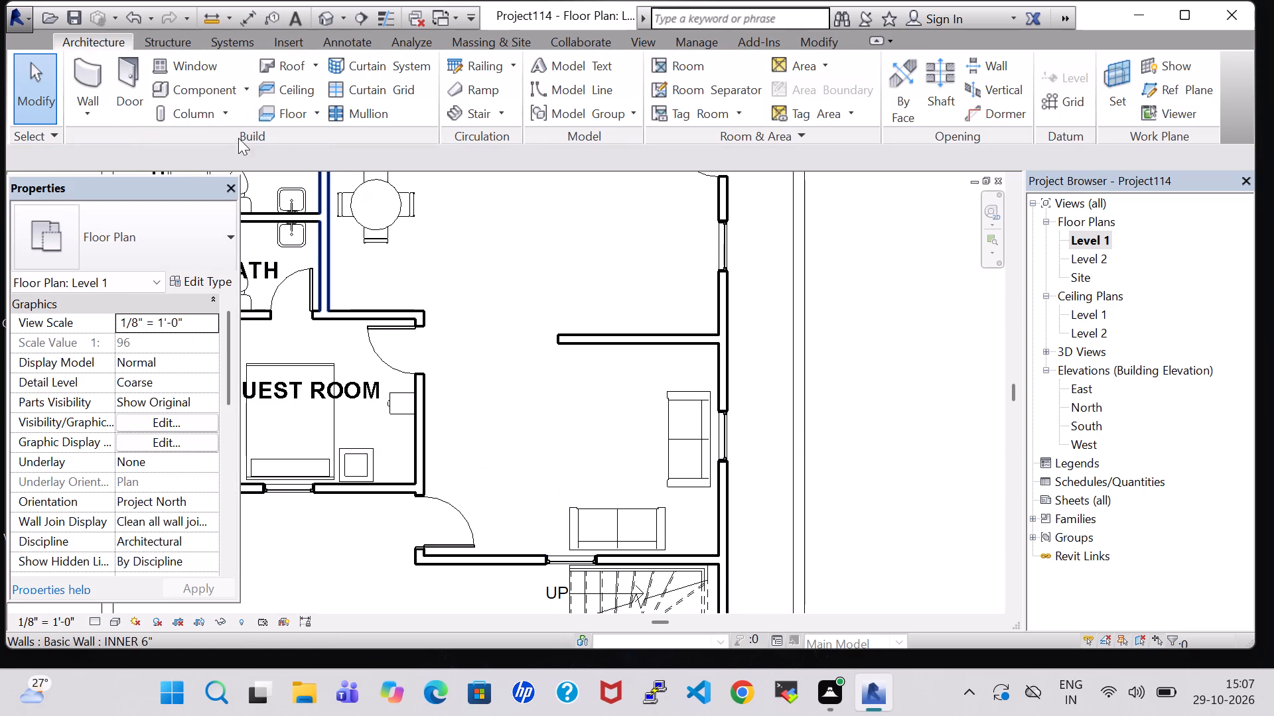
Place another Sofa-Corbu along the short partition wall, opposite and aligned with the sofa beside the stair wall.
left_click(199, 84)
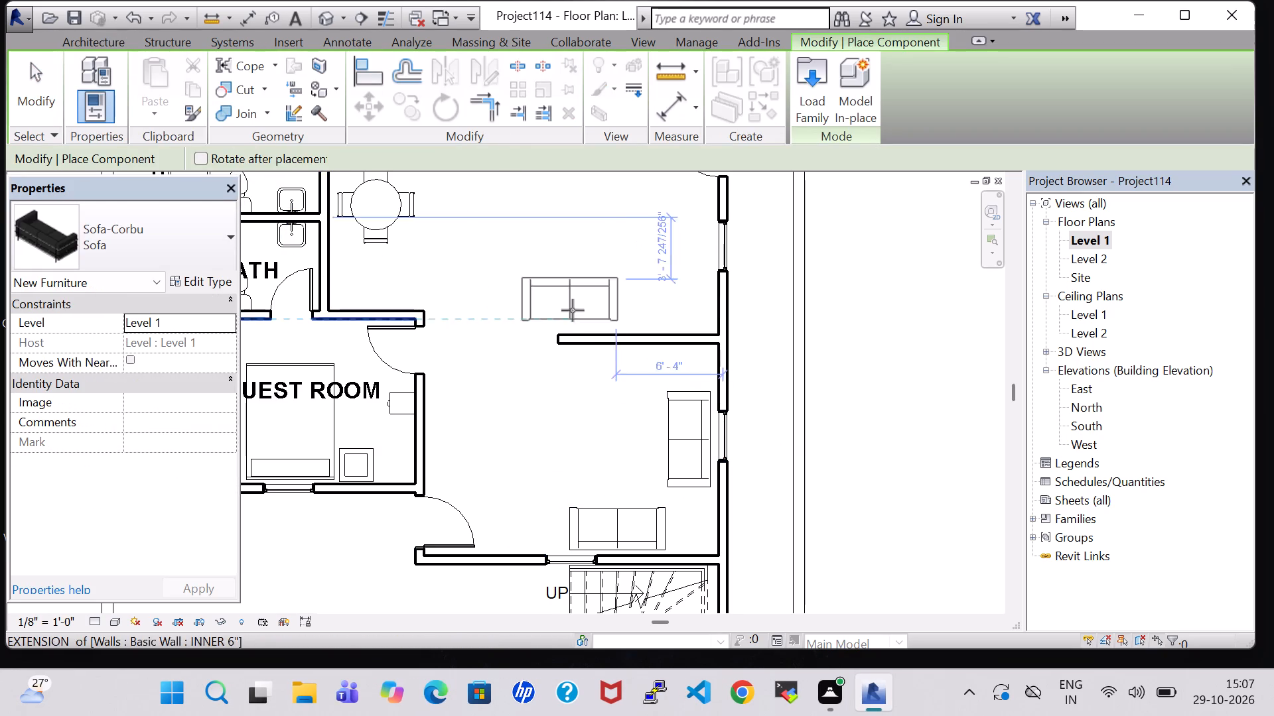
scroll(600, 372, "up", 1)
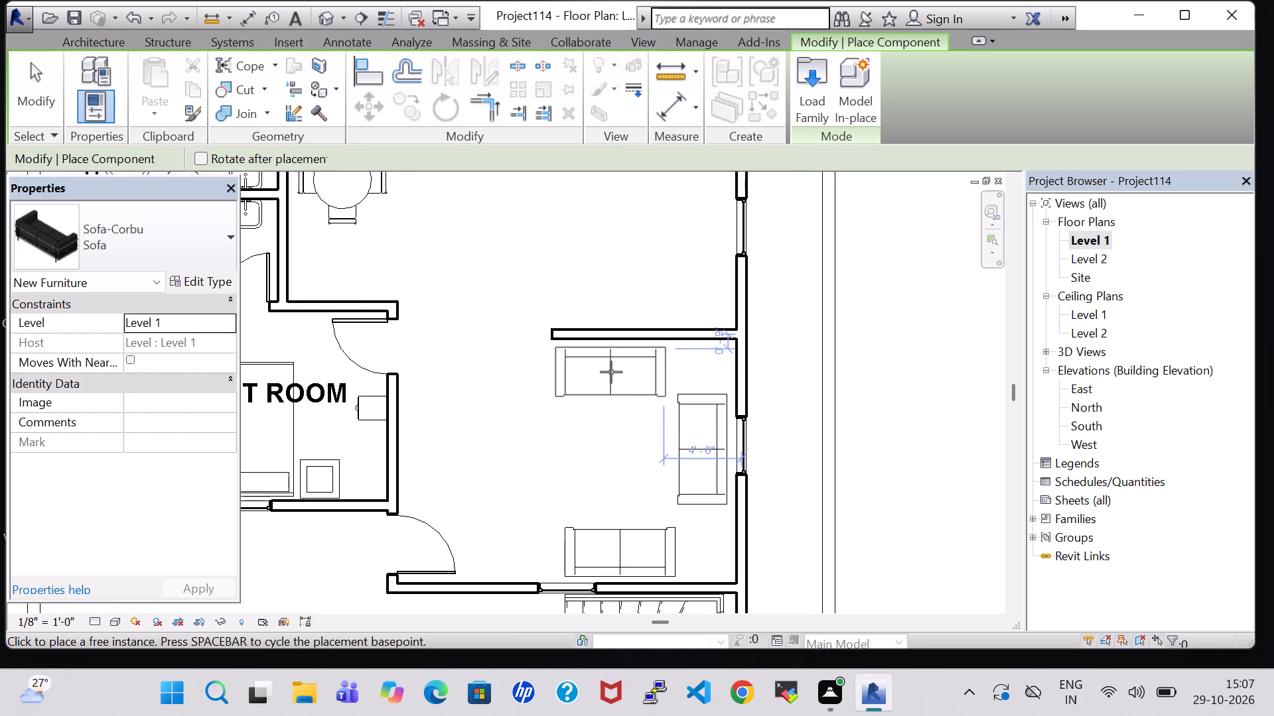
left_click(619, 372)
key("Escape")
key("Escape")
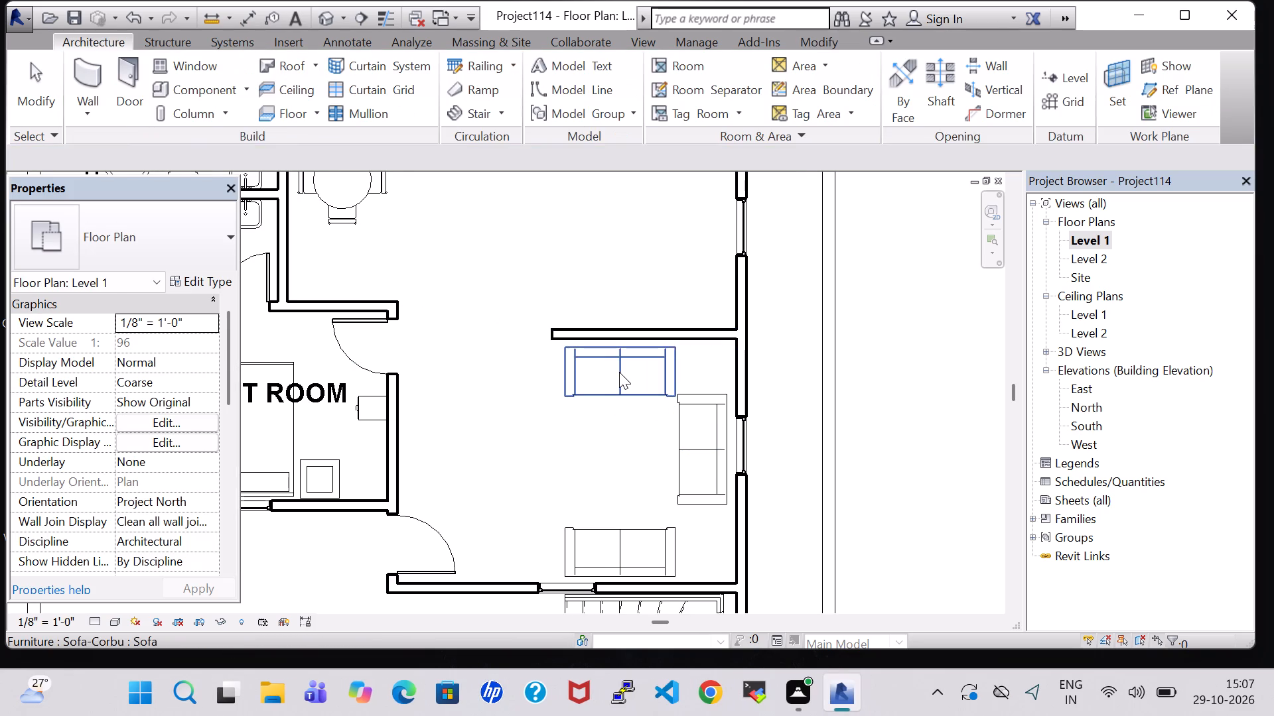
Place a Table-Coffee 24" x 24" x 24" like the guest room's in the corner between the partition-wall sofa and the window-wall sofa.
scroll(611, 377, "down", 1)
scroll(532, 404, "down", 1)
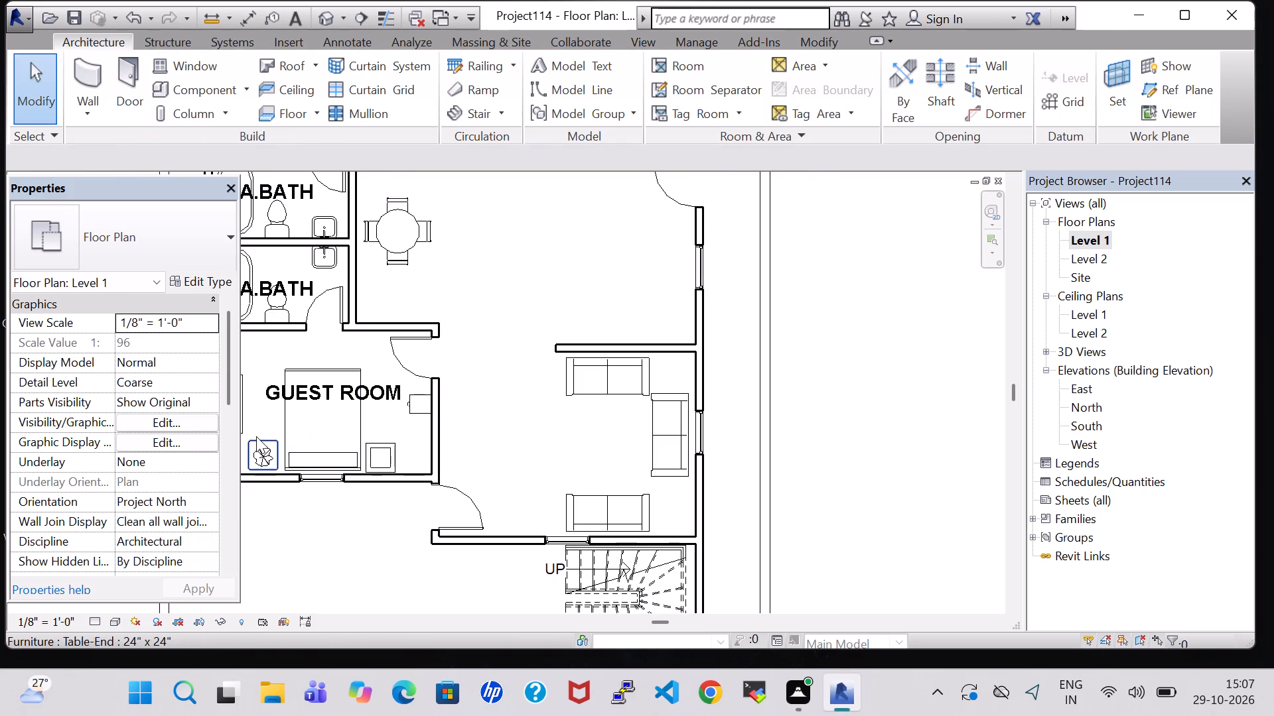
left_click(262, 440)
left_click(506, 434)
left_click(399, 455)
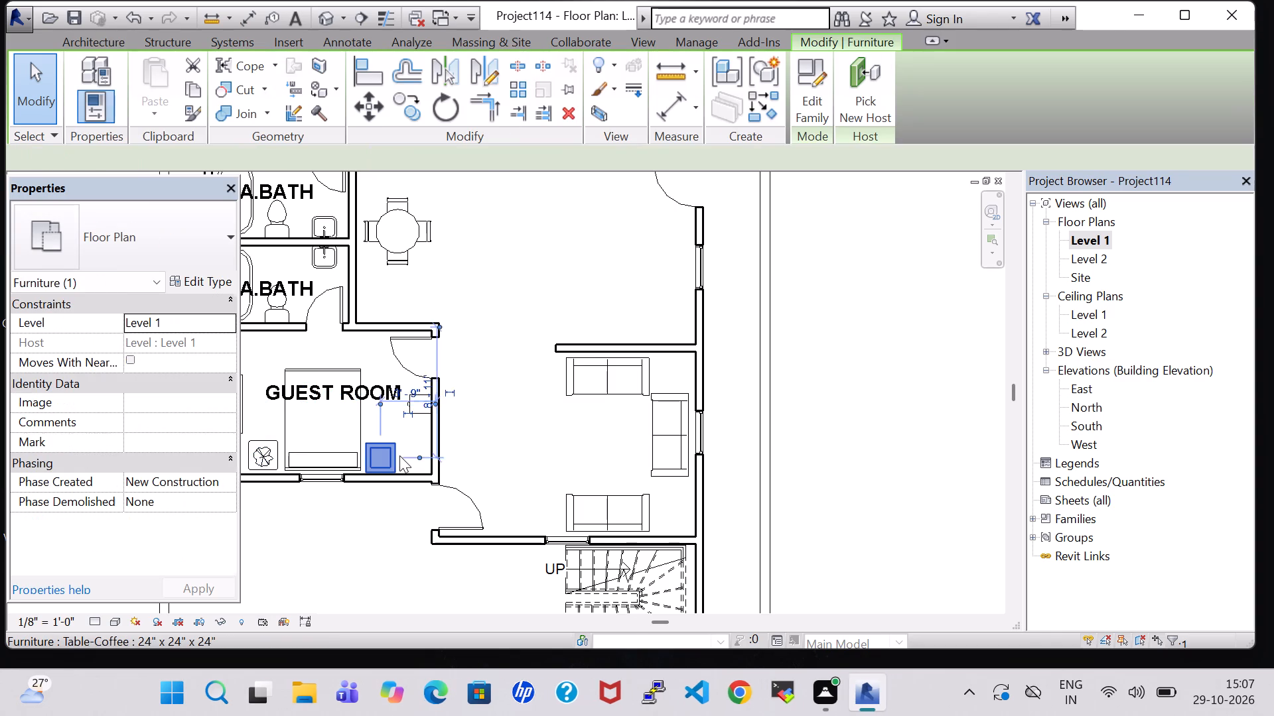
right_click(399, 455)
left_click(523, 359)
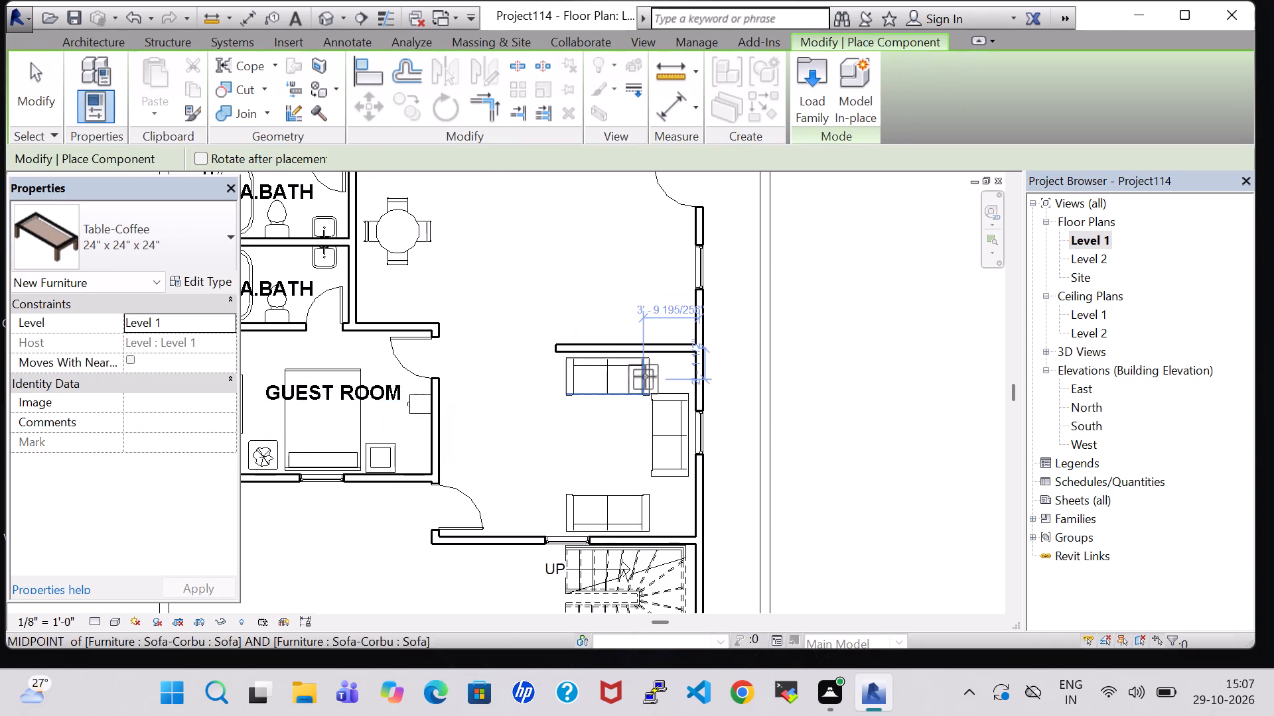
scroll(670, 377, "up", 3)
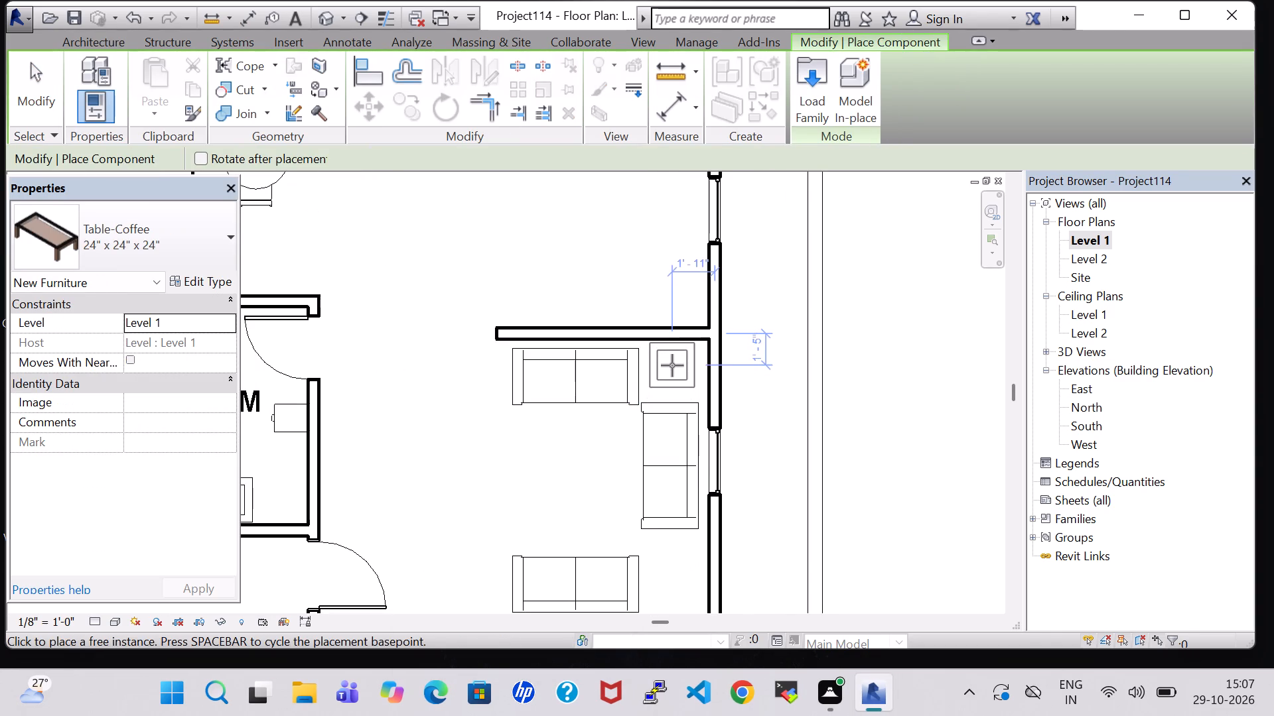
left_click(672, 369)
key("Escape")
key("Escape")
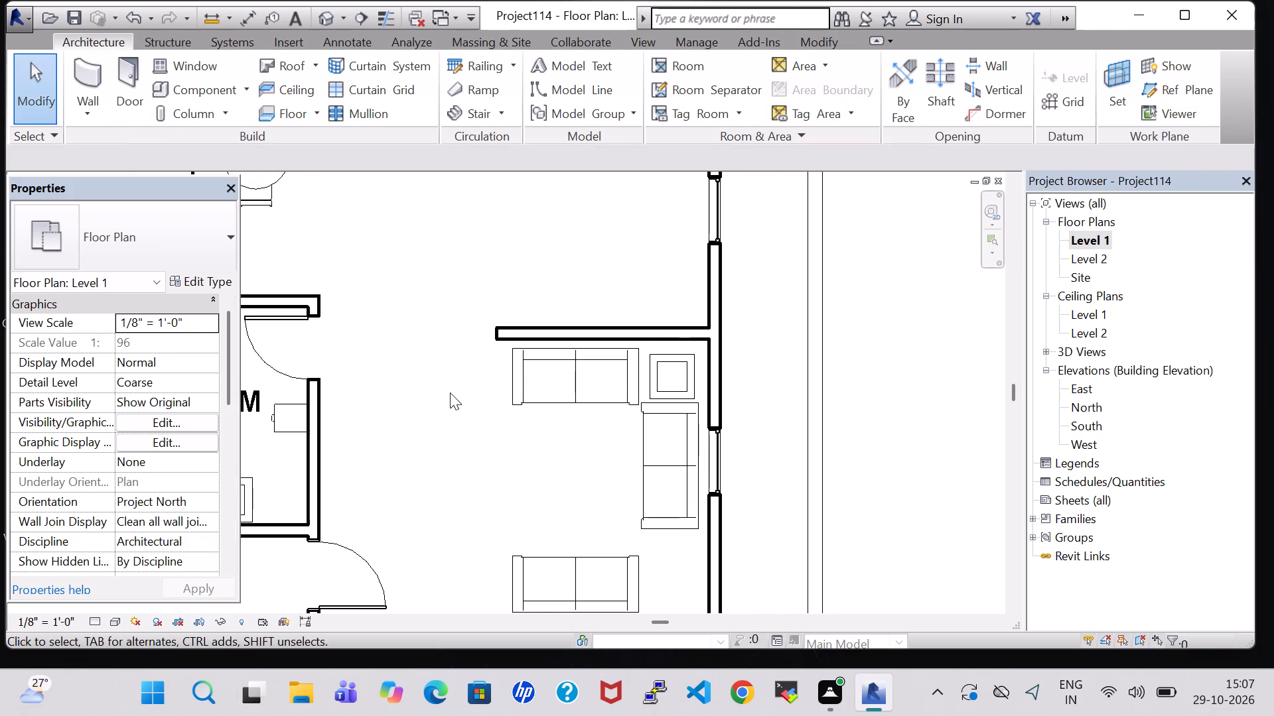
Place a Table-End 24" x 24" like the guest room's in the corner between the stair-wall sofa and the exterior window wall.
scroll(450, 392, "down", 5)
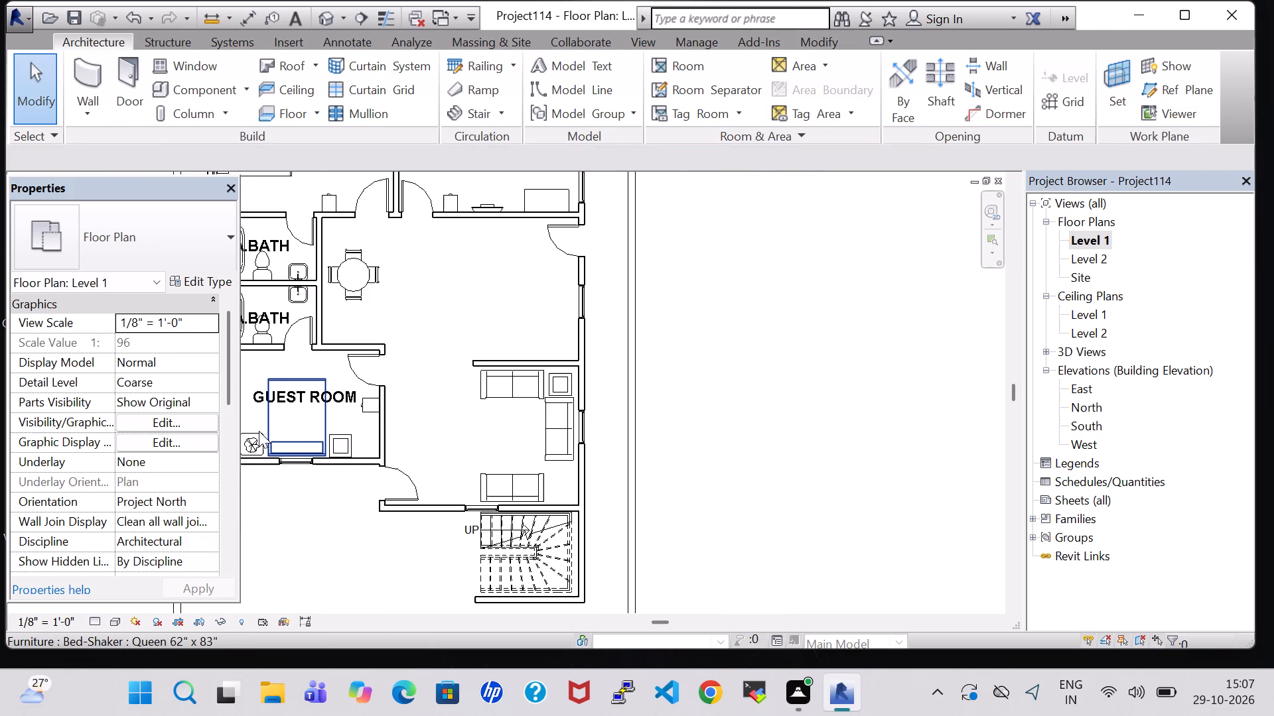
left_click(259, 431)
left_click(445, 428)
middle_click_drag(445, 428, 583, 428)
scroll(397, 447, "up", 6)
left_click(386, 409)
right_click(386, 409)
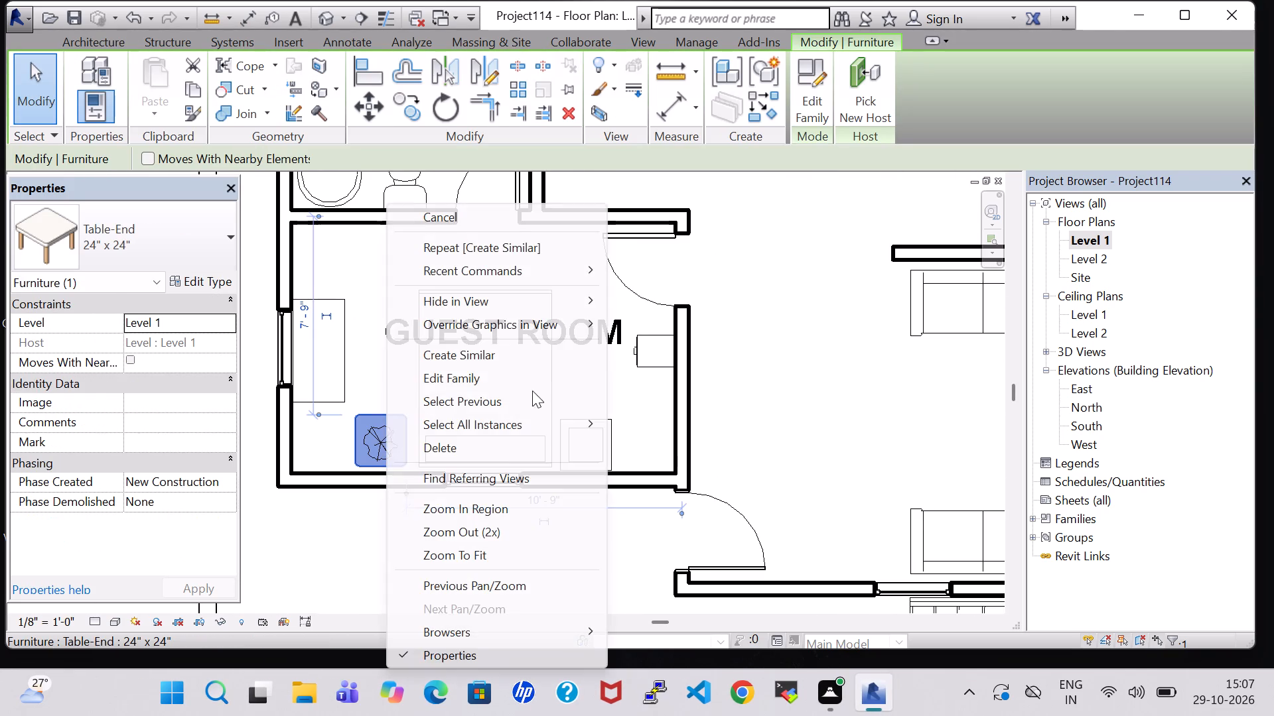
left_click(526, 357)
middle_click_drag(840, 416, 645, 420)
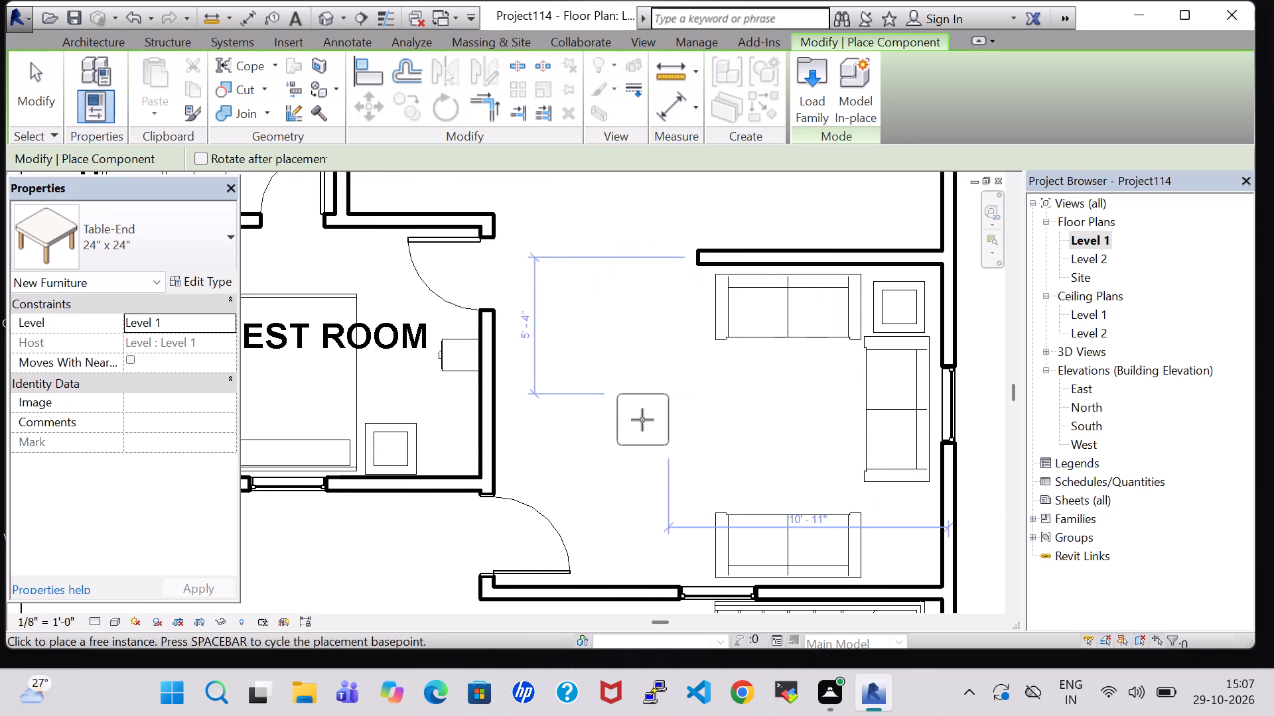
left_click(903, 541)
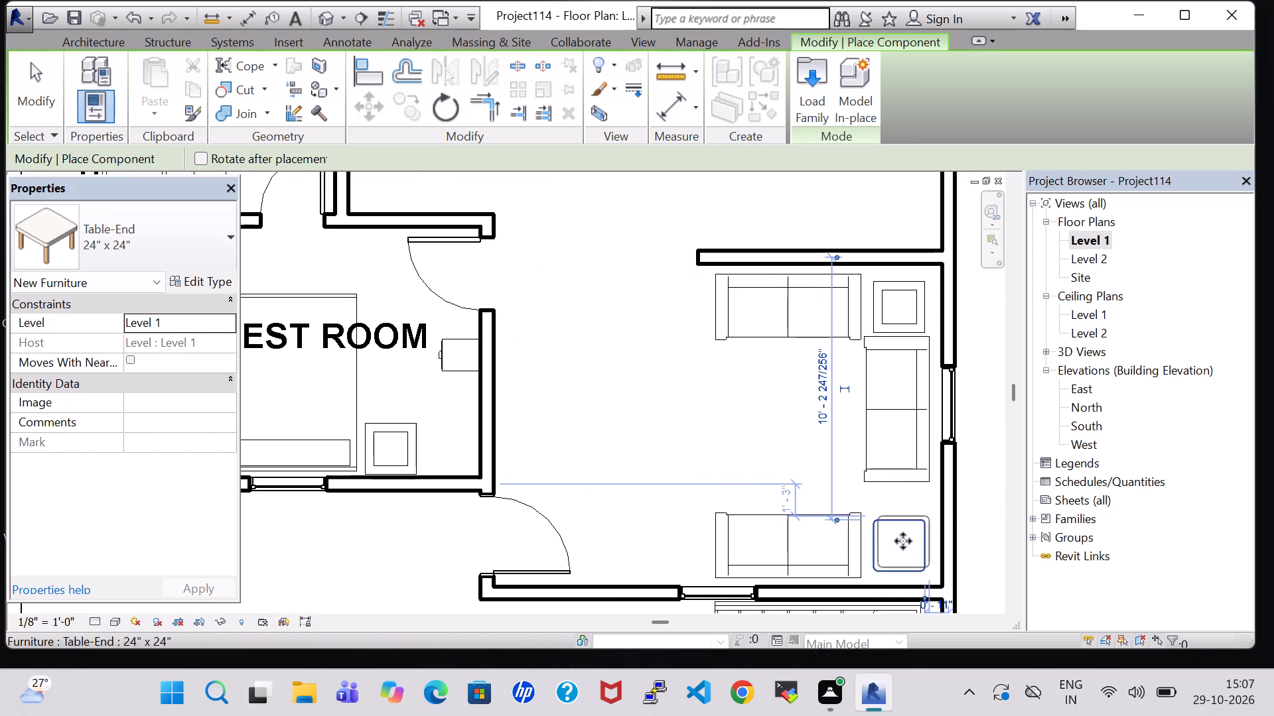
key("Escape")
key("Escape")
Place another Tropical Agave - 1.5' plant, matching the guest room's, at the living area's end table beside the stair wall.
scroll(644, 438, "down", 3)
middle_click_drag(616, 420, 630, 420)
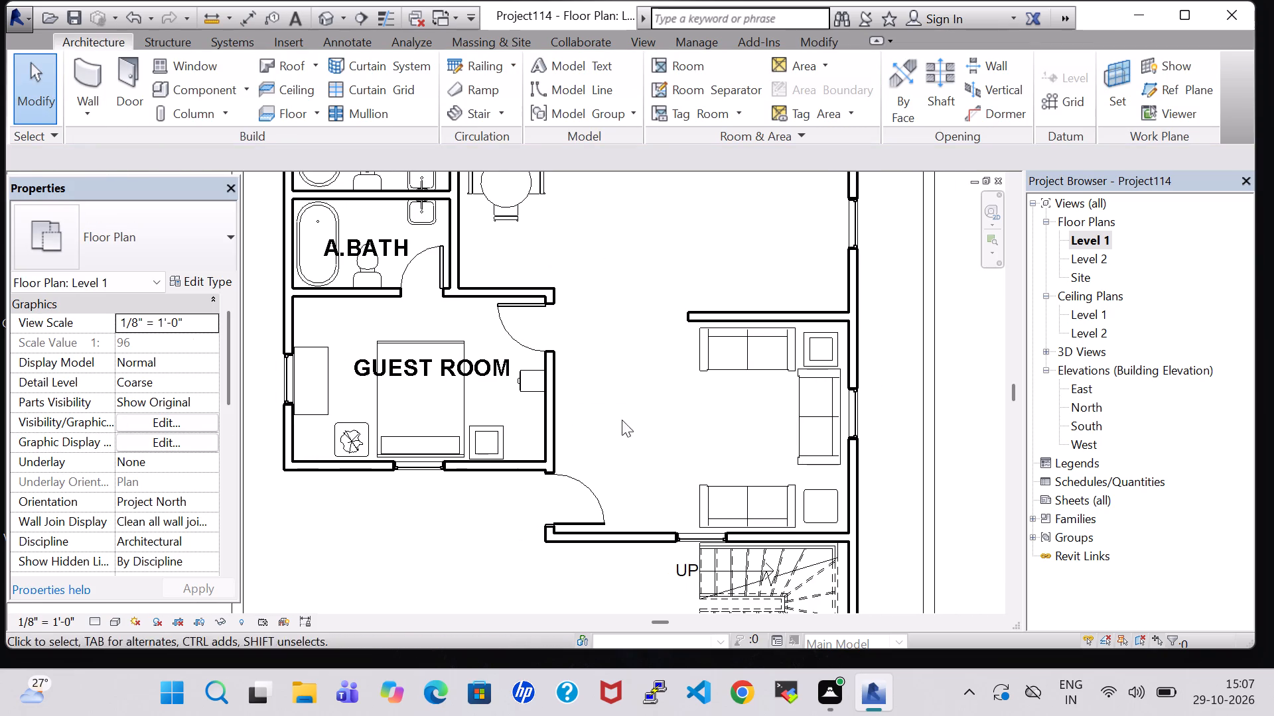
left_click(358, 435)
right_click(358, 435)
left_click(462, 357)
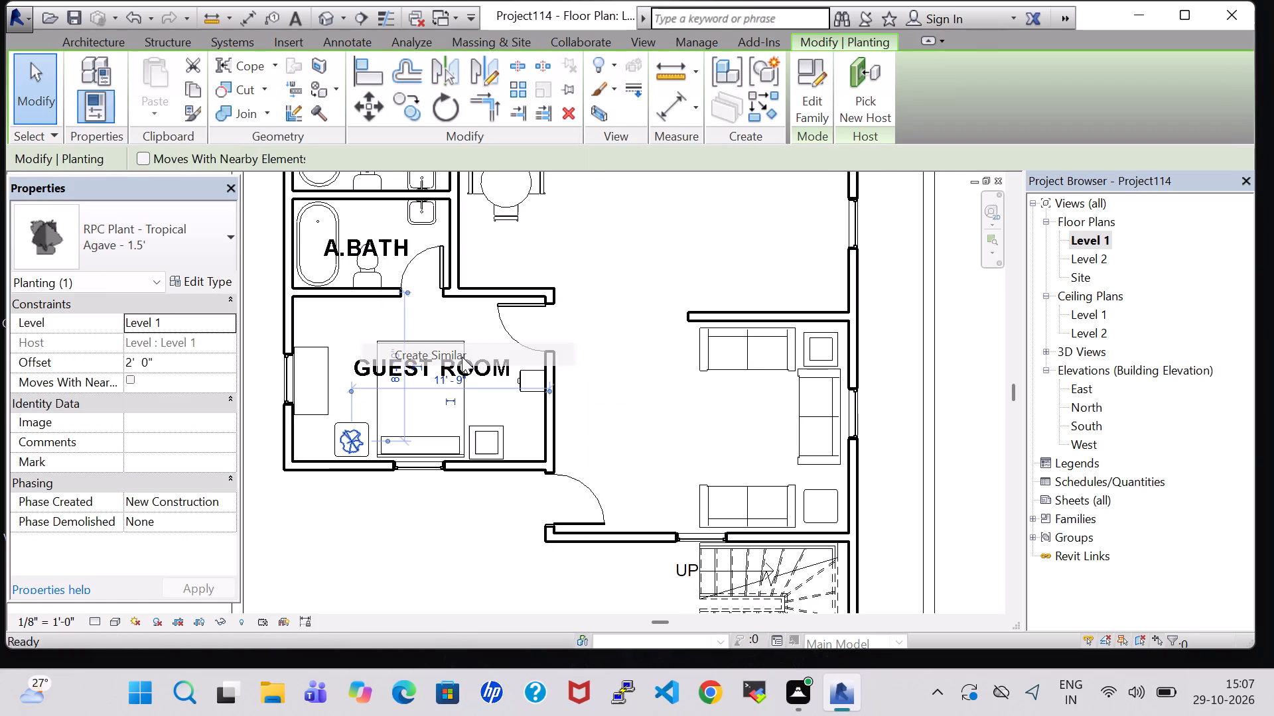
left_click(822, 490)
key("Escape")
key("Escape")
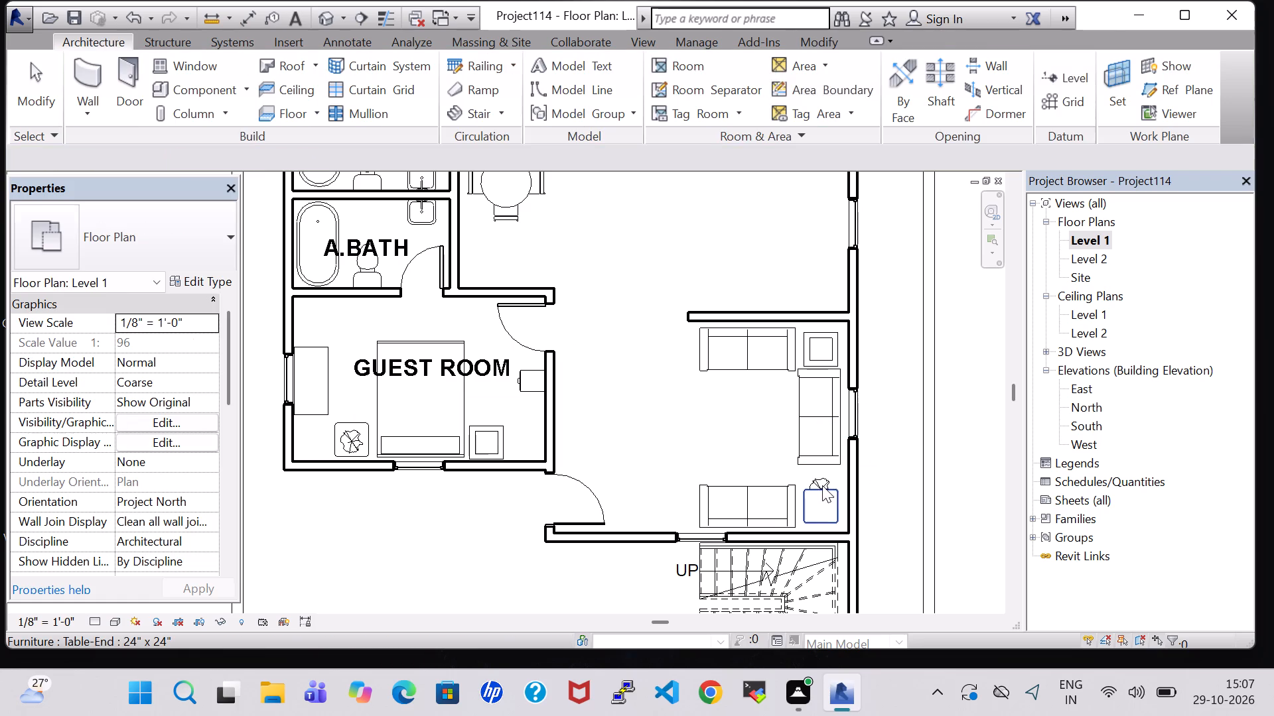
Set the new plant's offset to 2' 0" and nudge it onto the centre of the end table.
left_click(820, 479)
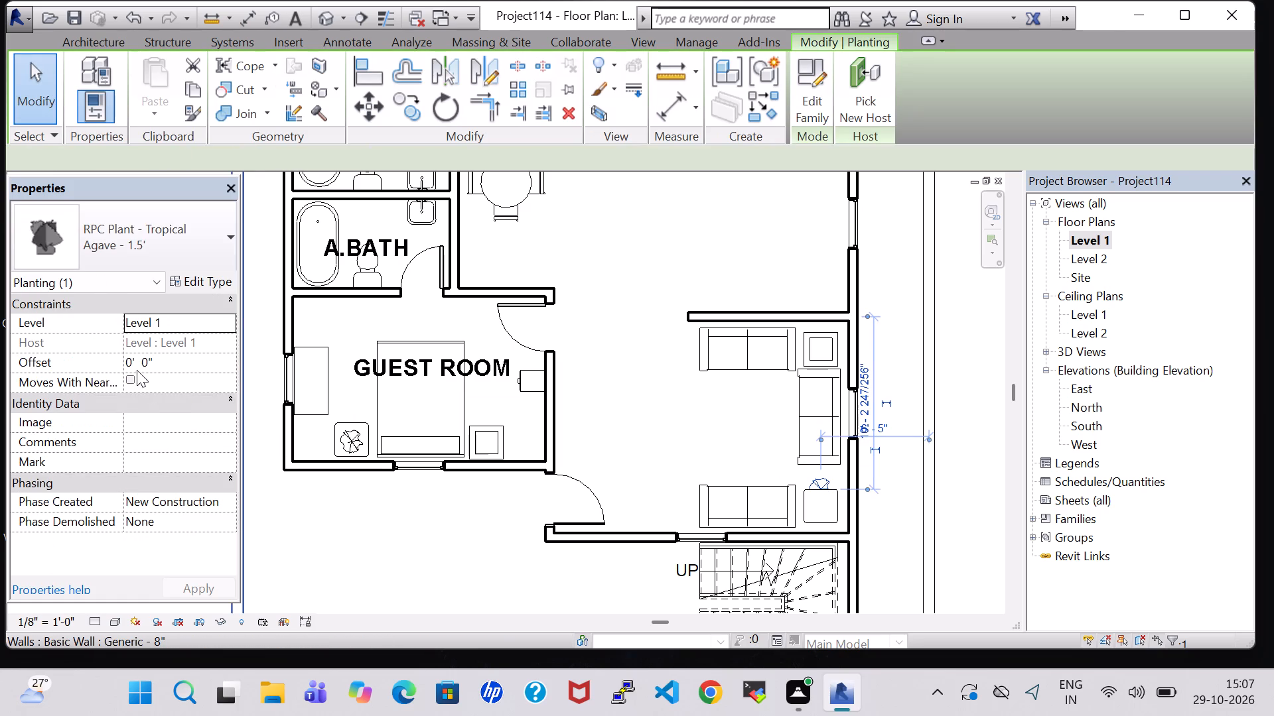
double_click(133, 366)
key("BackSpace")
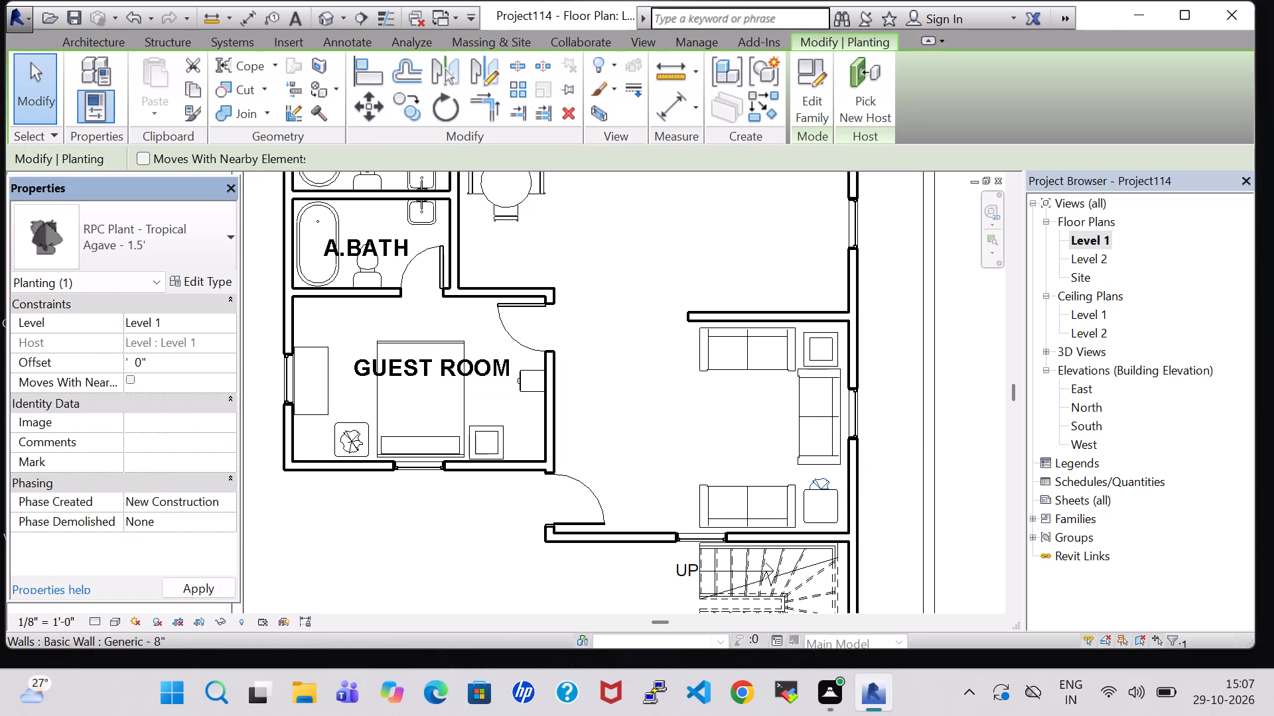
key("2")
left_click(204, 589)
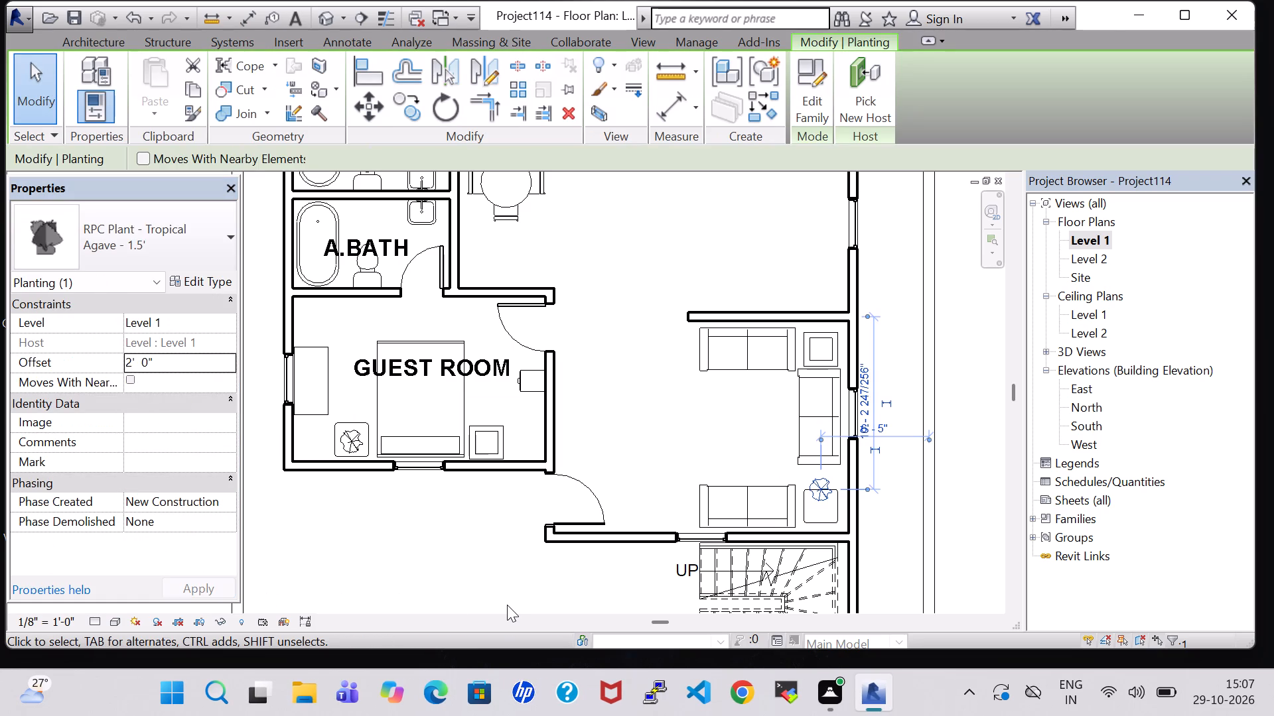
key("Down")
key("Down")
key("Down")
key("Down")
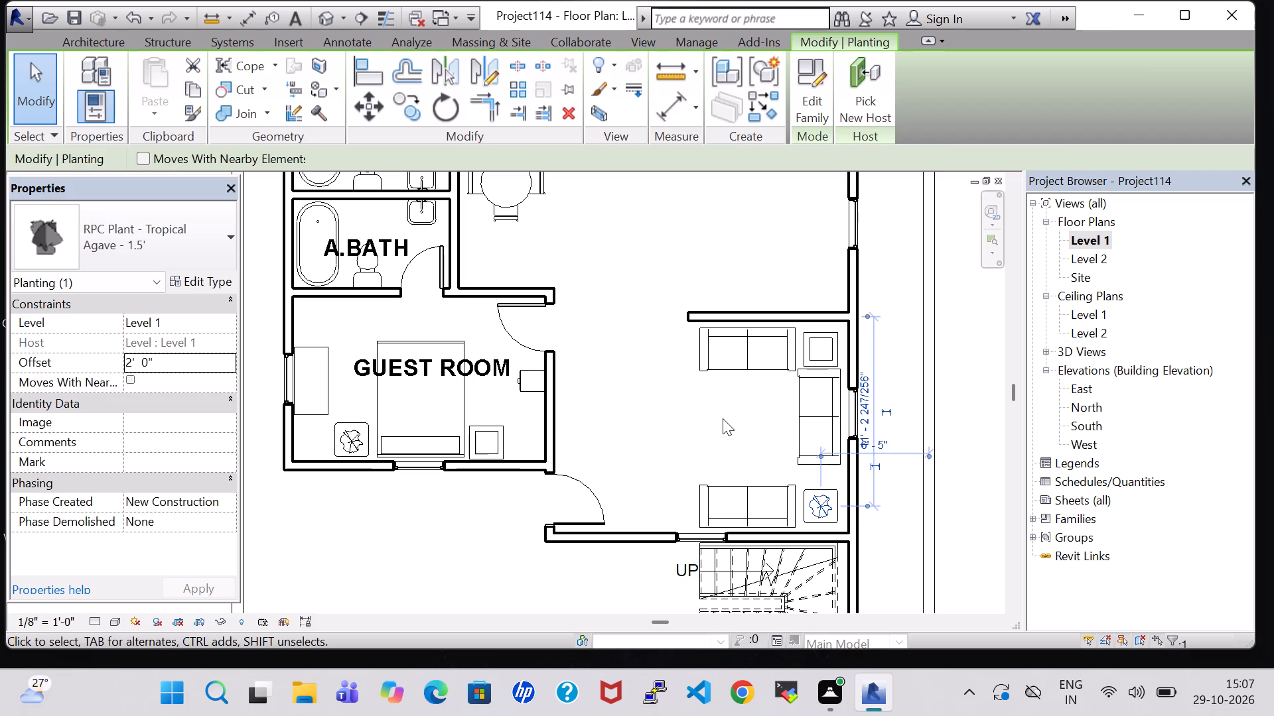
left_click(723, 418)
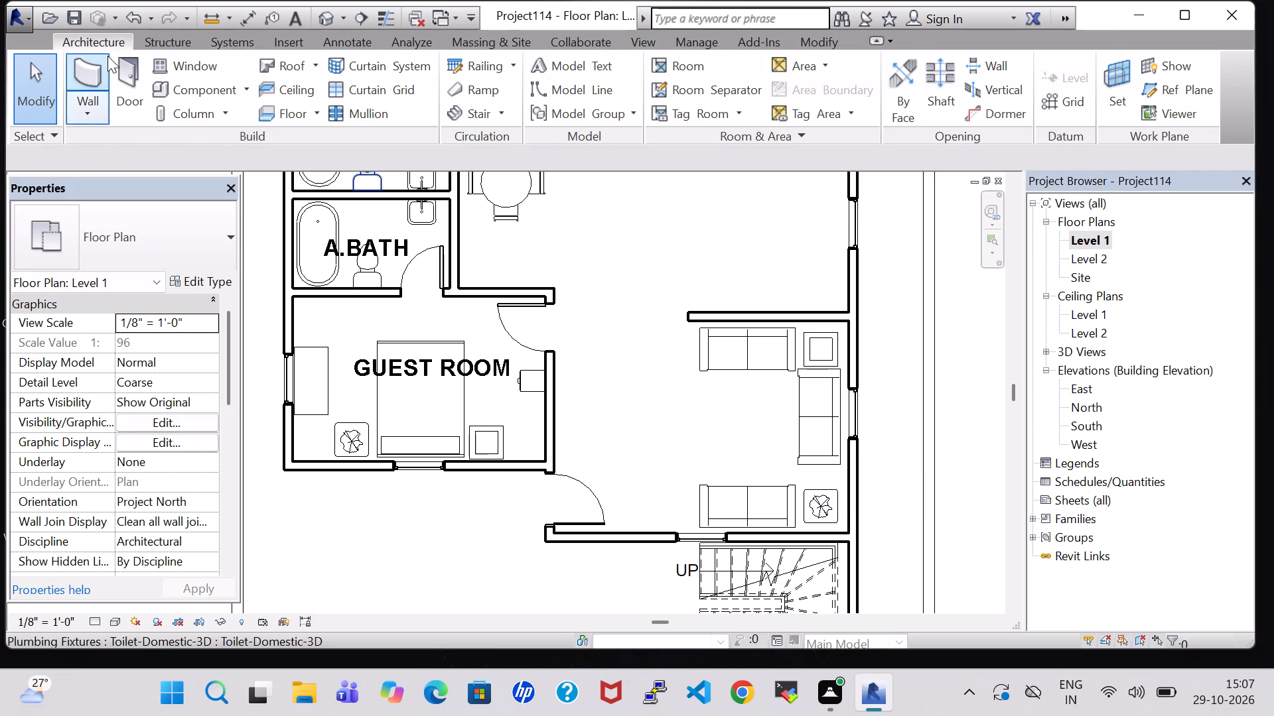
Load the Table-Dining Oval family from the Furniture library's Tables folder for placement.
left_click(184, 86)
left_click(830, 91)
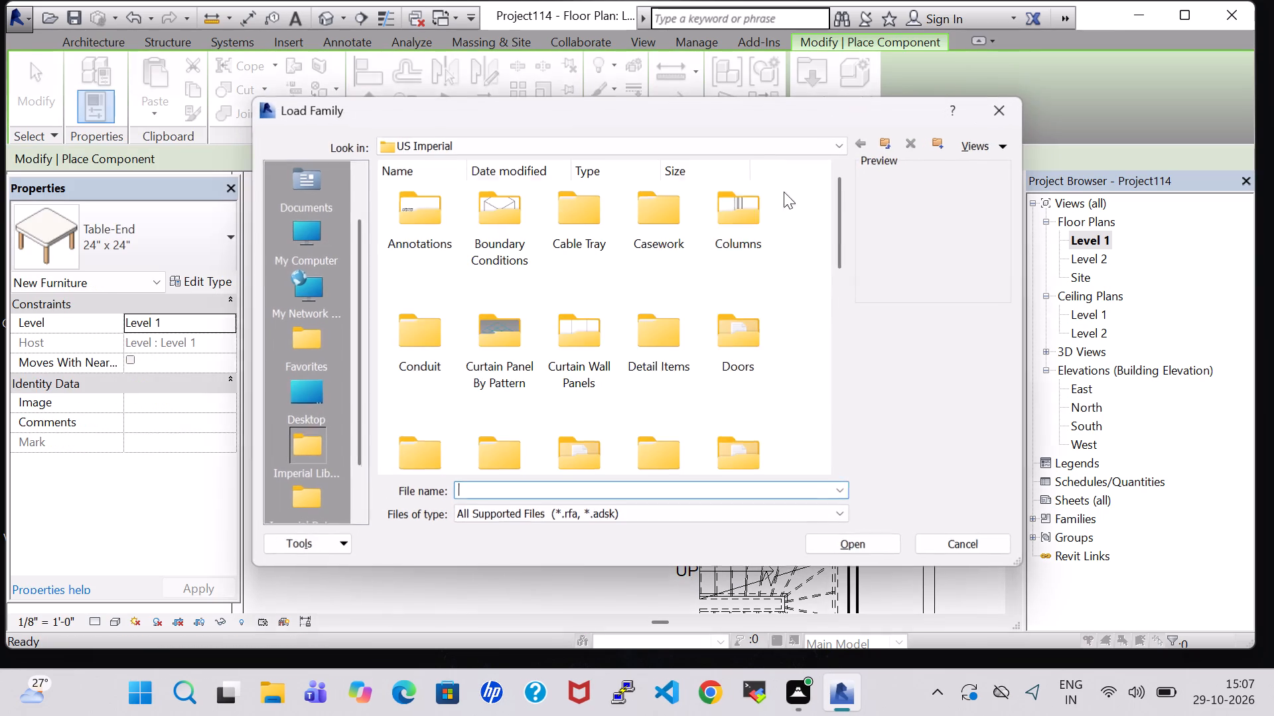
scroll(711, 358, "down", 1)
double_click(729, 290)
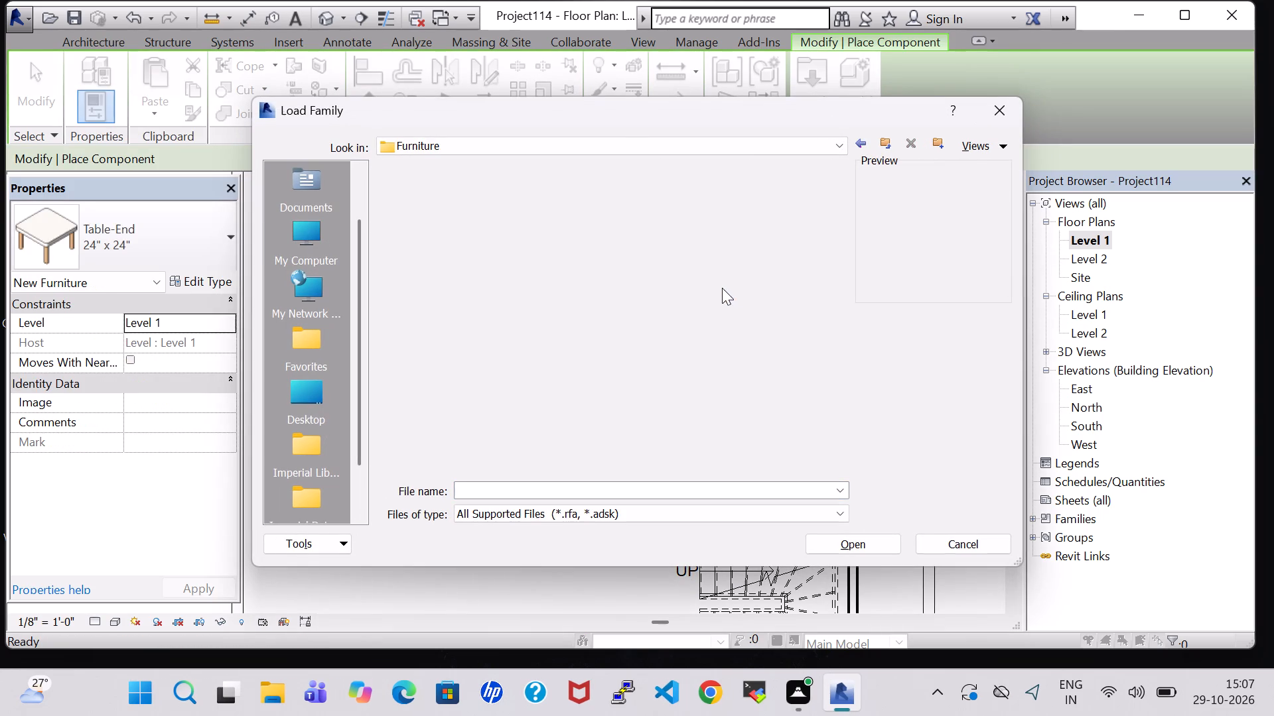
double_click(653, 241)
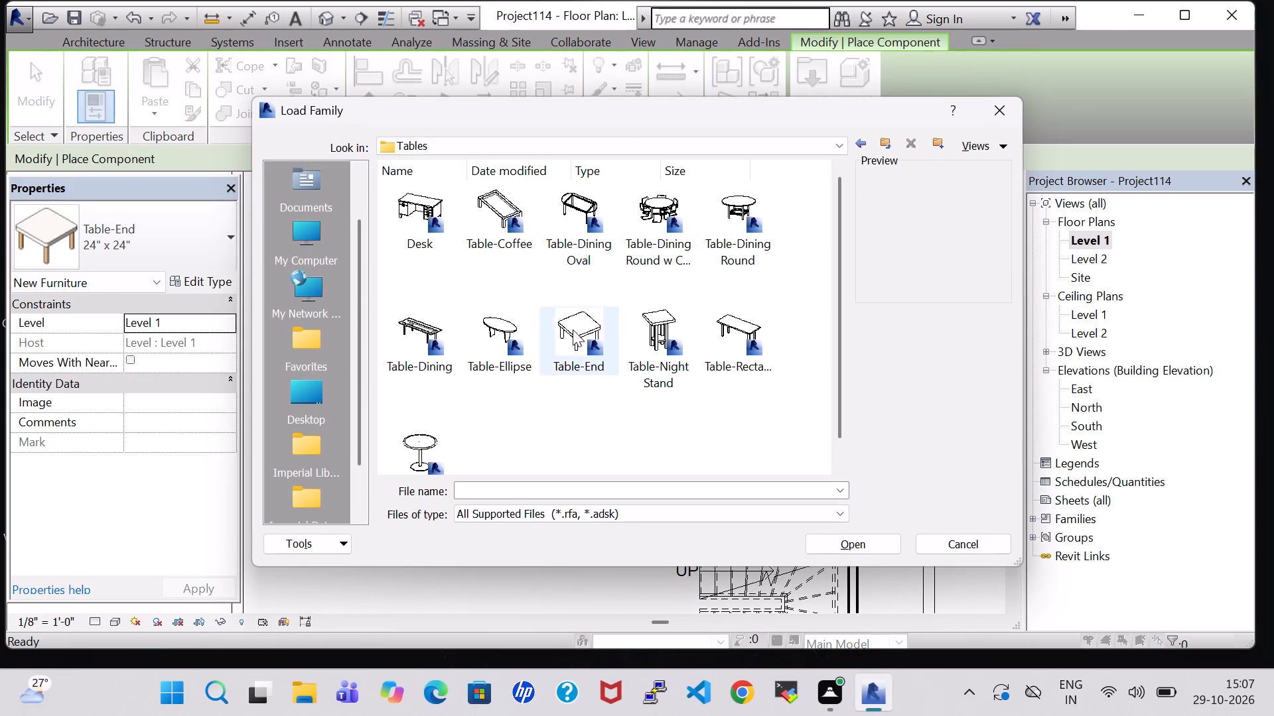
left_click(576, 221)
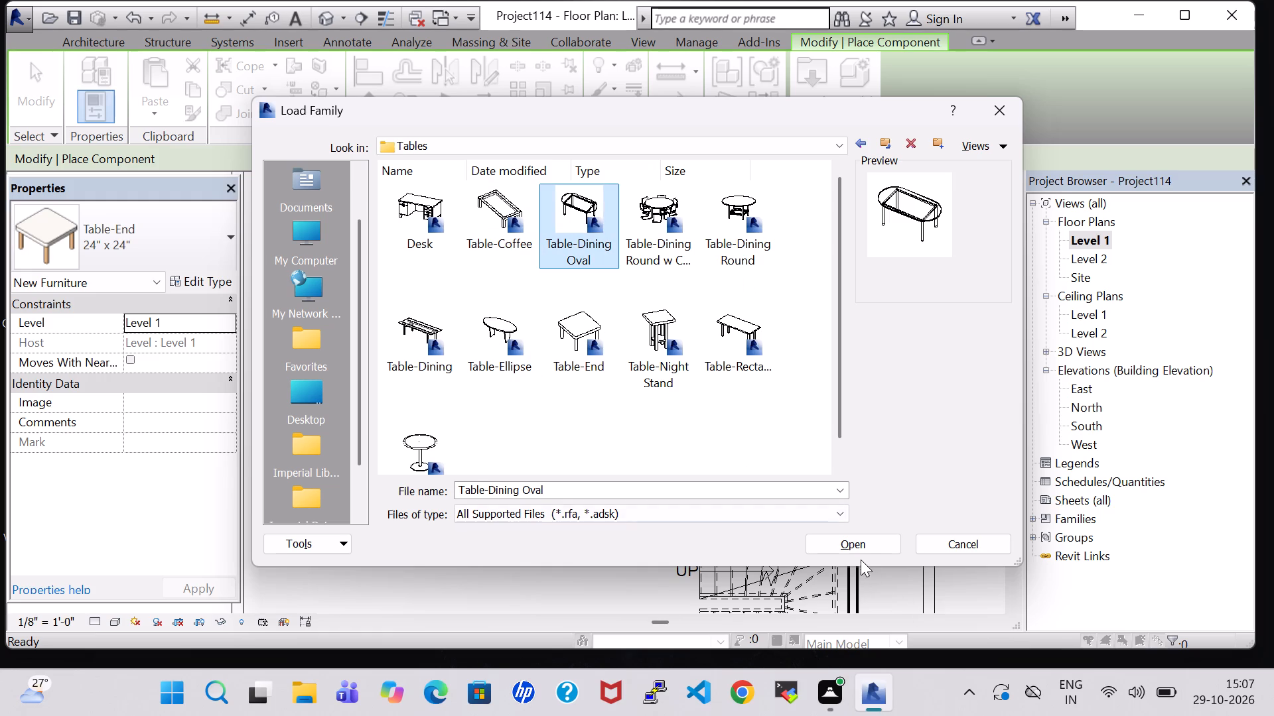
left_click(855, 545)
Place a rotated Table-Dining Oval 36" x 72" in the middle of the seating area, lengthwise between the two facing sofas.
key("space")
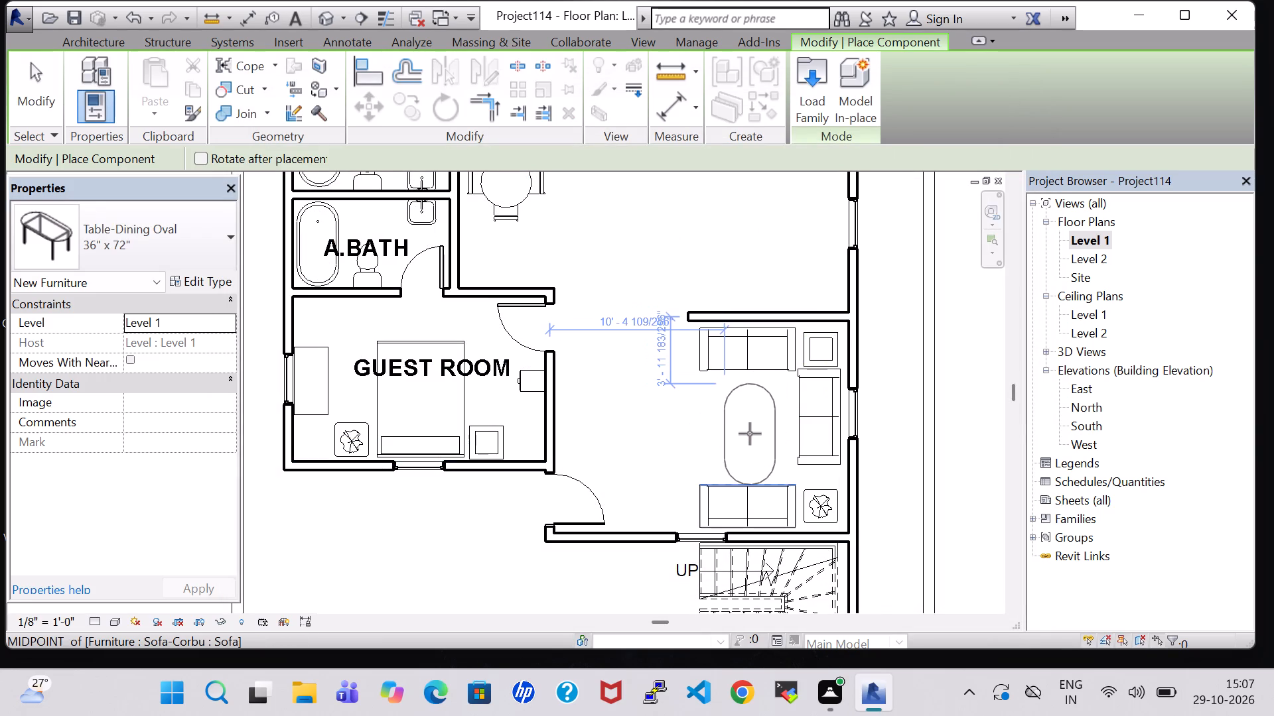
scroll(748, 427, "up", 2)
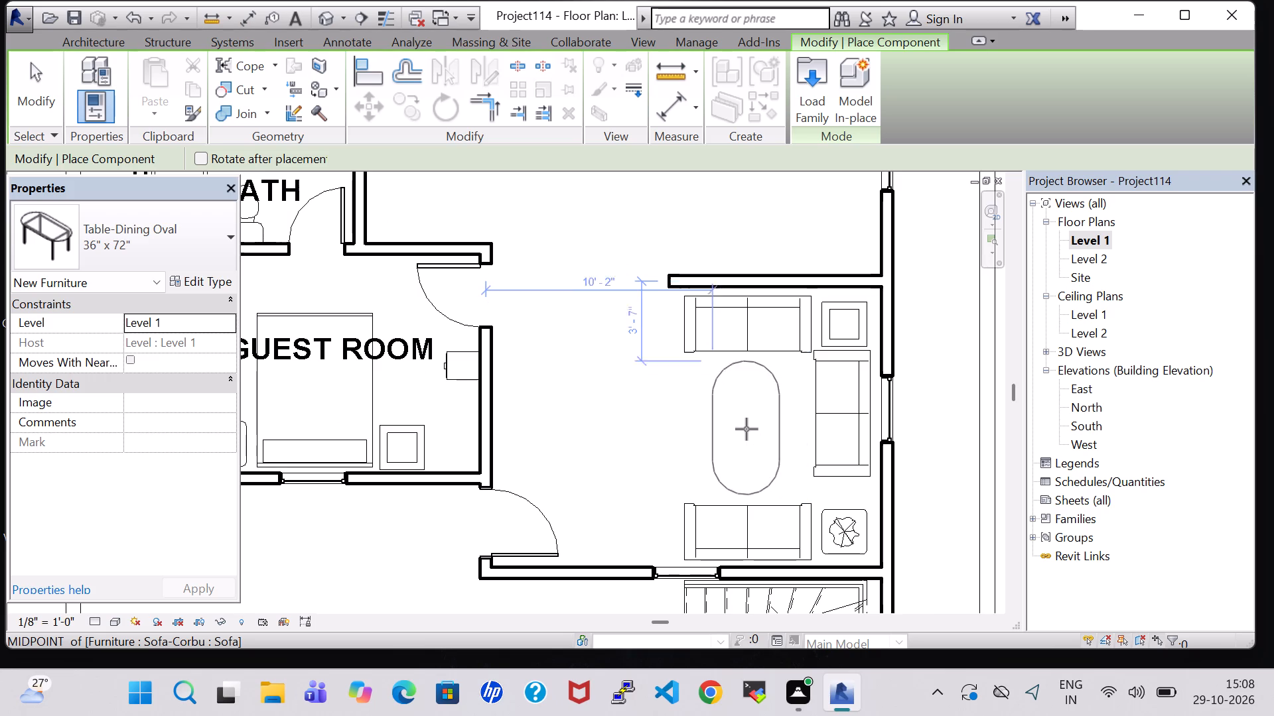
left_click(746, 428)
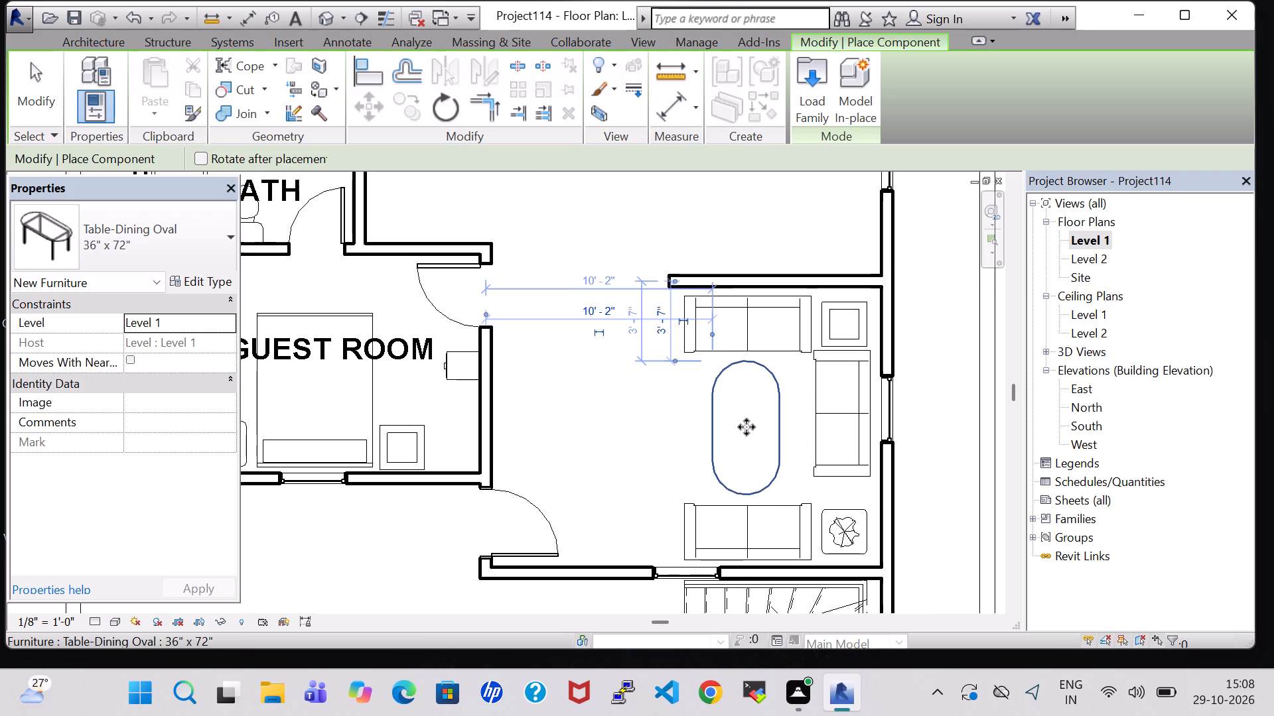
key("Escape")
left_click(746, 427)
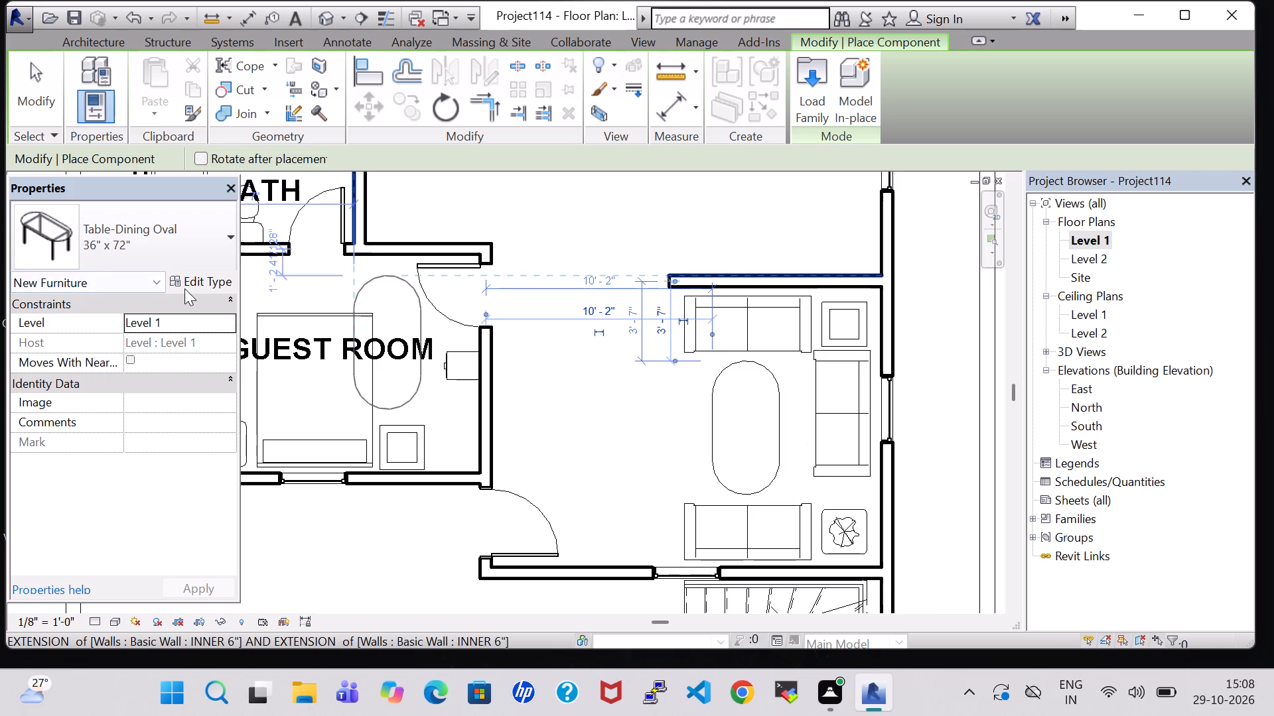
Switch the oval table type to 36" x 48" and place one, rotated, in the open floor beside the 36" x 72" table.
left_click(190, 283)
left_click(403, 147)
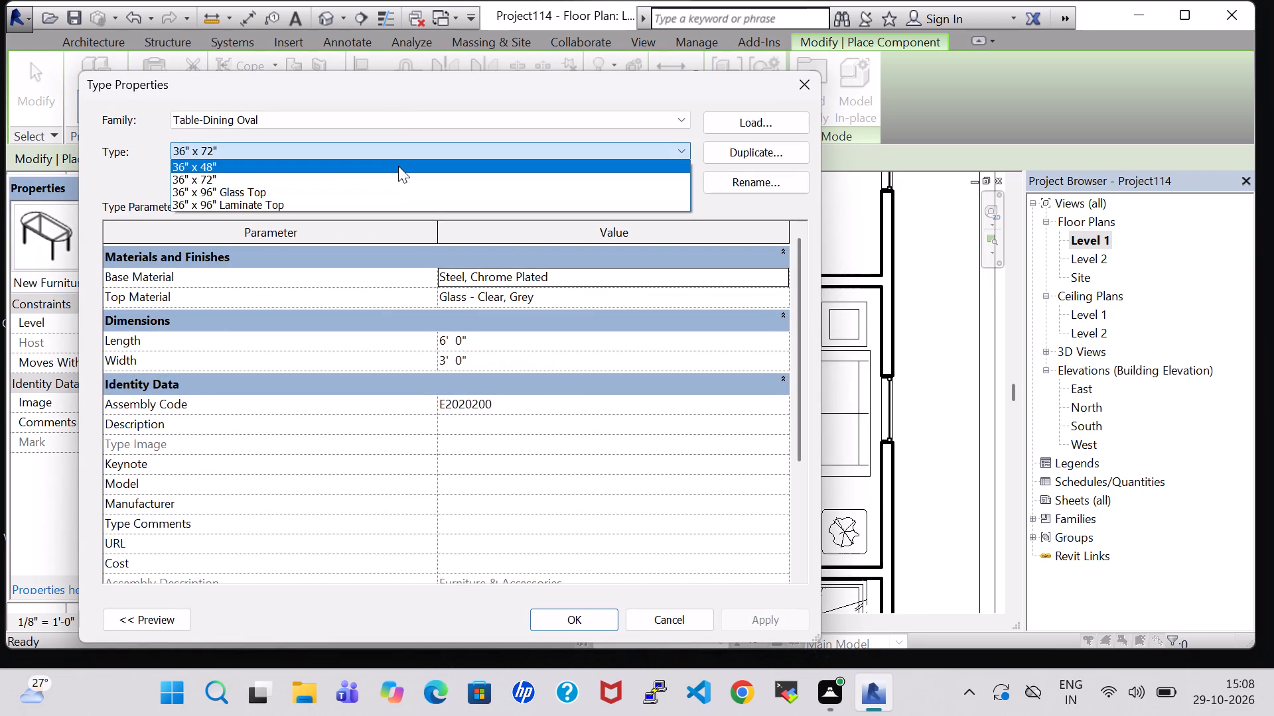
left_click(398, 166)
left_click(589, 612)
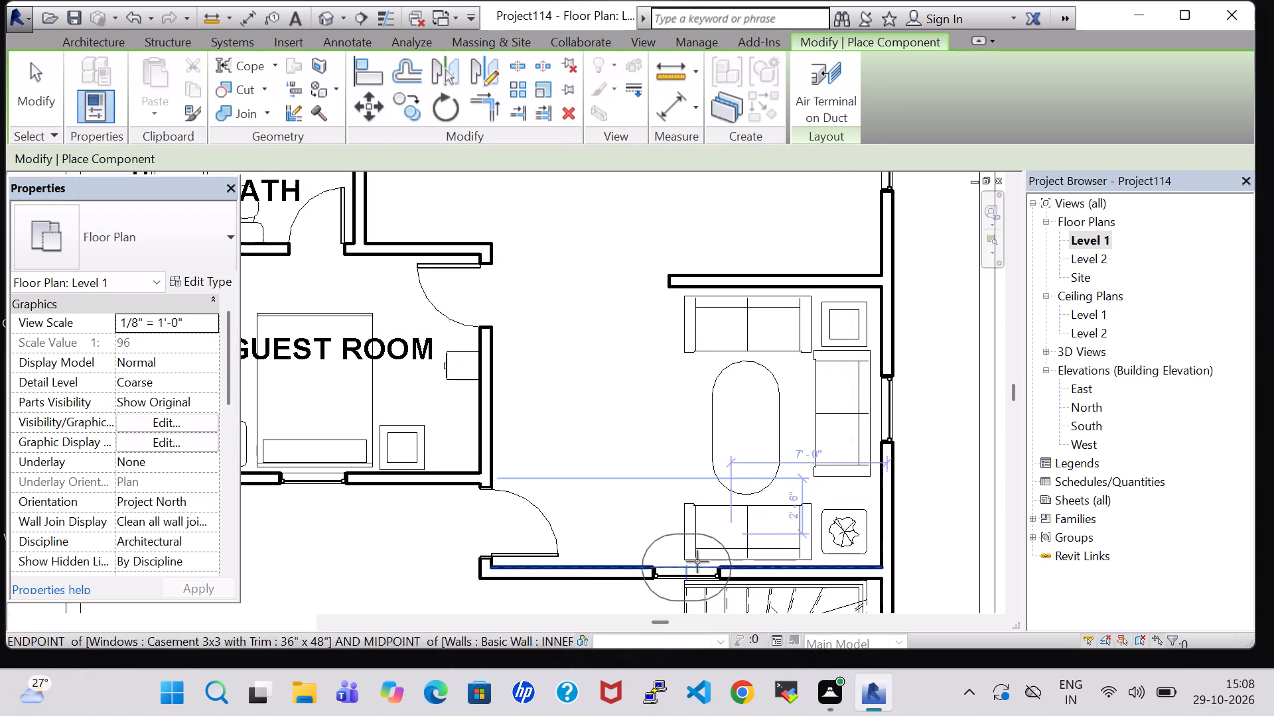
key("space")
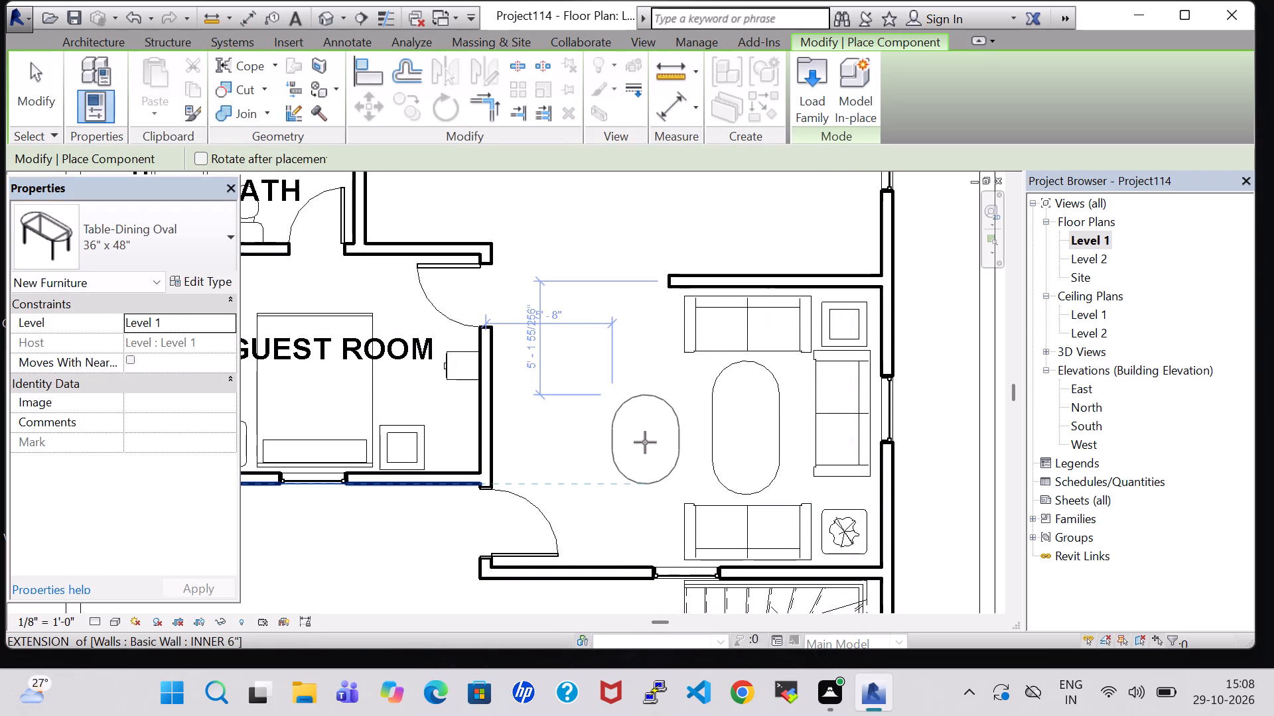
left_click(656, 440)
key("Escape")
key("Escape")
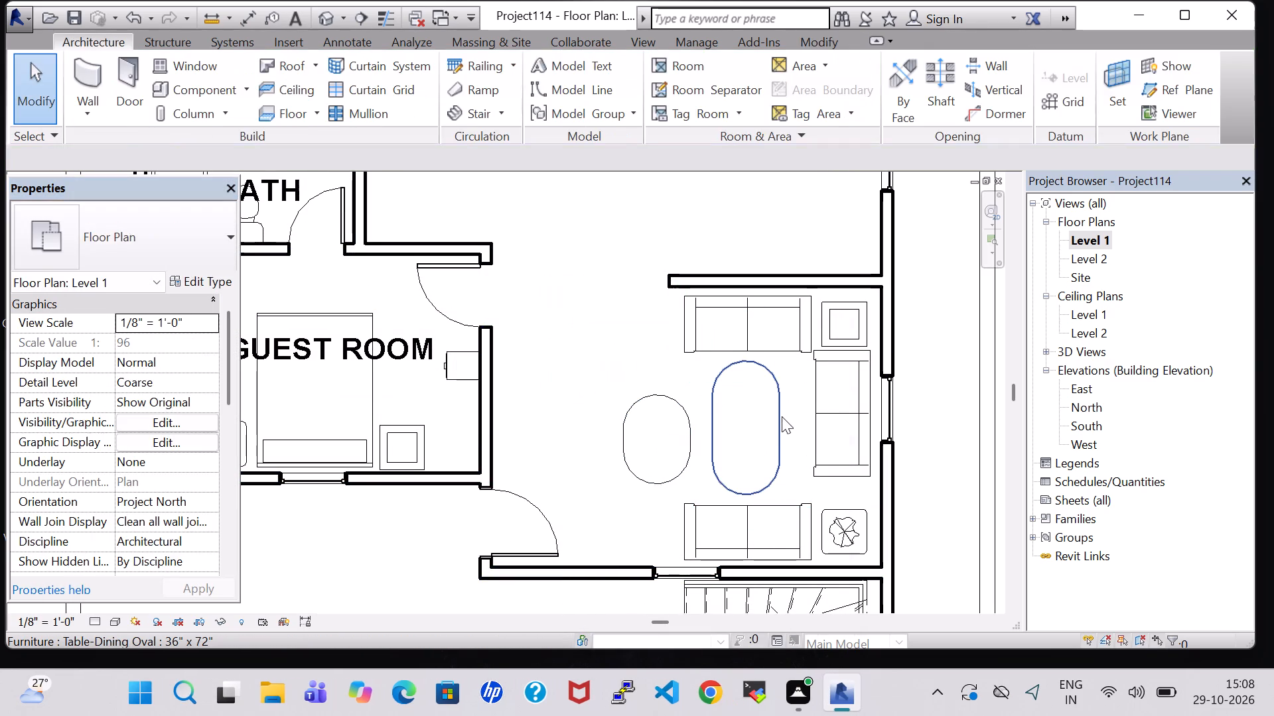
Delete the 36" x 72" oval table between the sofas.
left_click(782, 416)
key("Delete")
Select the 36" x 48" oval table in the living area.
left_click(654, 430)
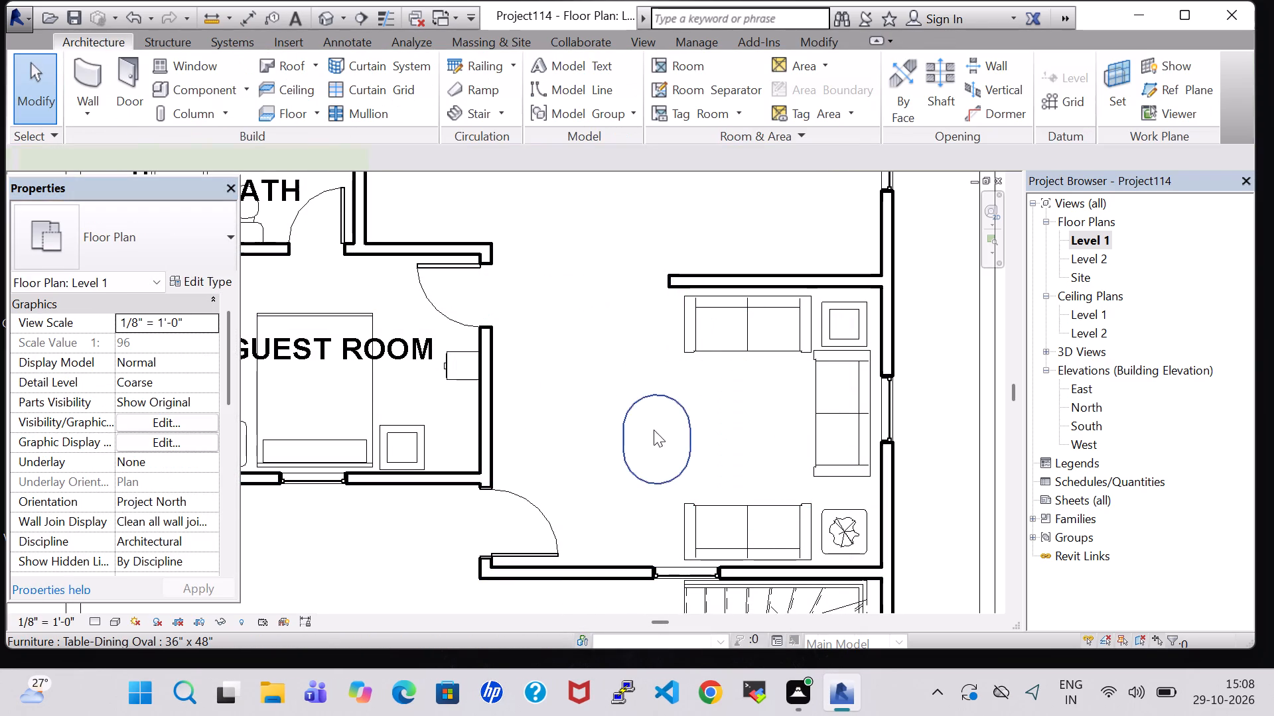
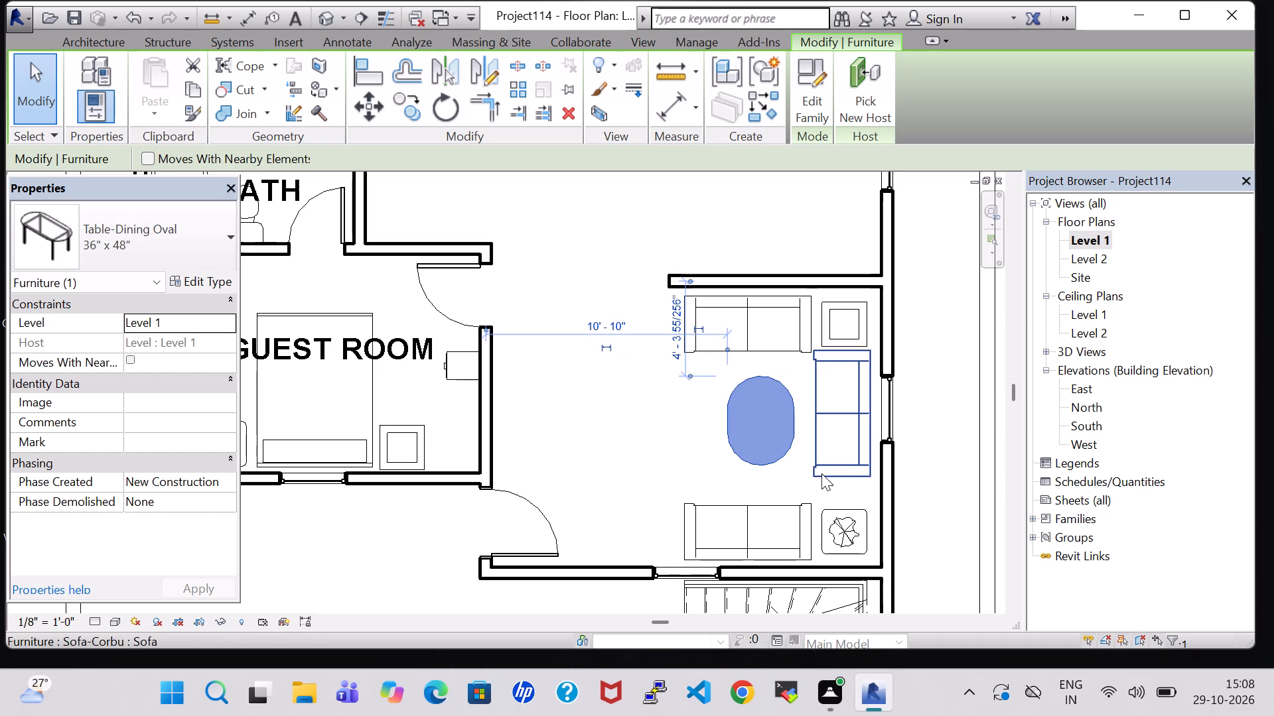
Place another RPC Plant Tropical Agave - 1.5', matching the corner table's plant, at the oval table's edge facing the open floor.
left_click(837, 531)
right_click(837, 531)
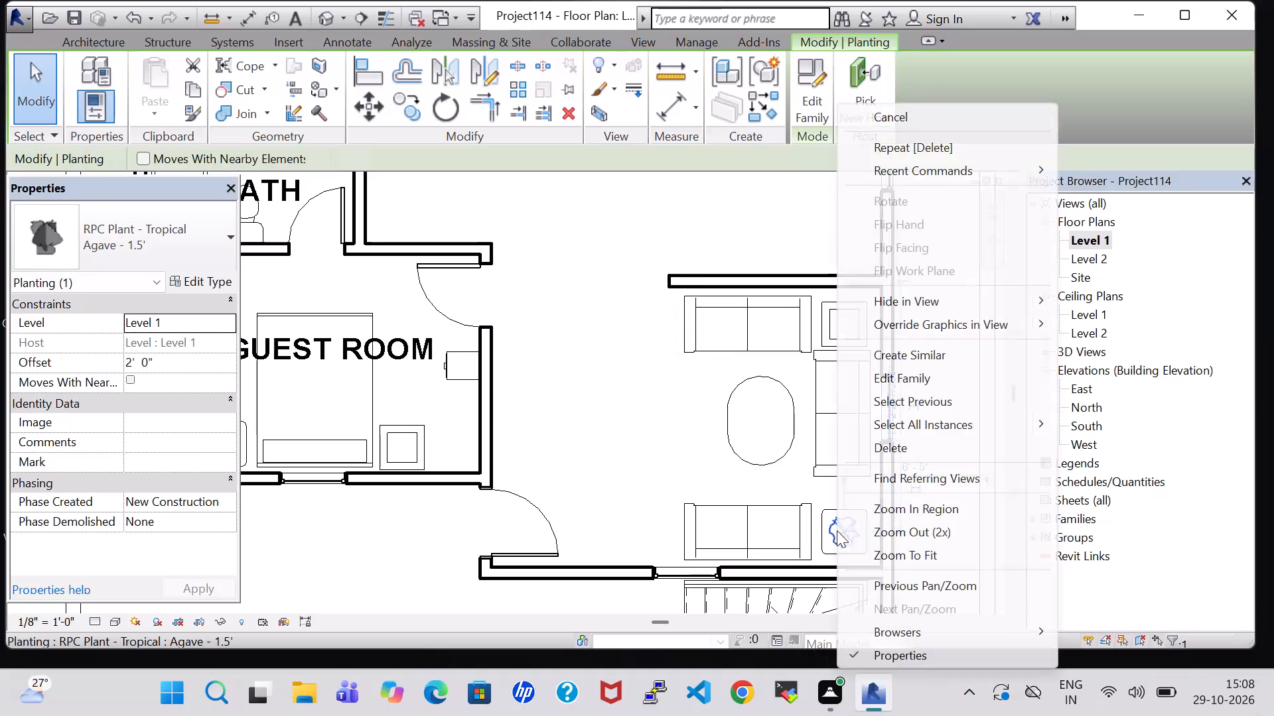
left_click(932, 351)
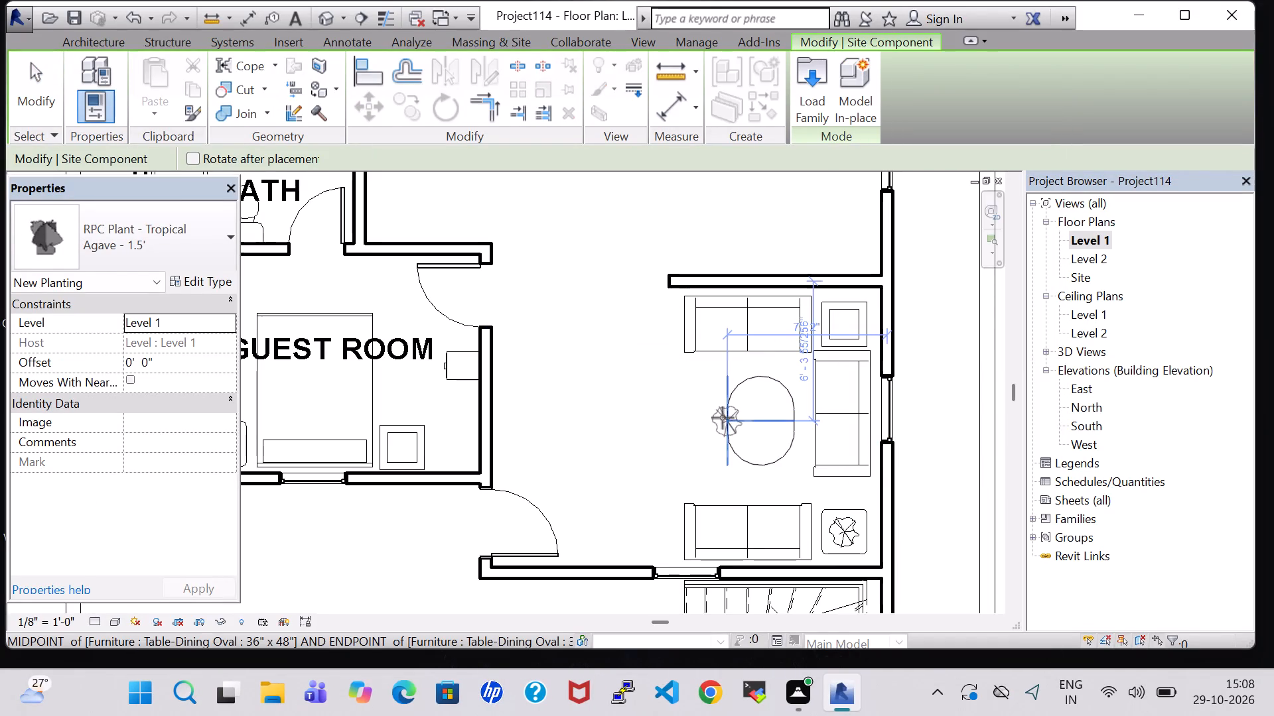
left_click(723, 418)
key("Escape")
key("Escape")
Set the offset of the new agave plant at the oval table to 2' 3".
left_click(716, 430)
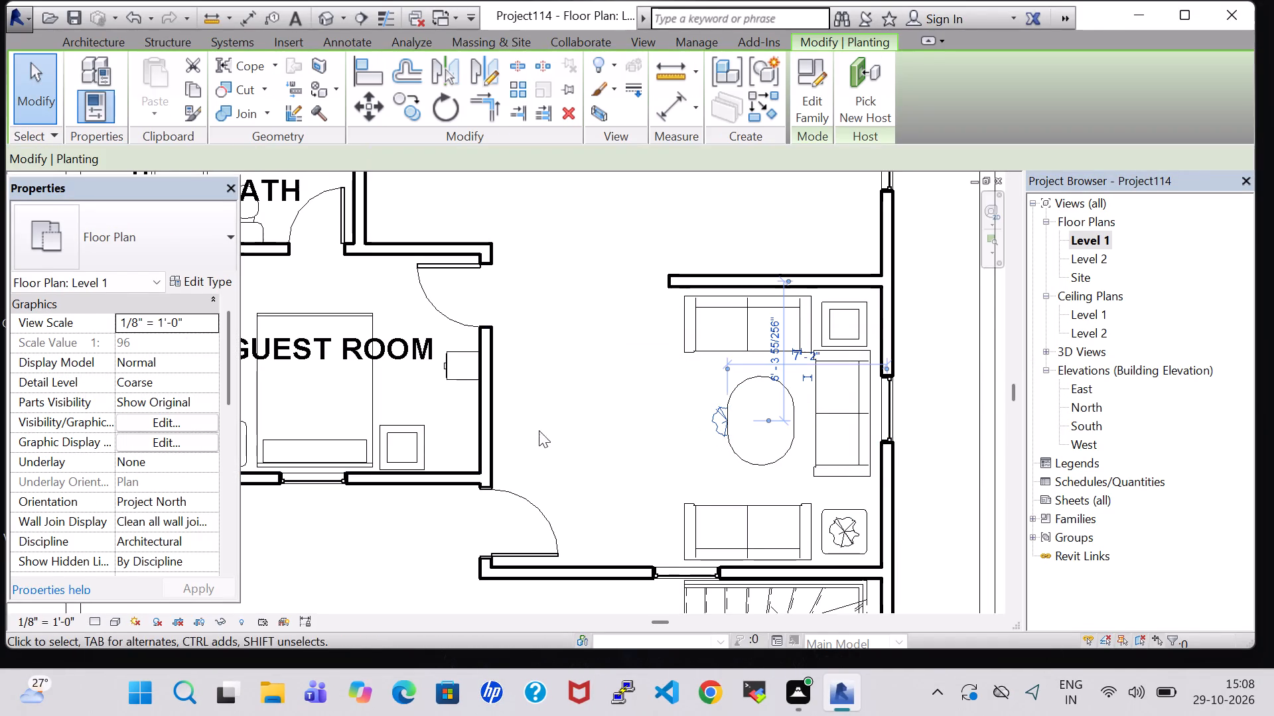
left_click(132, 367)
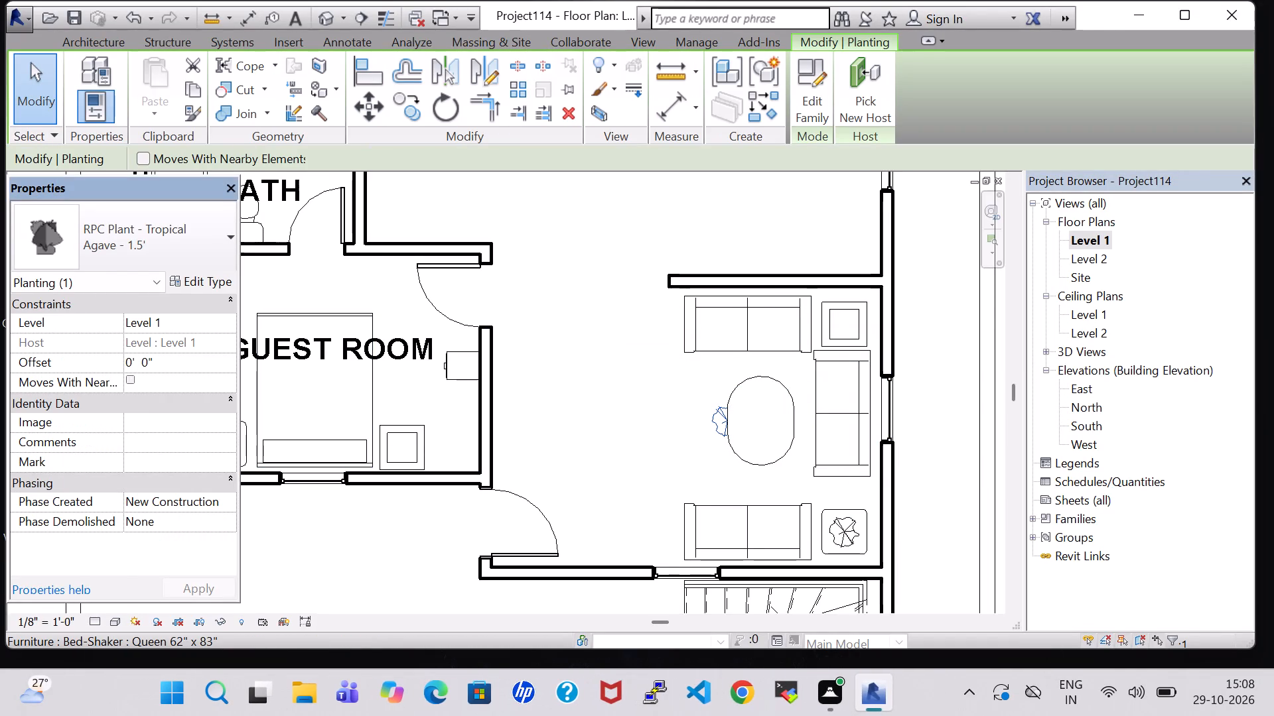
key("BackSpace")
key("2")
key("Right")
key("Right")
key("Right")
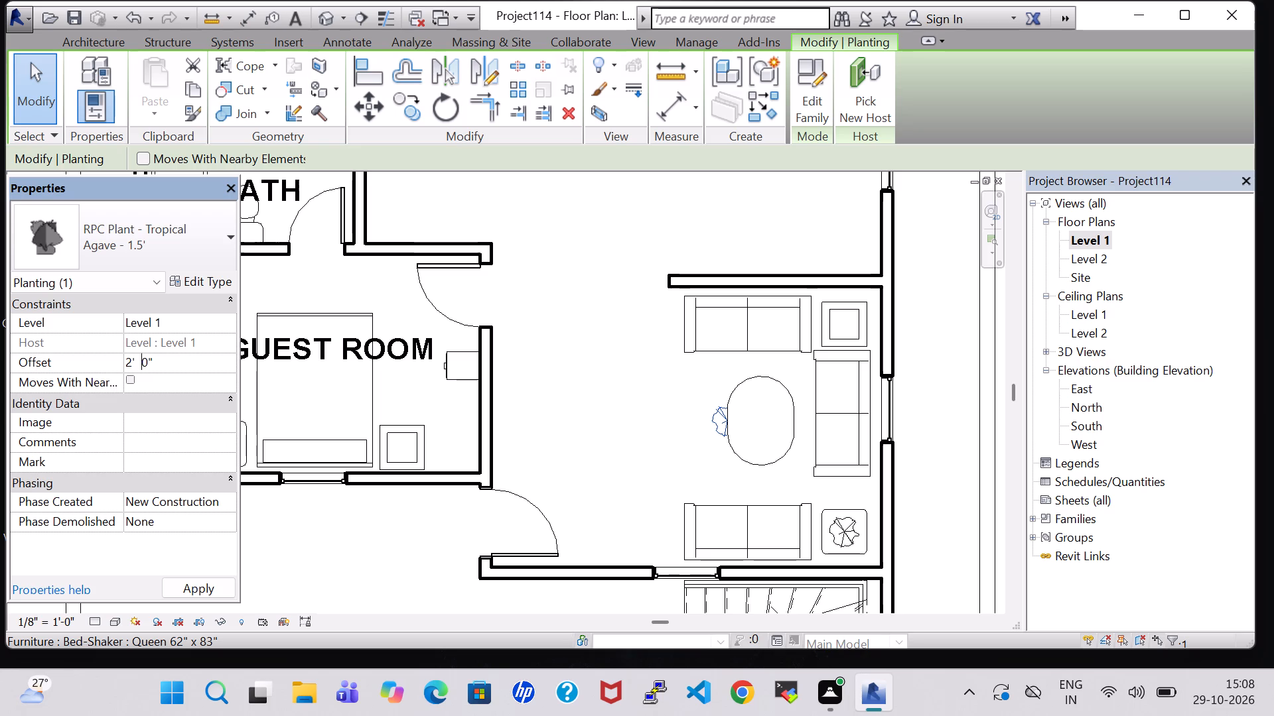
key("Right")
key("BackSpace")
key("3")
left_click(212, 590)
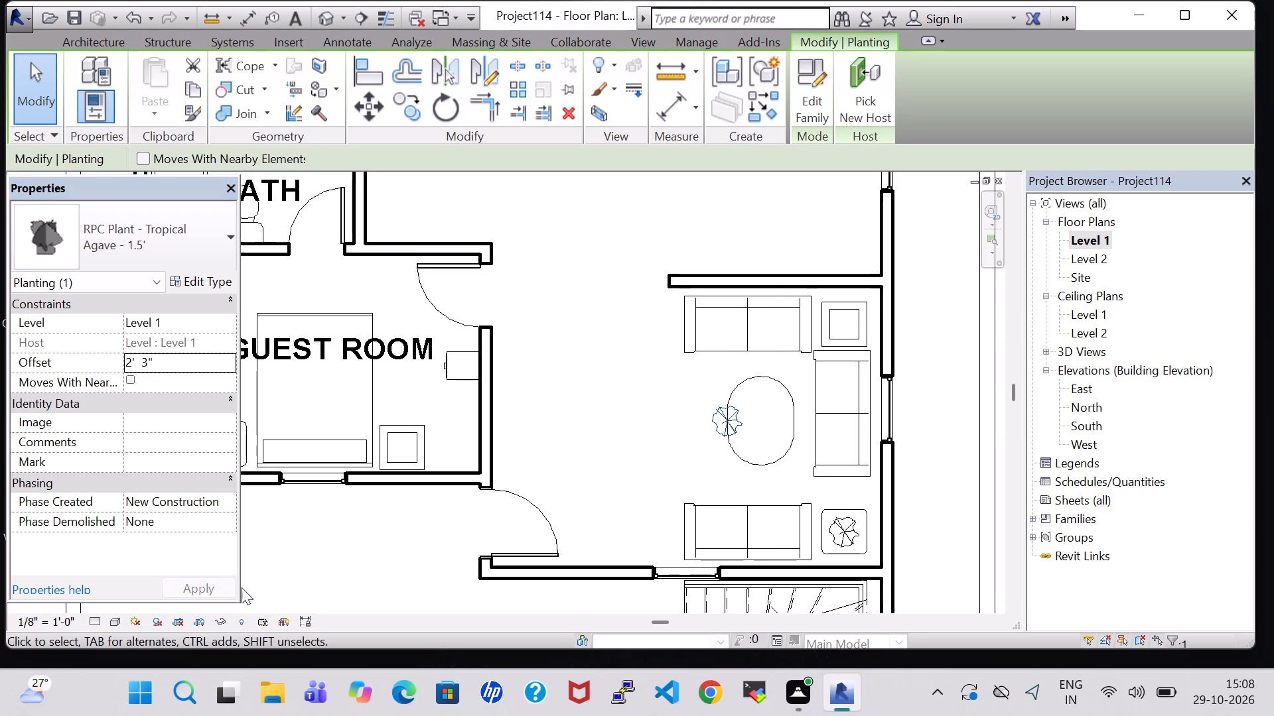
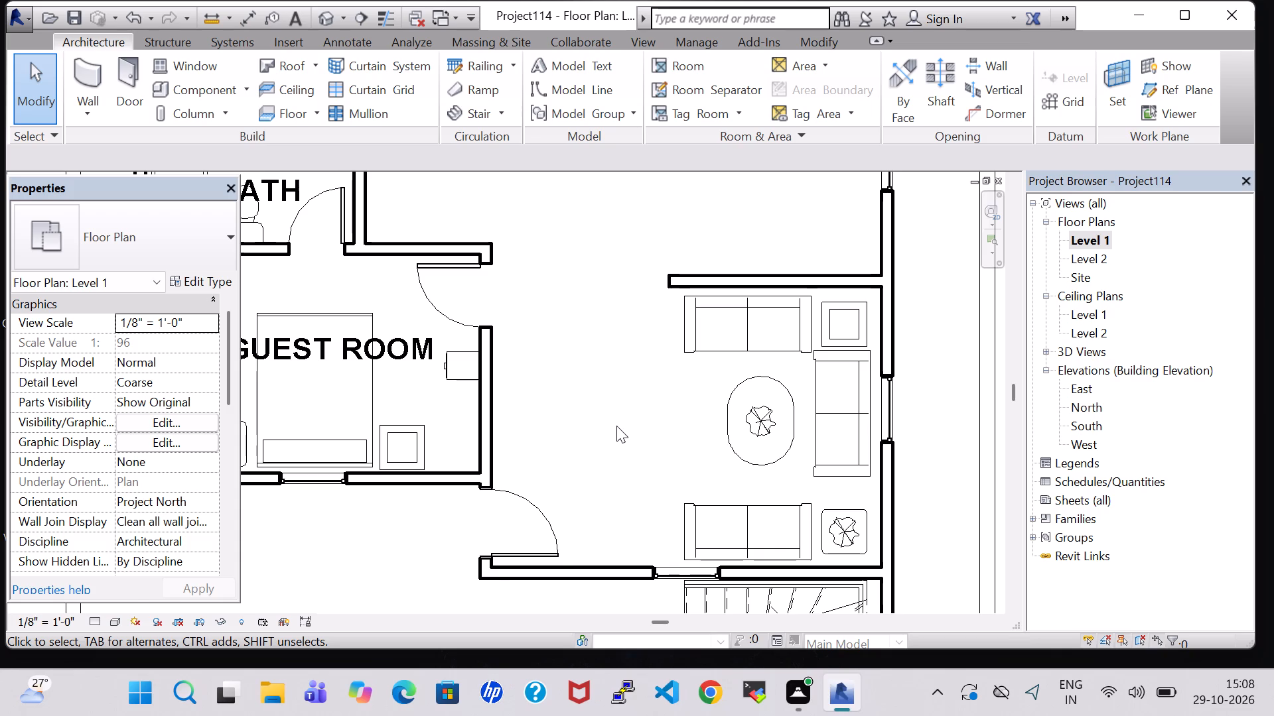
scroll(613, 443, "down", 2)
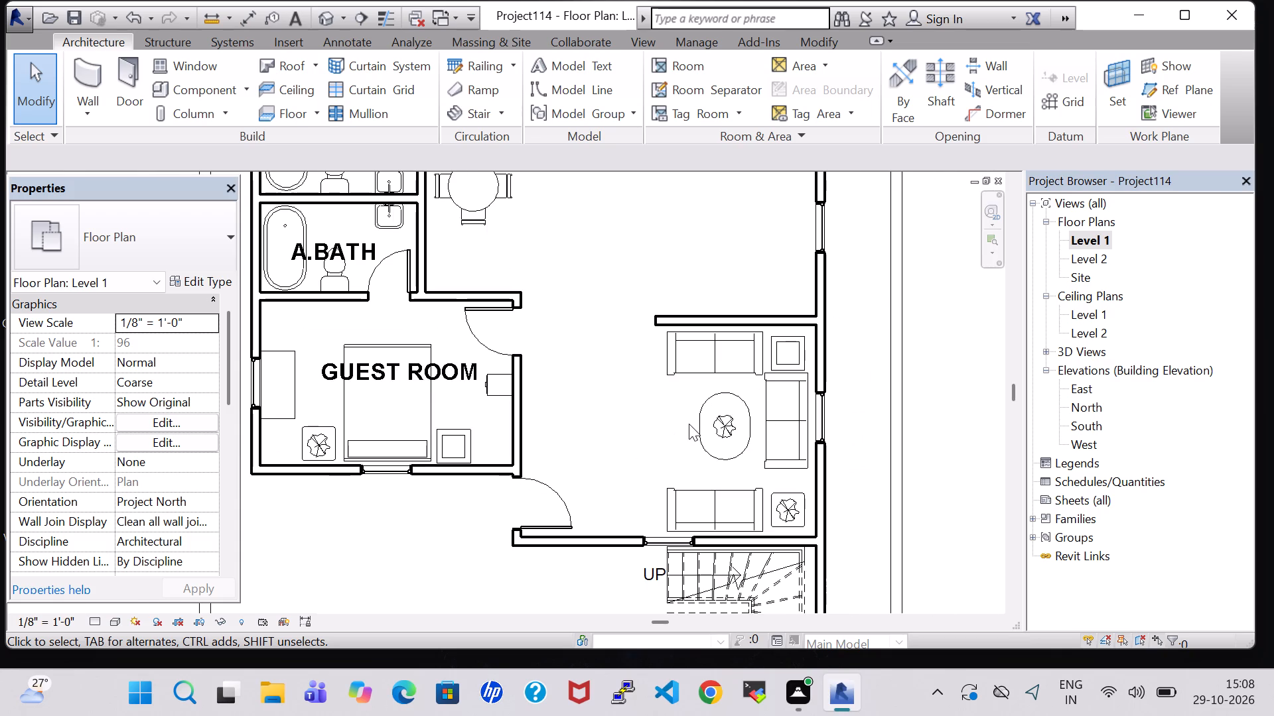
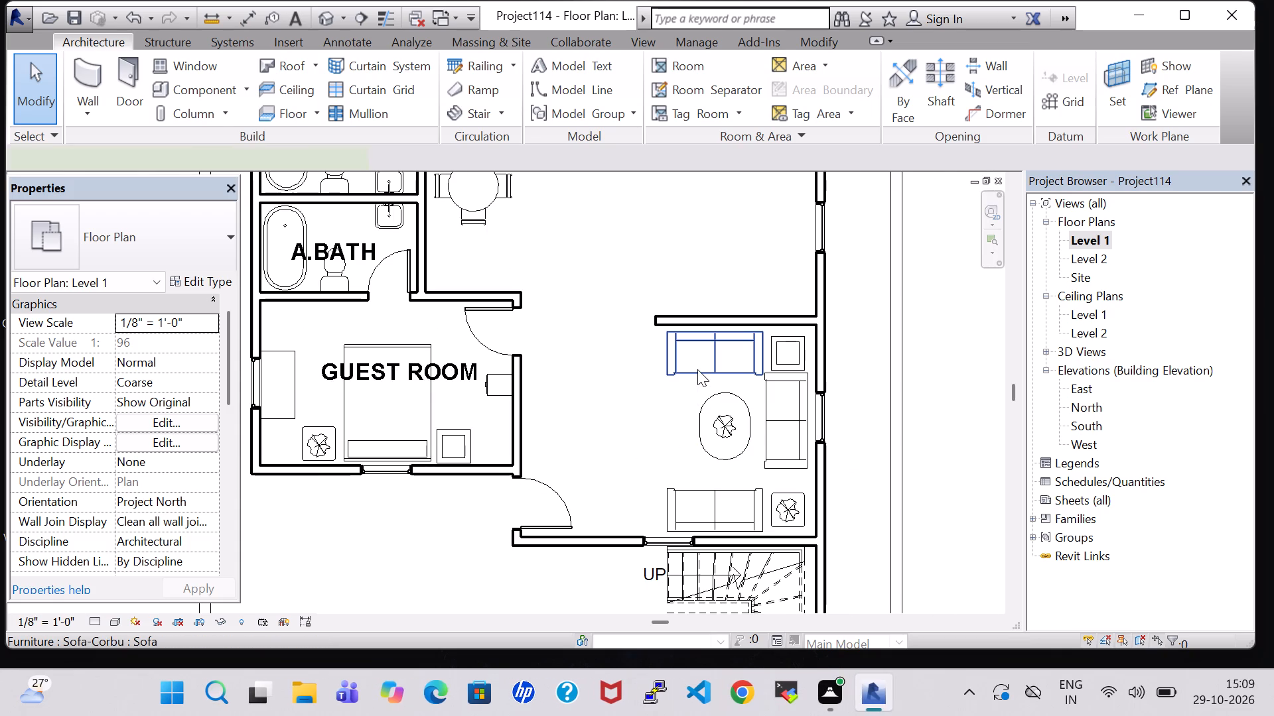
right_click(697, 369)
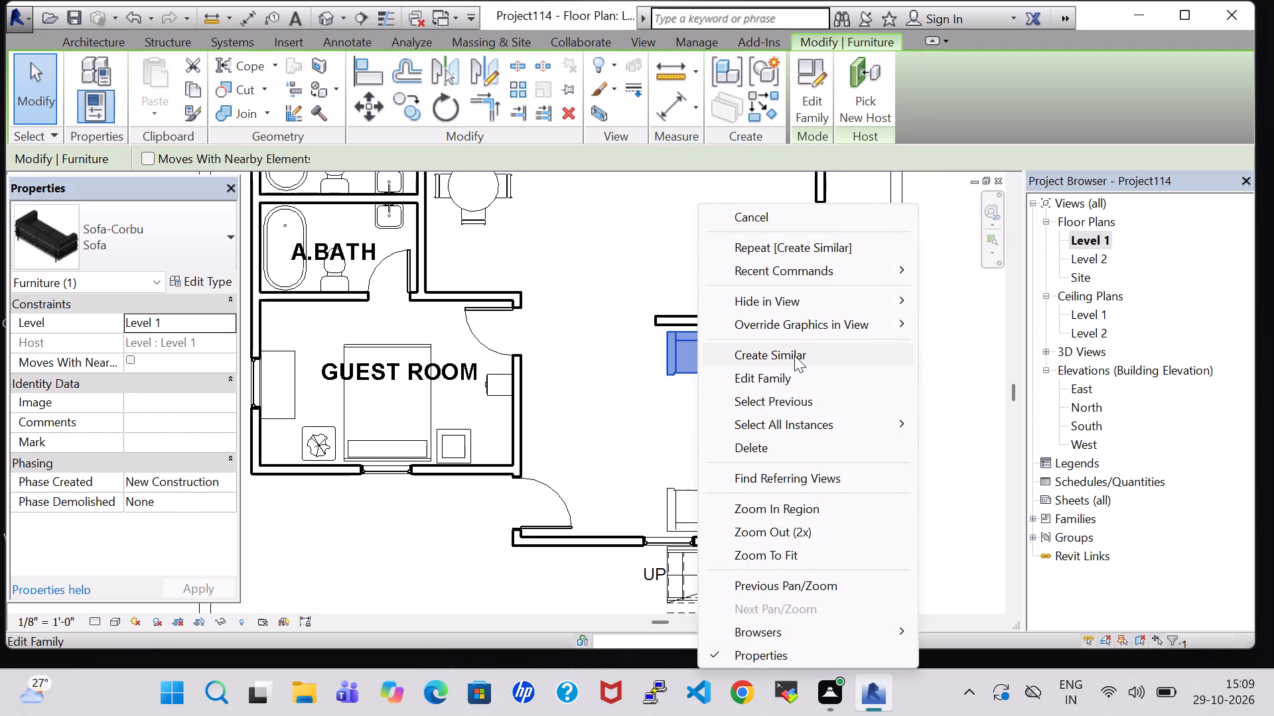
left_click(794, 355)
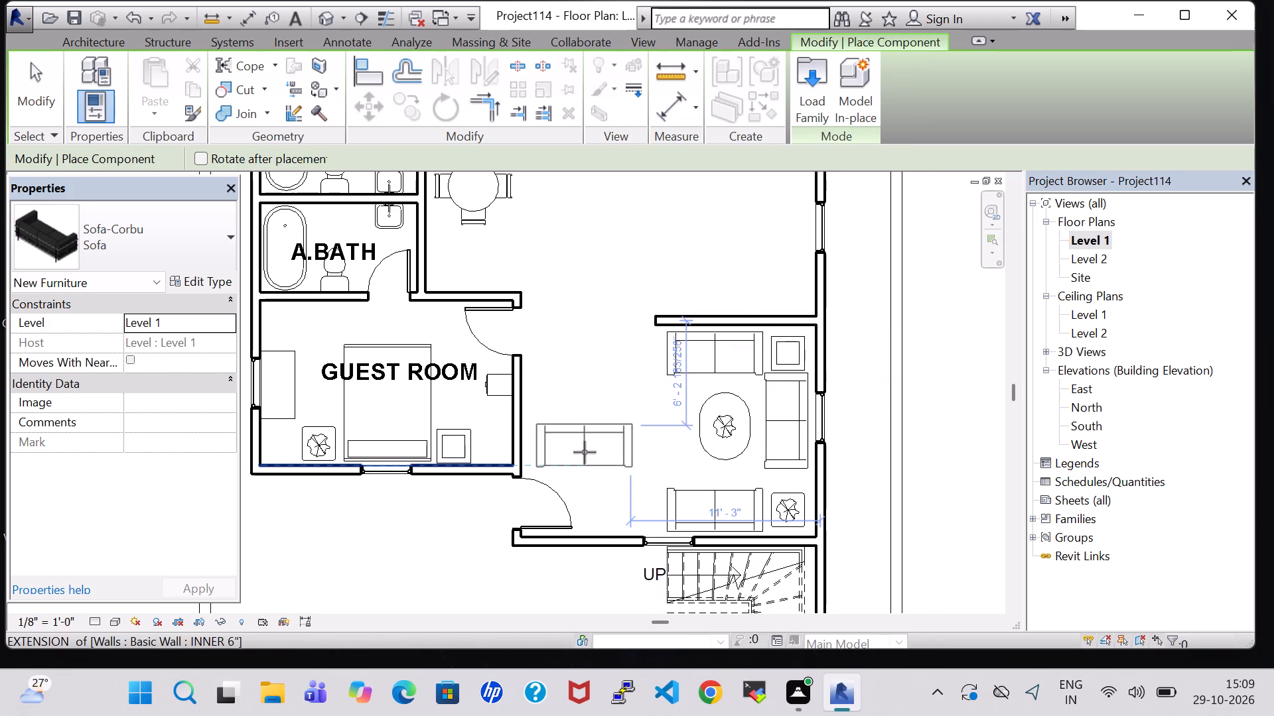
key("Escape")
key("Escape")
Delete the sofa along the living area's upper partition wall and the 24" x 24" x 24" coffee table in the corner beside it.
left_click(689, 353)
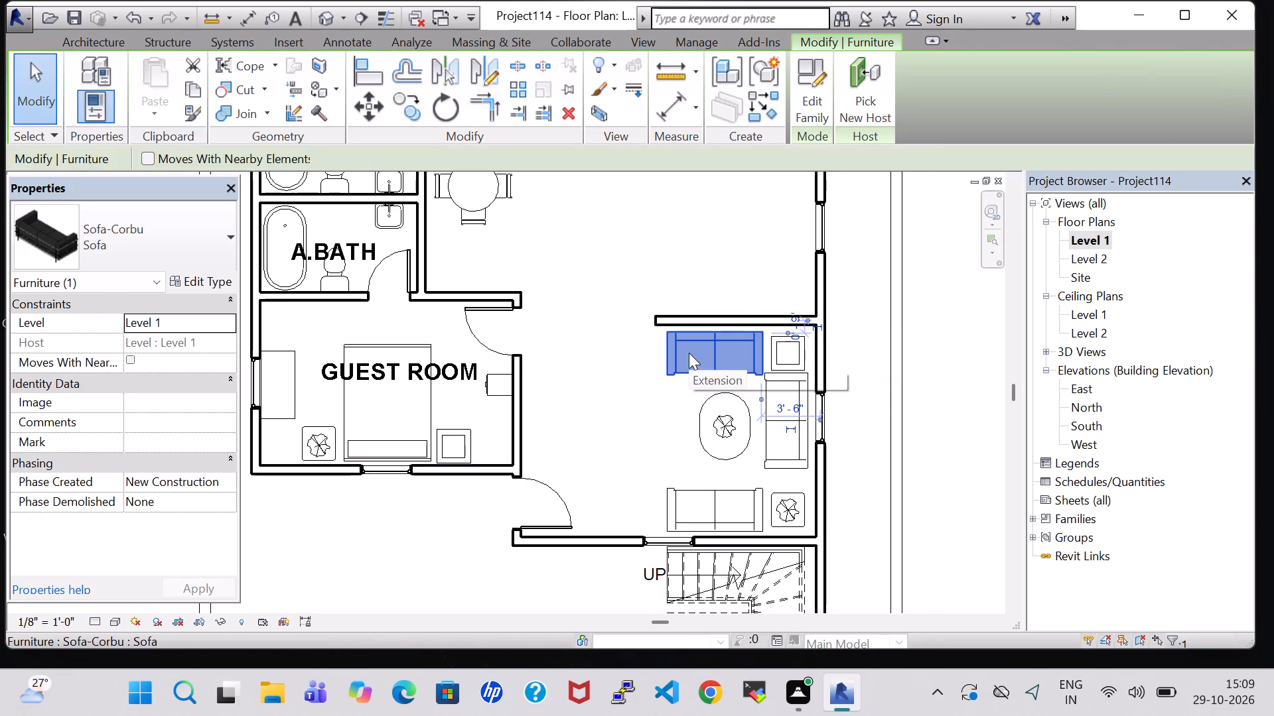
key("Delete")
left_click(770, 363)
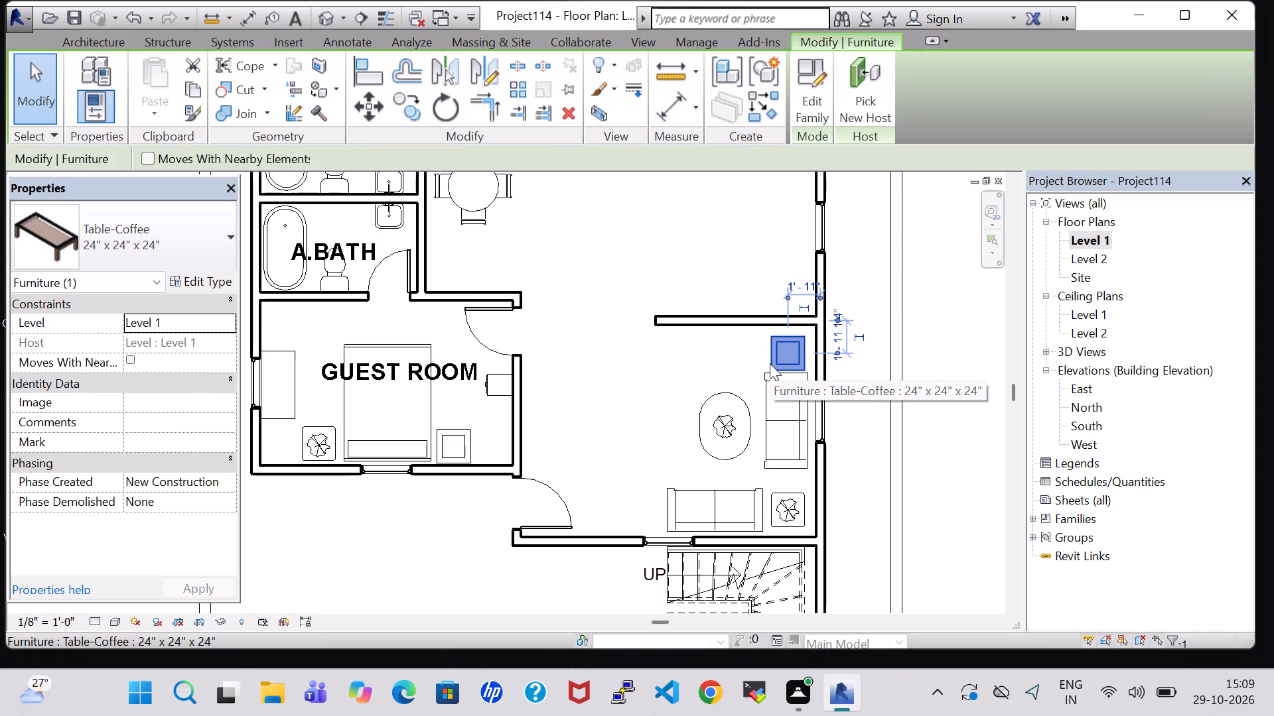
key("Delete")
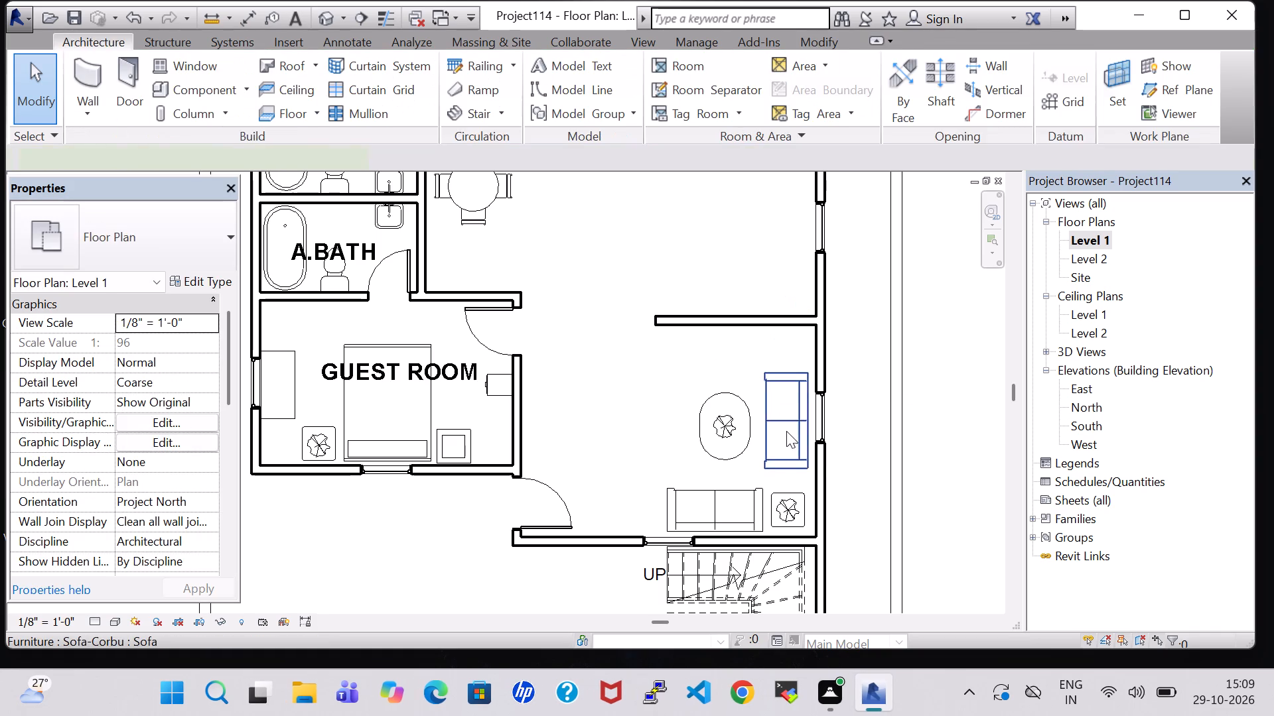
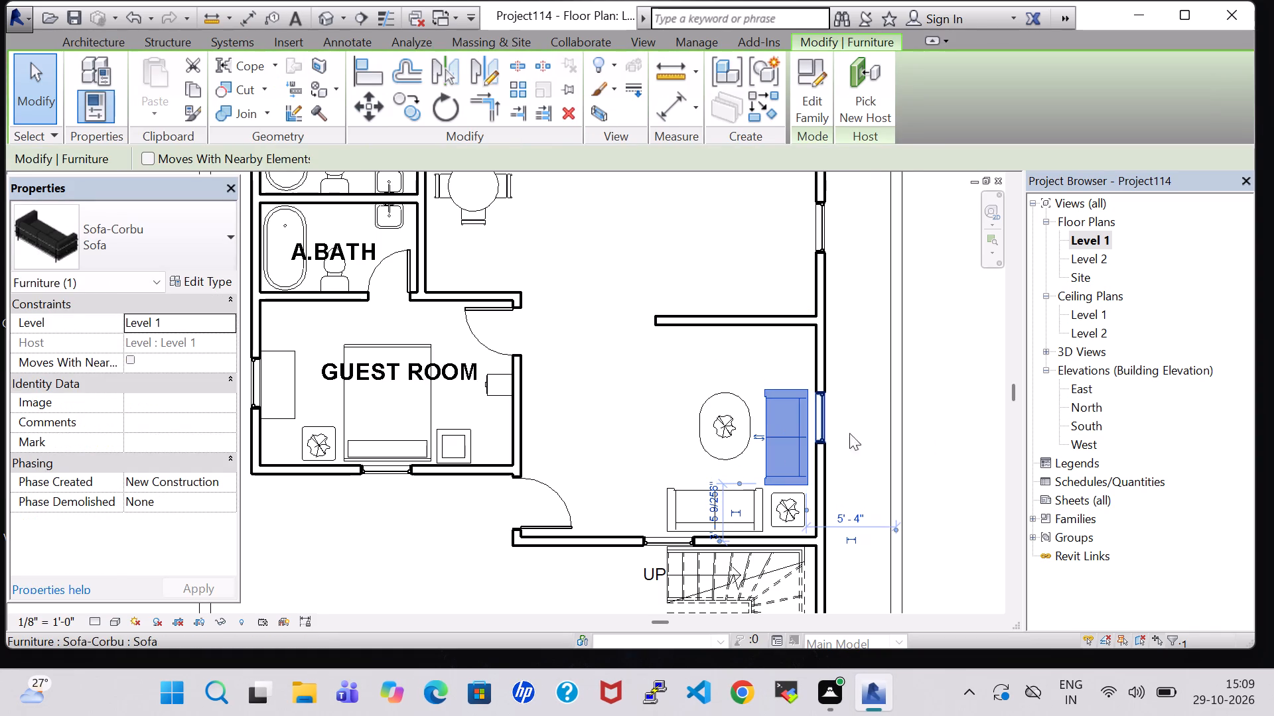
Place a 32" flat-screen TV on the living area's upper partition wall, matching the one in the bedroom.
left_click(843, 403)
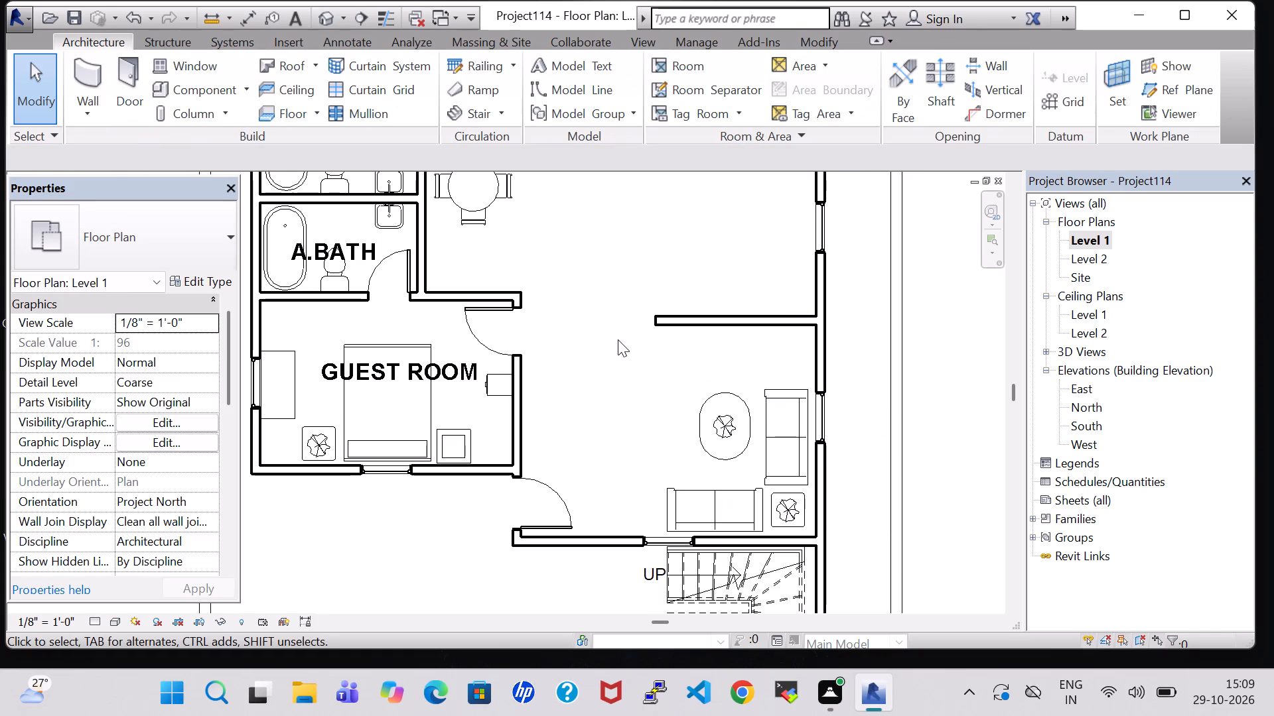
middle_click_drag(618, 341, 630, 562)
left_click(681, 306)
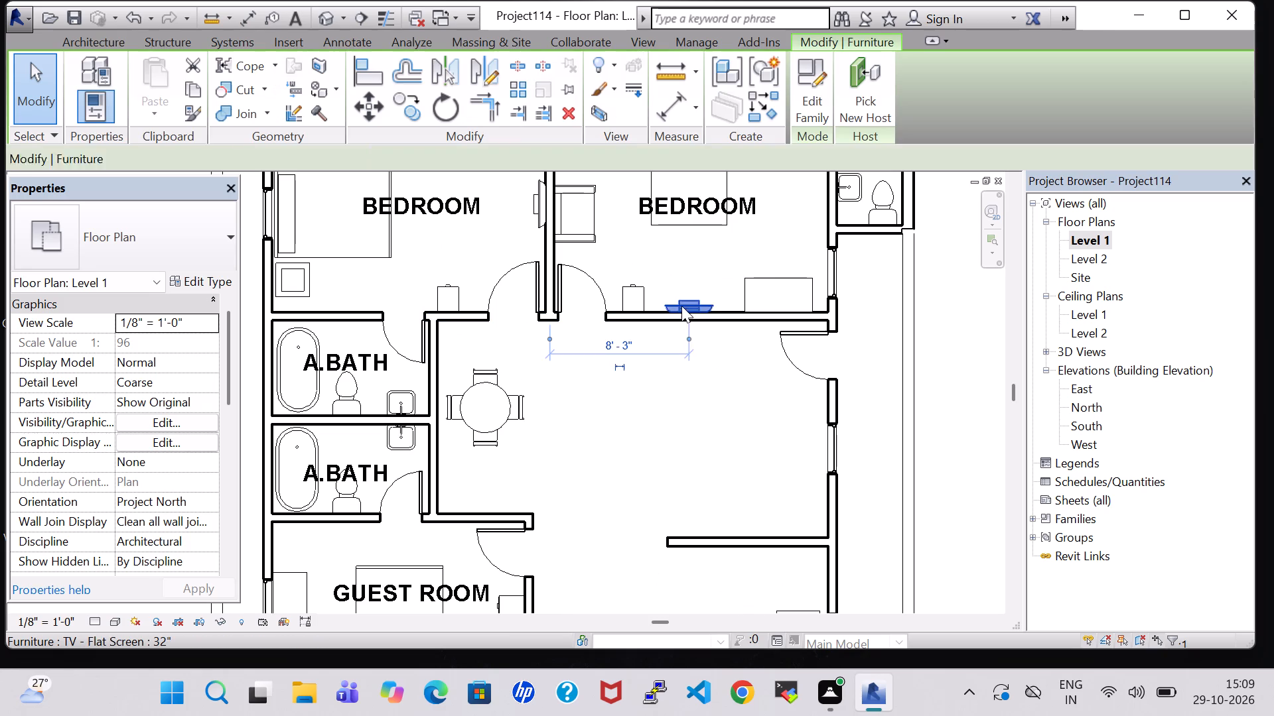
right_click(681, 306)
left_click(757, 353)
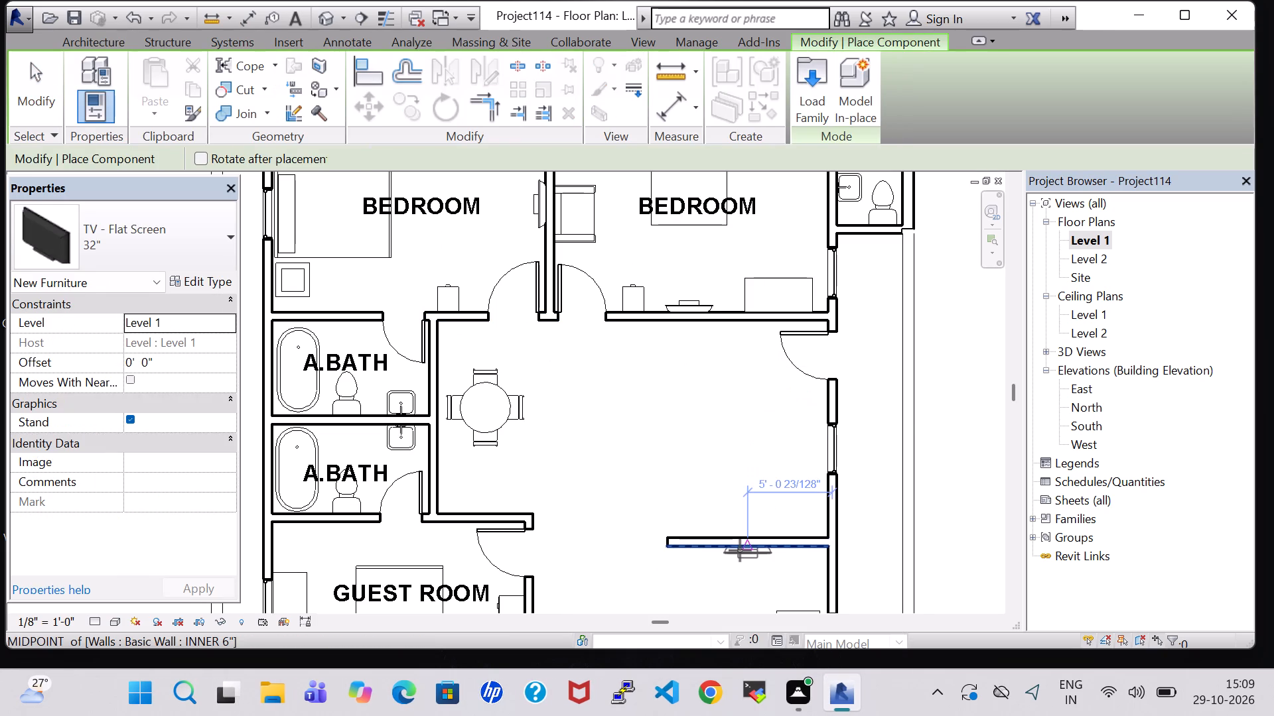
left_click(740, 550)
key("Escape")
key("Escape")
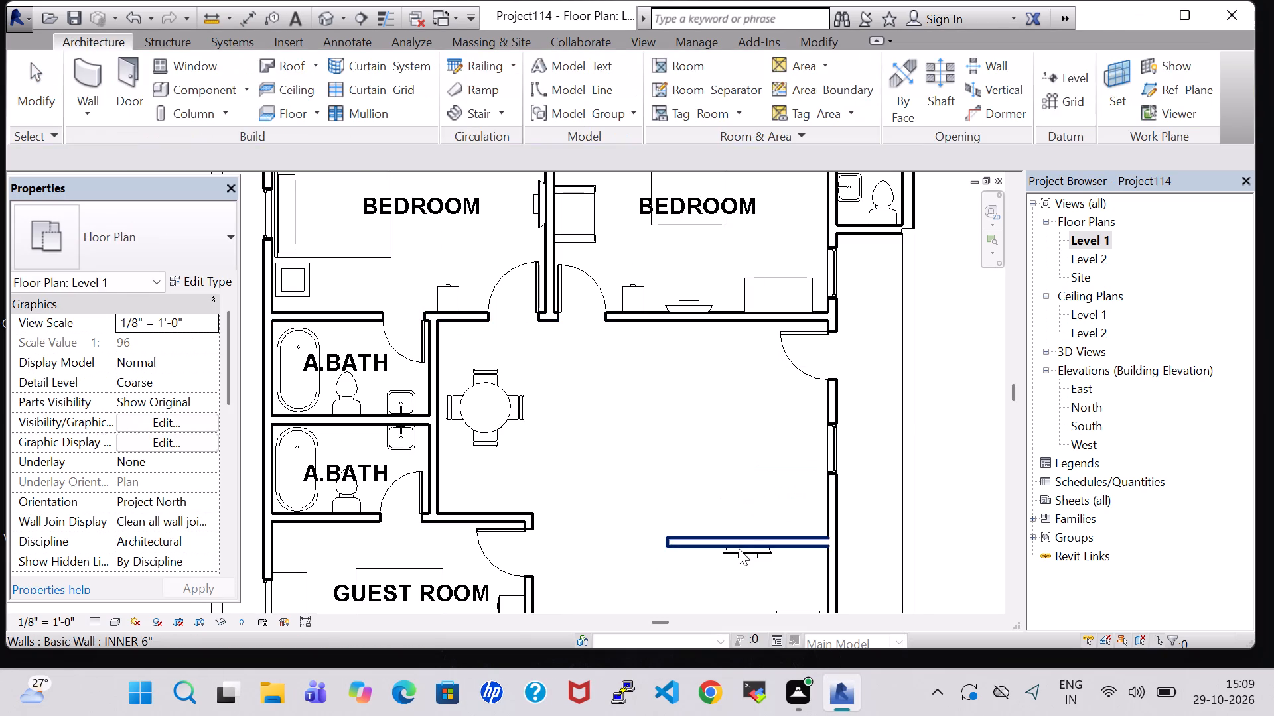
Change the living area's flat-screen TV to the 50" type.
left_click(739, 548)
left_click(718, 581)
left_click(745, 562)
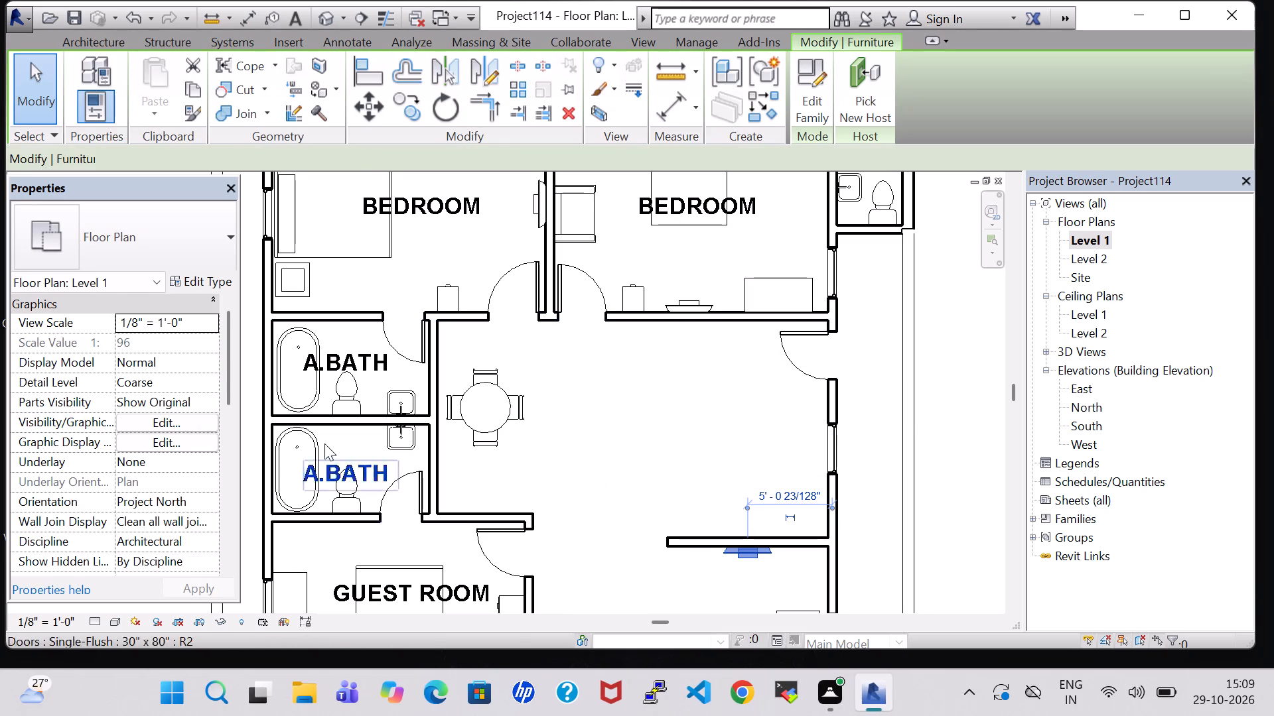
left_click(210, 285)
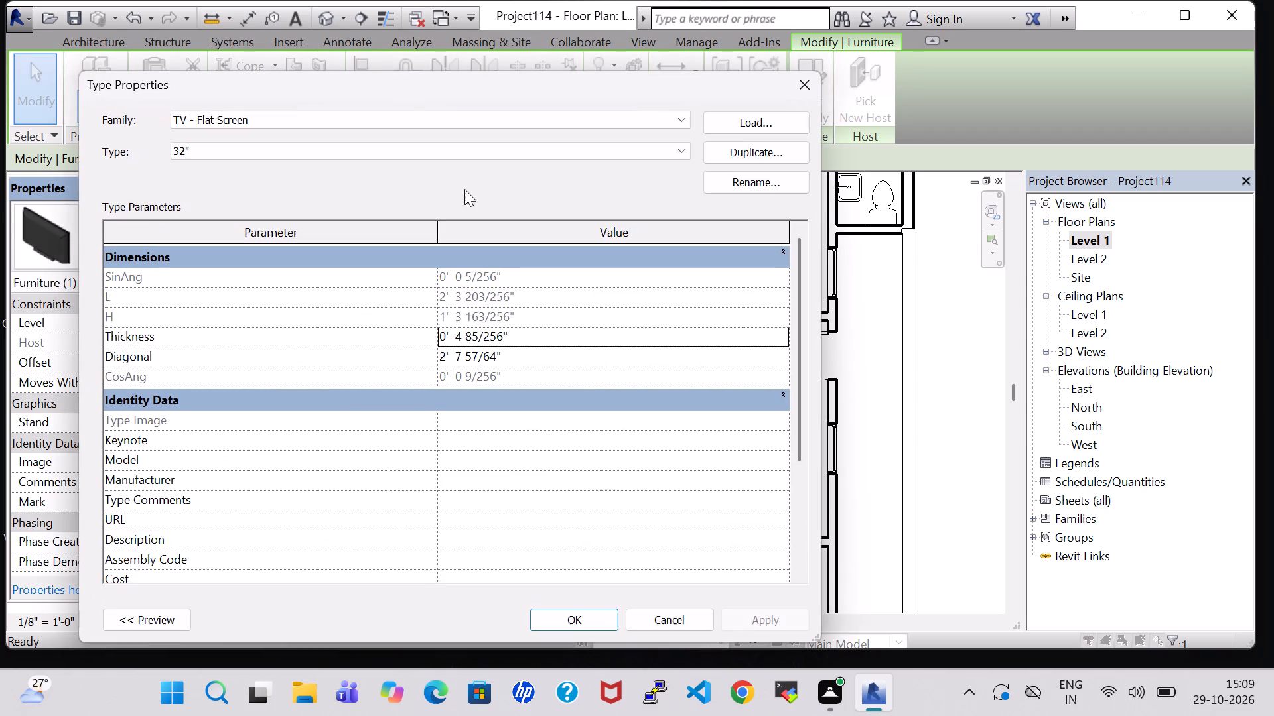
left_click(456, 149)
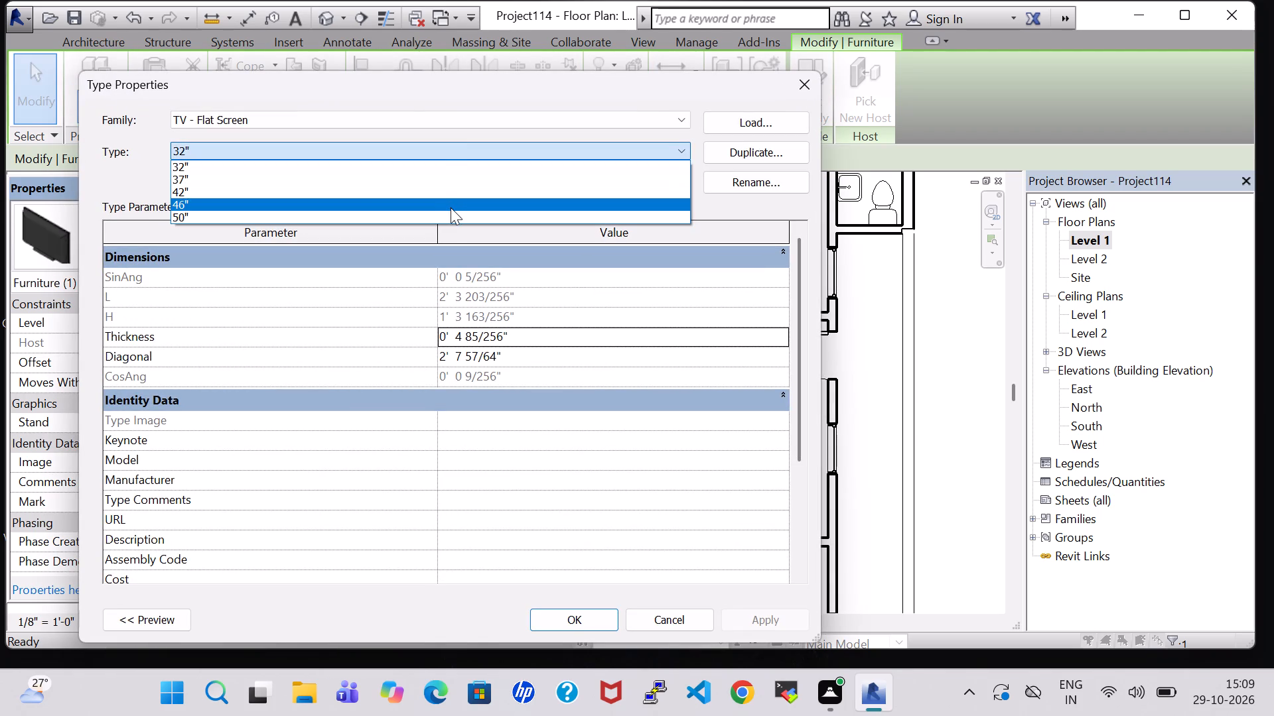
left_click(449, 216)
left_click(553, 620)
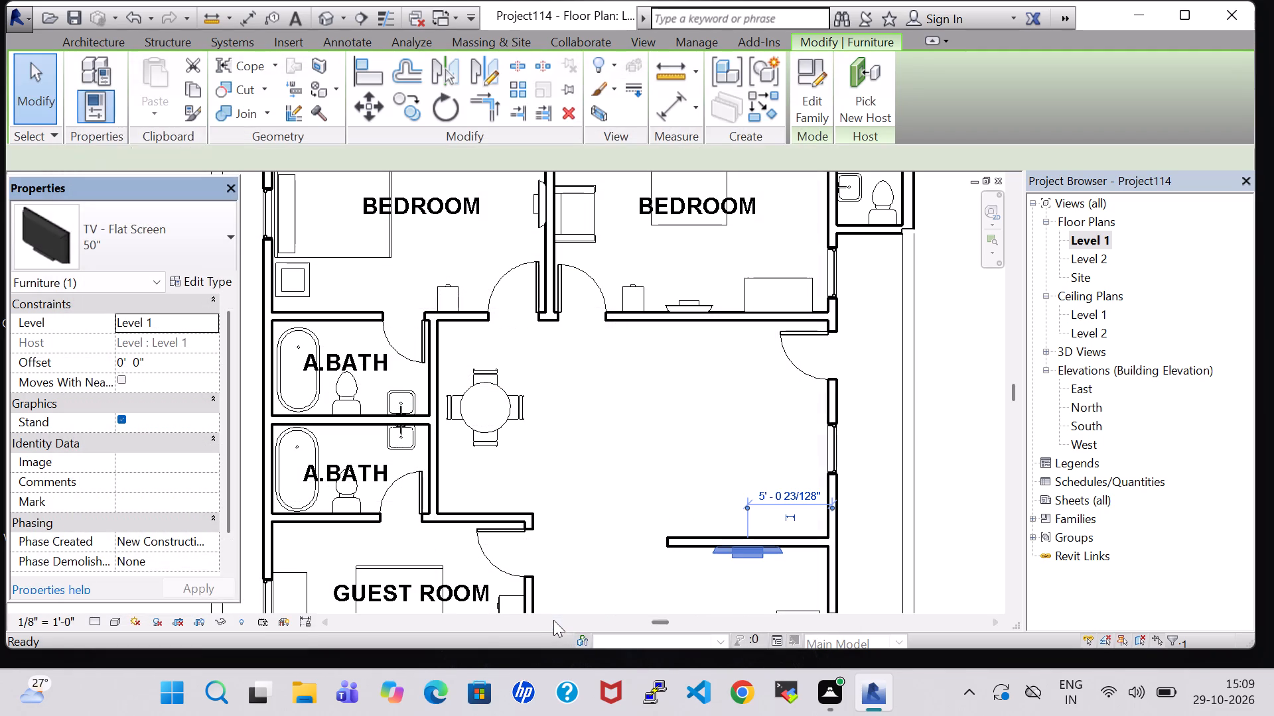
Nudge the 50" TV along the partition wall, away from the exterior window wall.
key("Left")
key("Left")
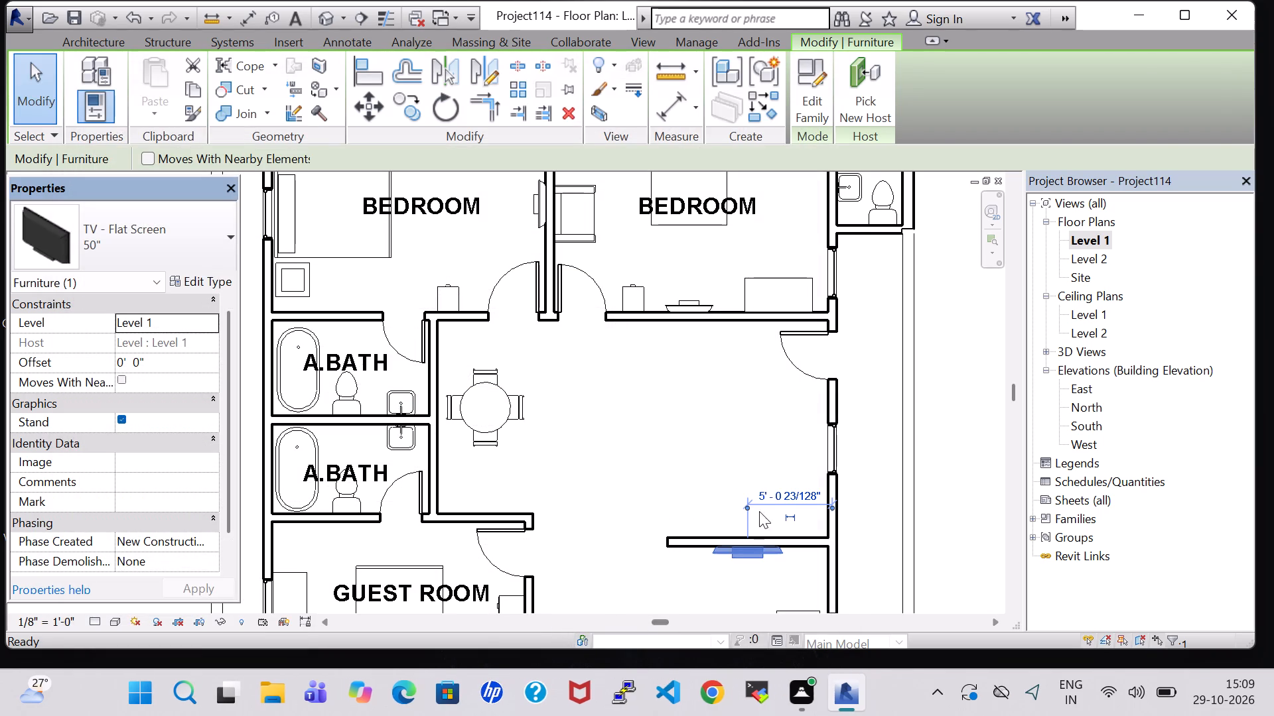
left_click(717, 453)
key("Left")
key("Left")
left_click(744, 558)
key("Left")
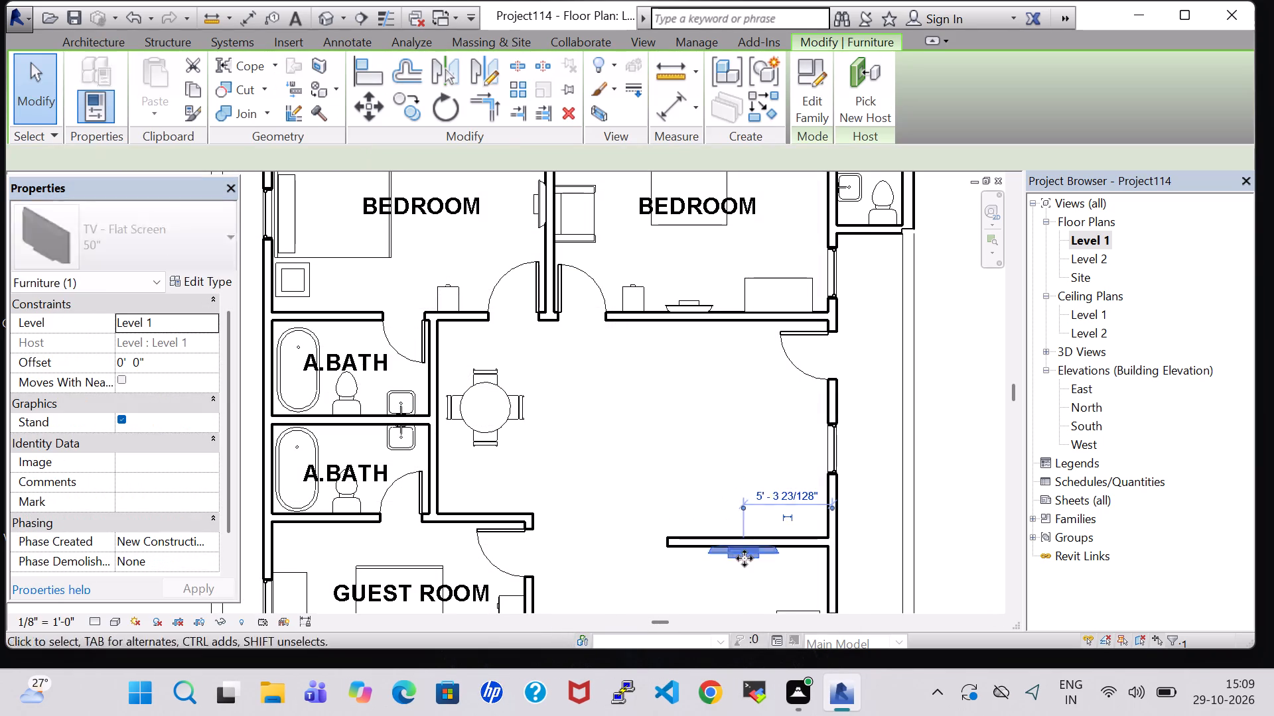
key("Left")
left_click(692, 430)
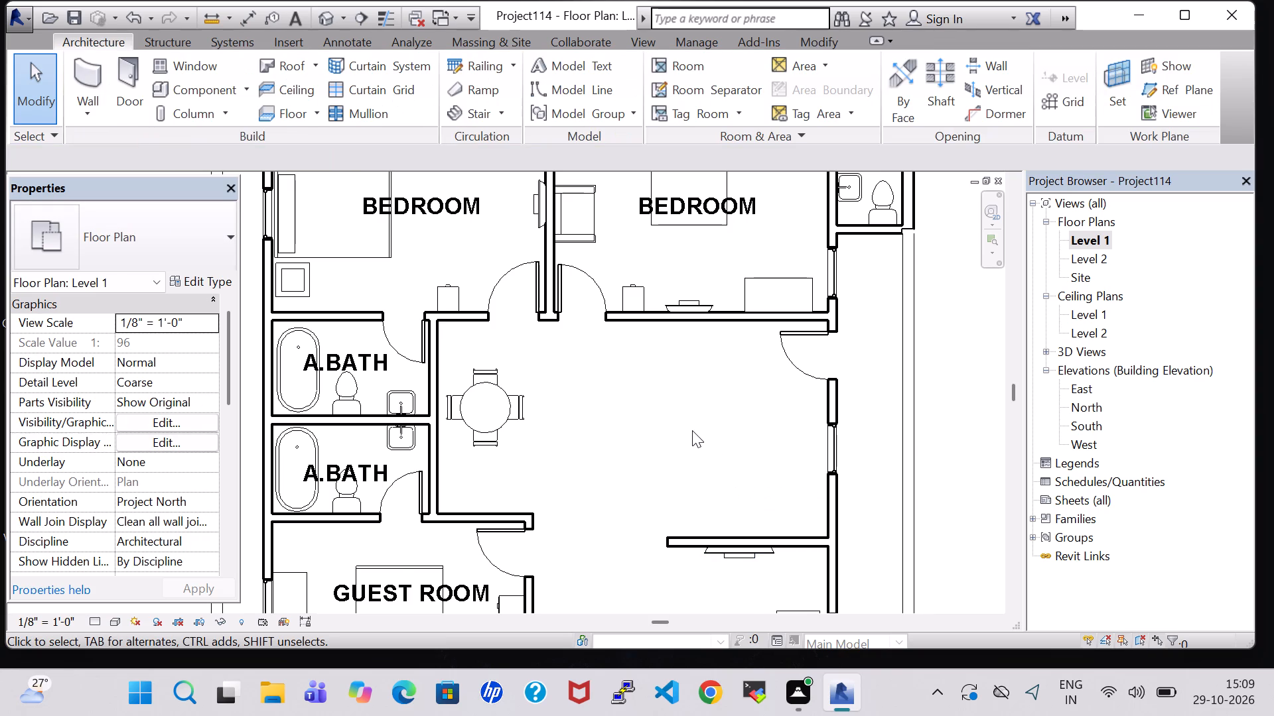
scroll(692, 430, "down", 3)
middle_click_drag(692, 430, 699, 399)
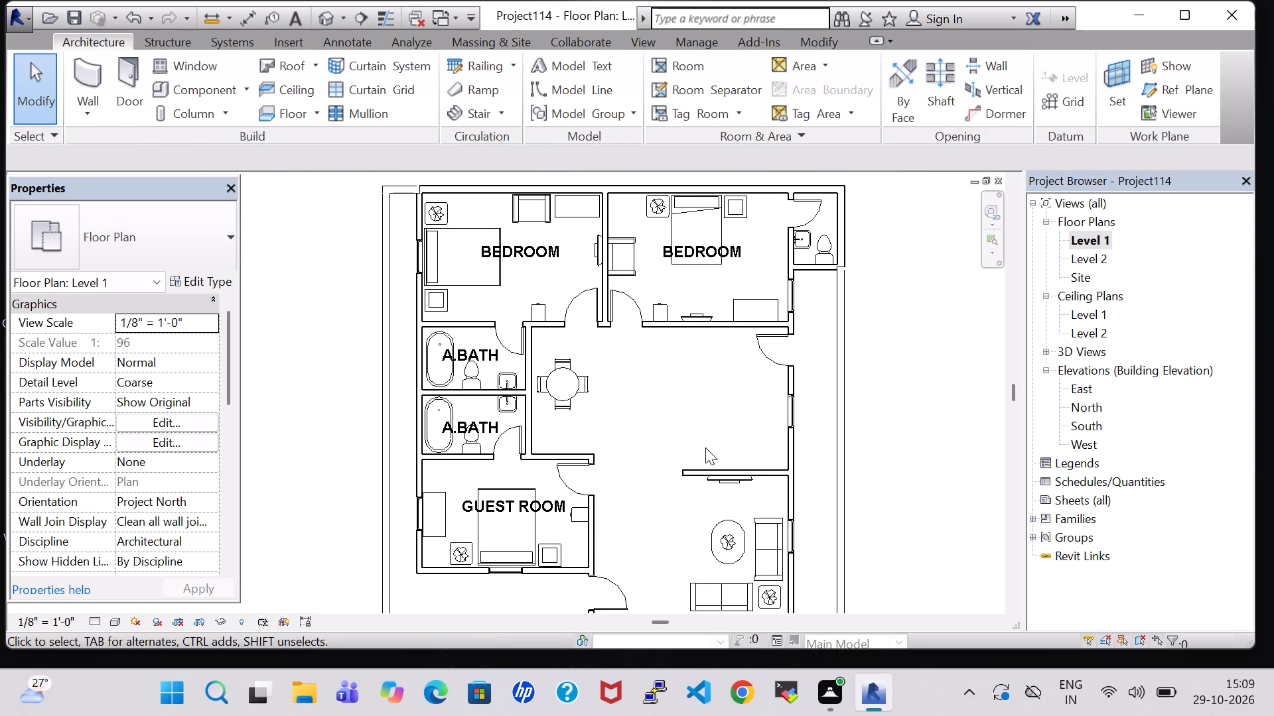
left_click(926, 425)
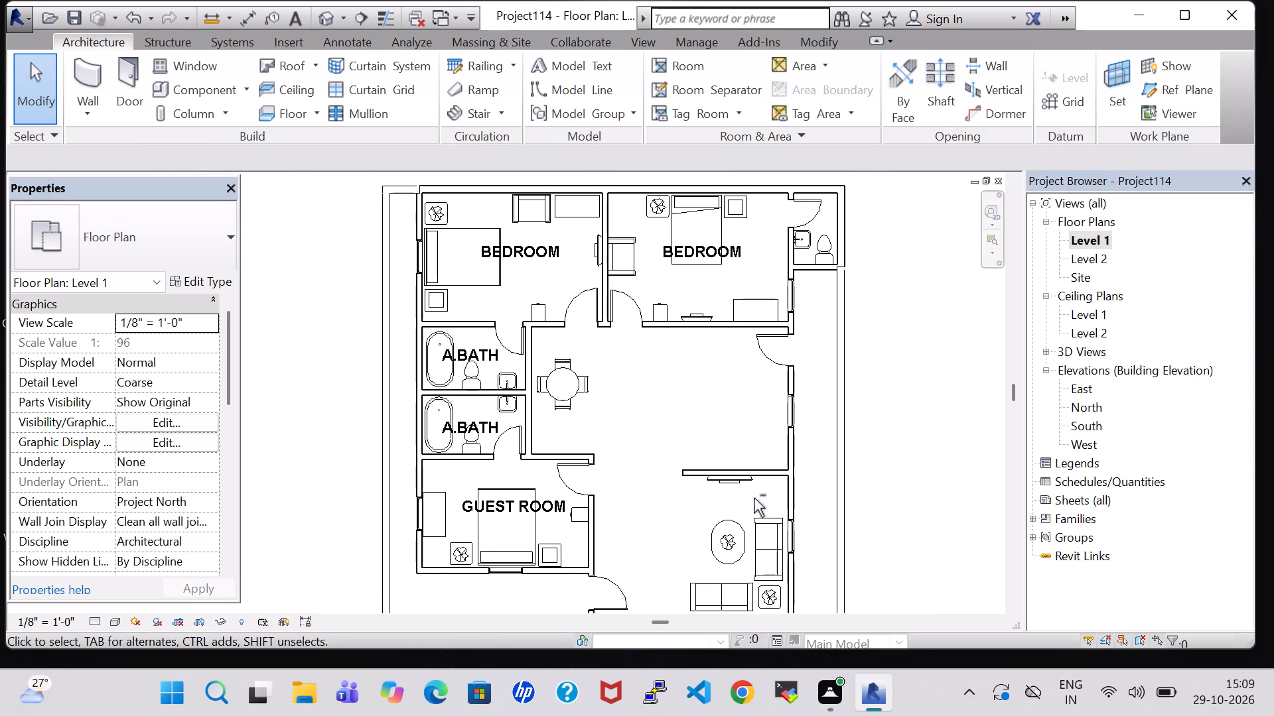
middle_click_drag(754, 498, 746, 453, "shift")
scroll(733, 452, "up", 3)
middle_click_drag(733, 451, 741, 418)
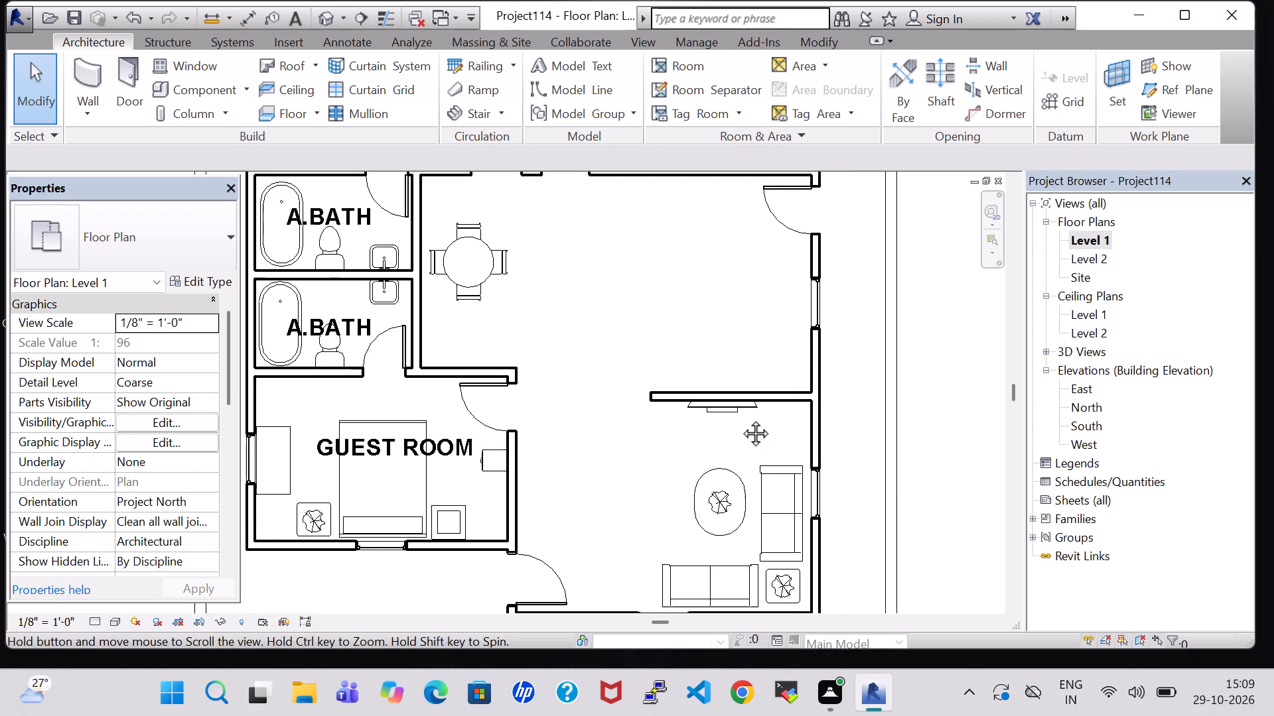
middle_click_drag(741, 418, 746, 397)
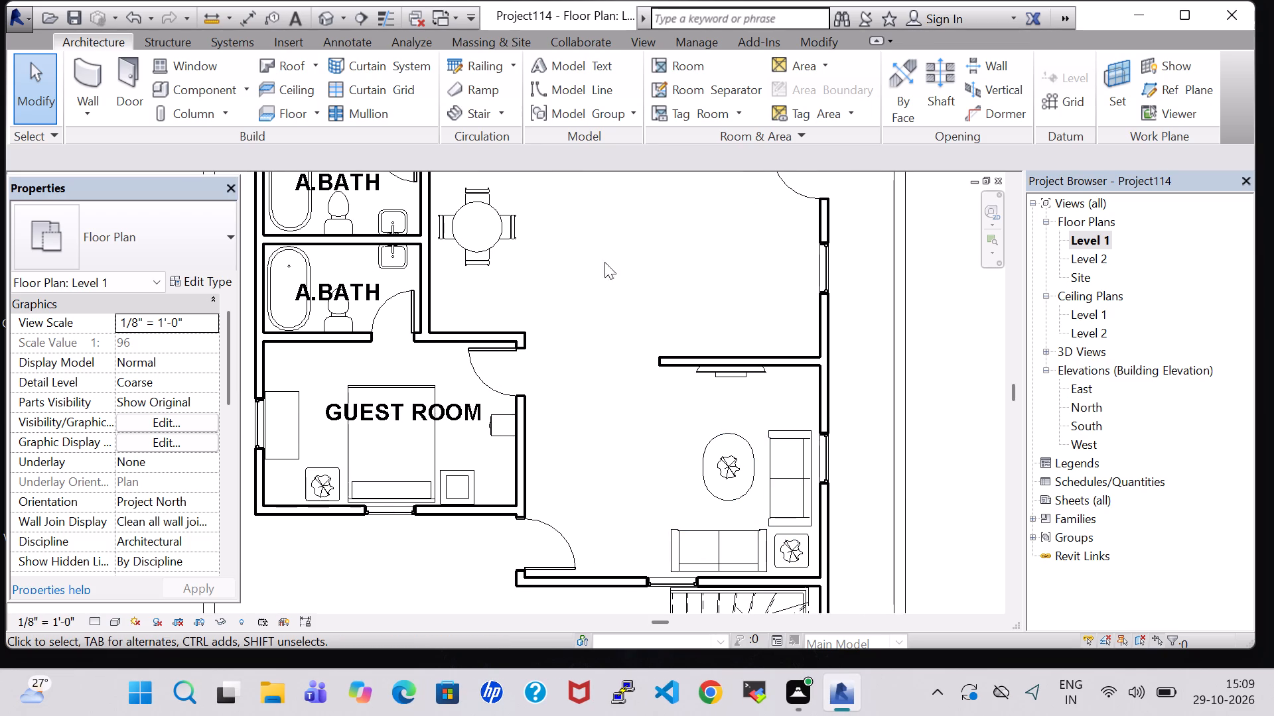
In the 3D view, set the Sofa-Corbu sofa type's cushion material to Oak Flooring.
left_click(329, 11)
scroll(741, 501, "down", 2)
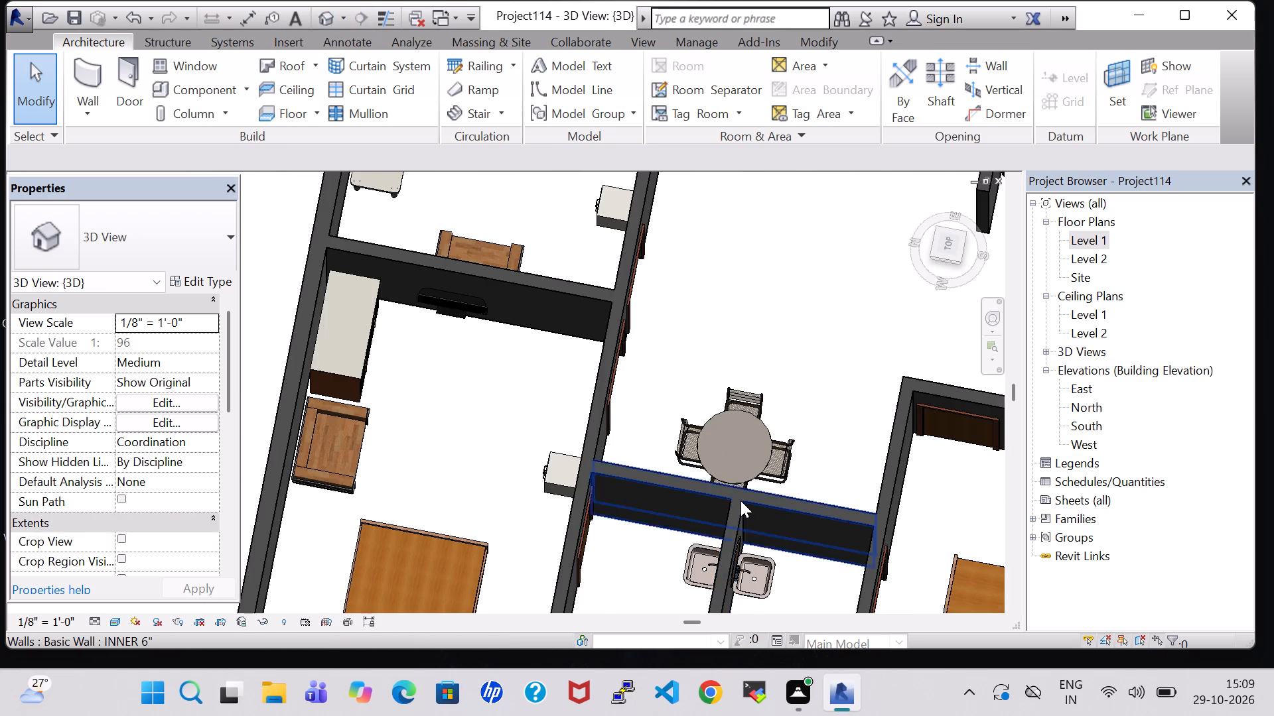
scroll(741, 501, "down", 5)
middle_click_drag(741, 501, 755, 419)
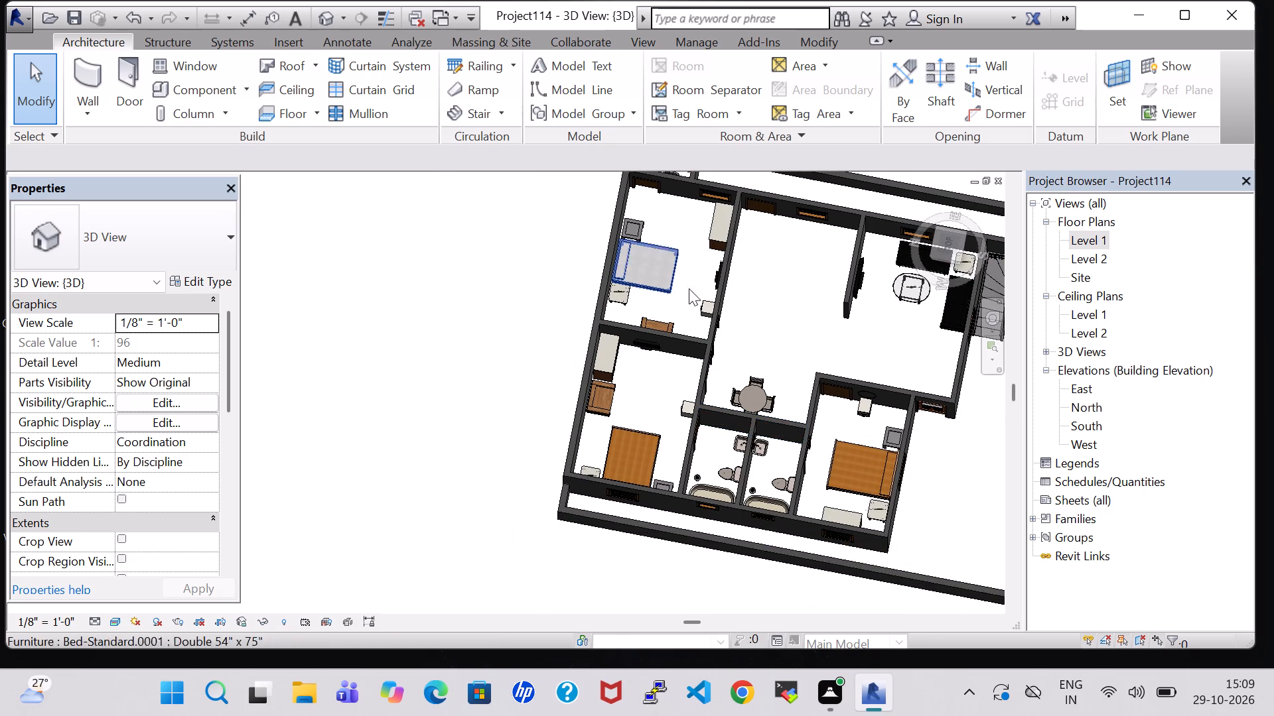
middle_click_drag(752, 302, 632, 369)
left_click(800, 318)
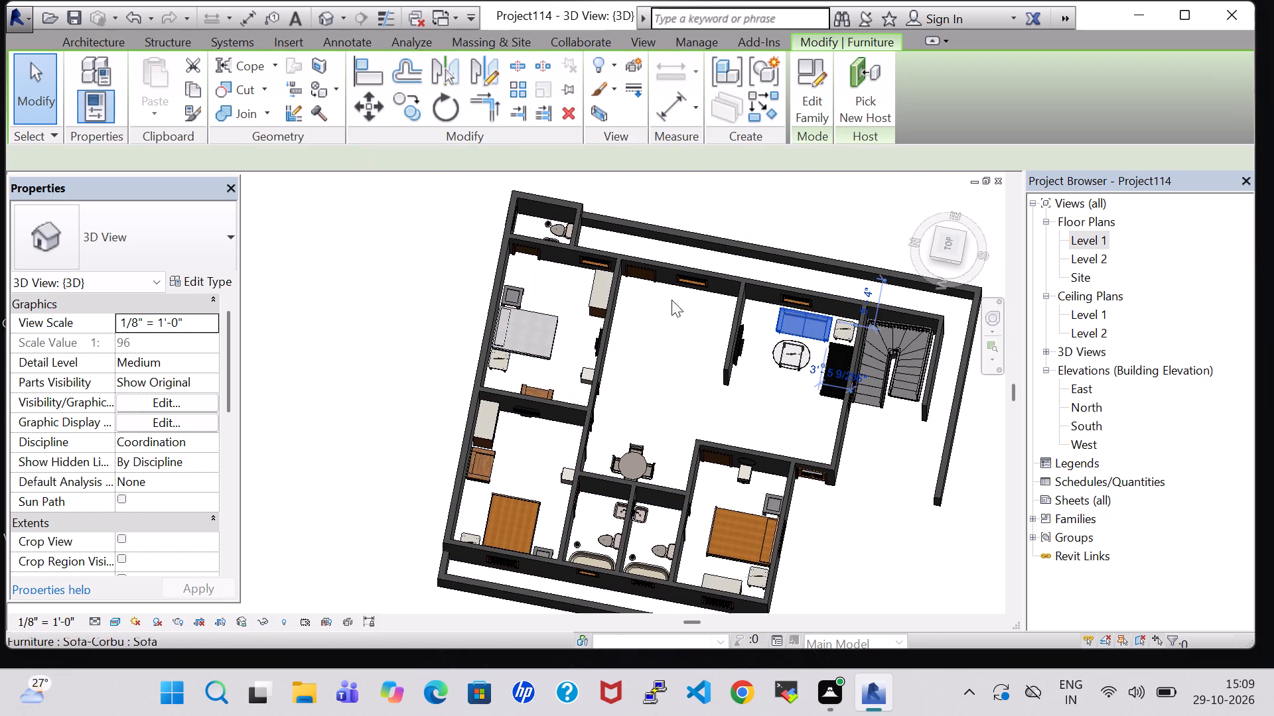
left_click(210, 283)
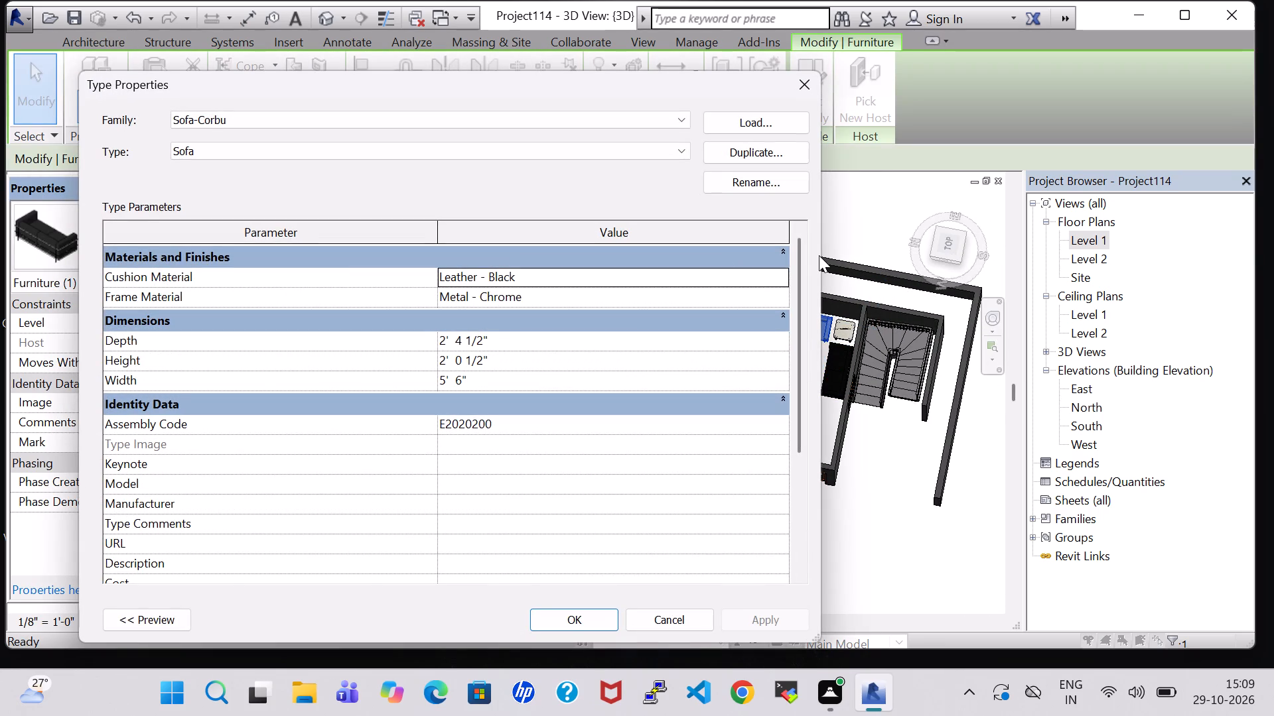
left_click(784, 270)
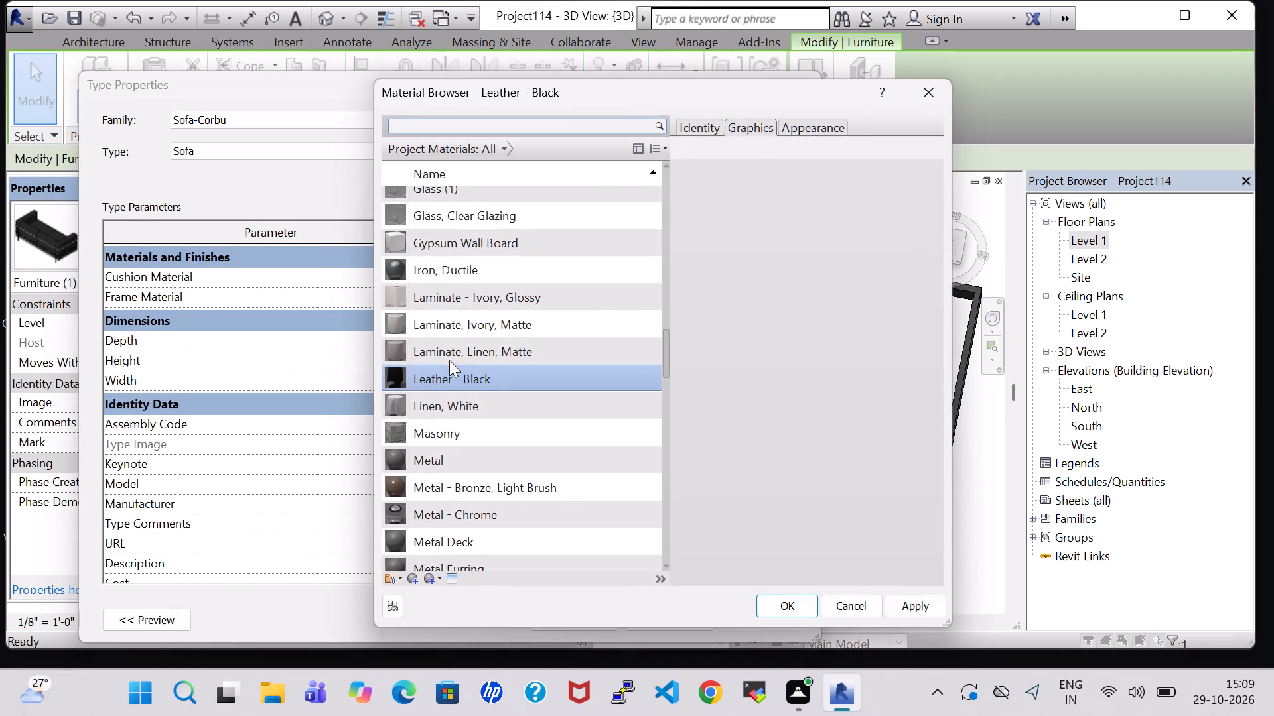
scroll(462, 402, "down", 8)
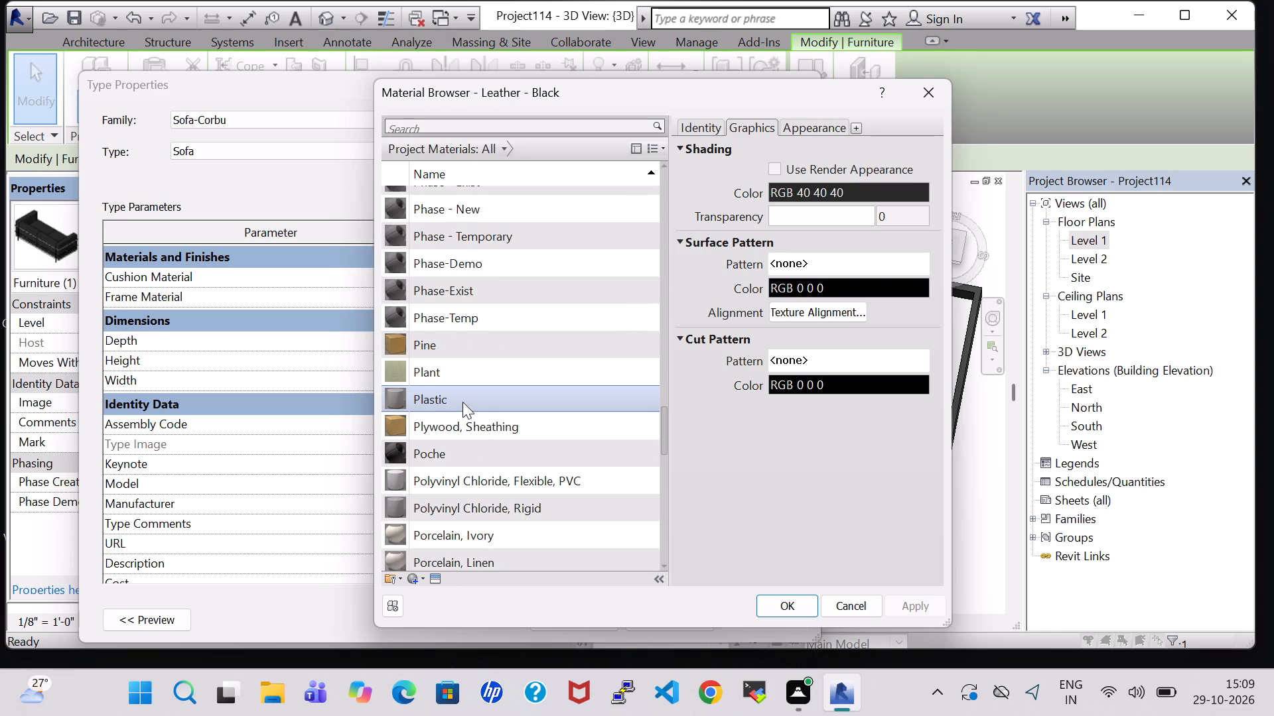
scroll(471, 387, "down", 1)
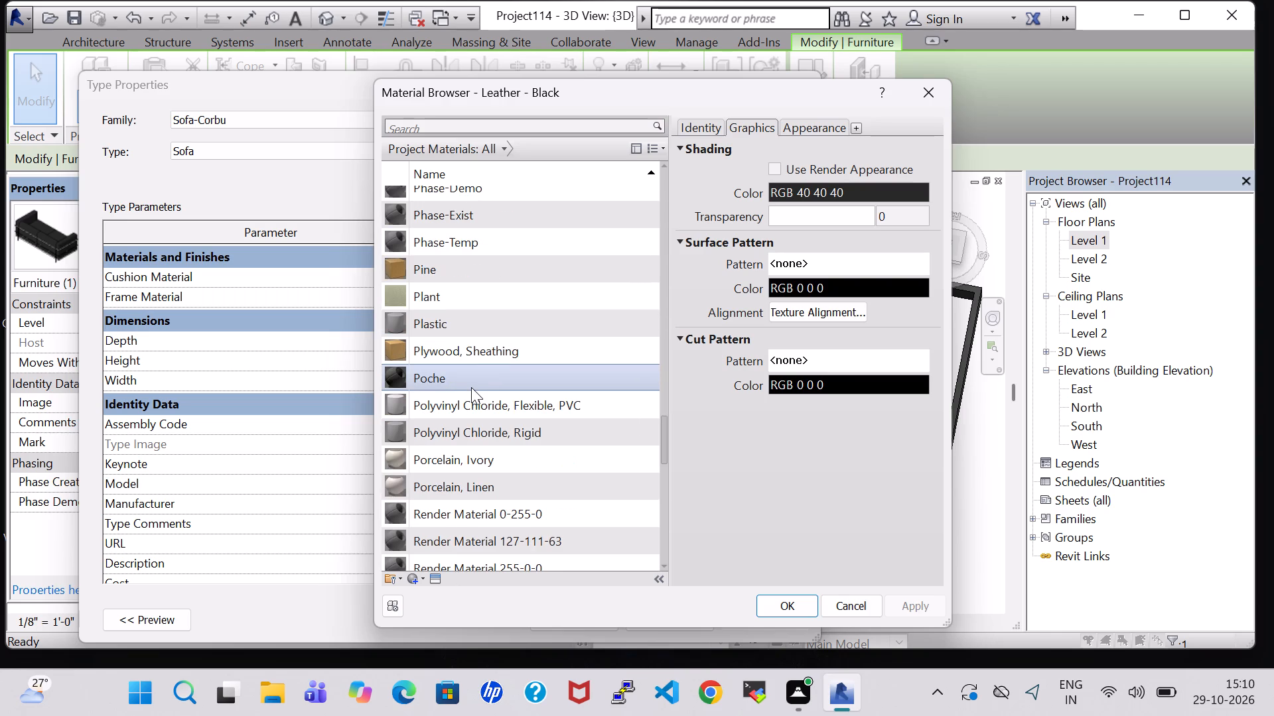
scroll(471, 387, "up", 3)
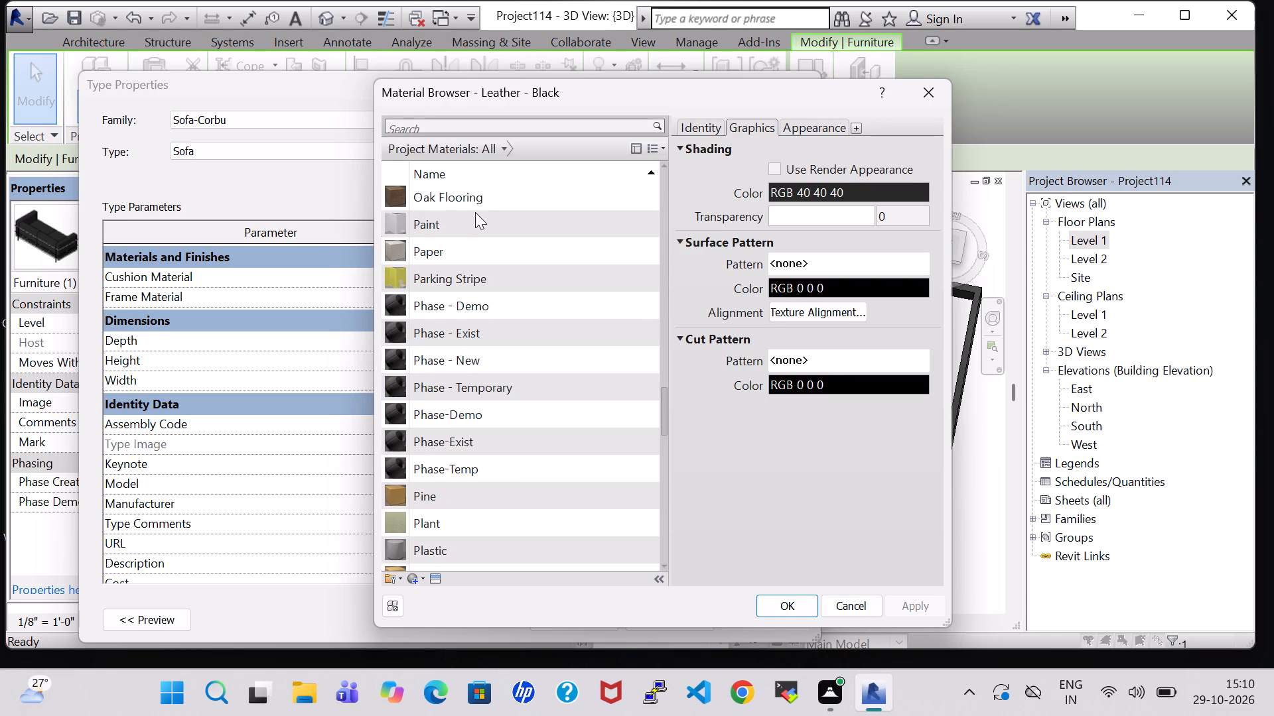
left_click(476, 188)
left_click(807, 607)
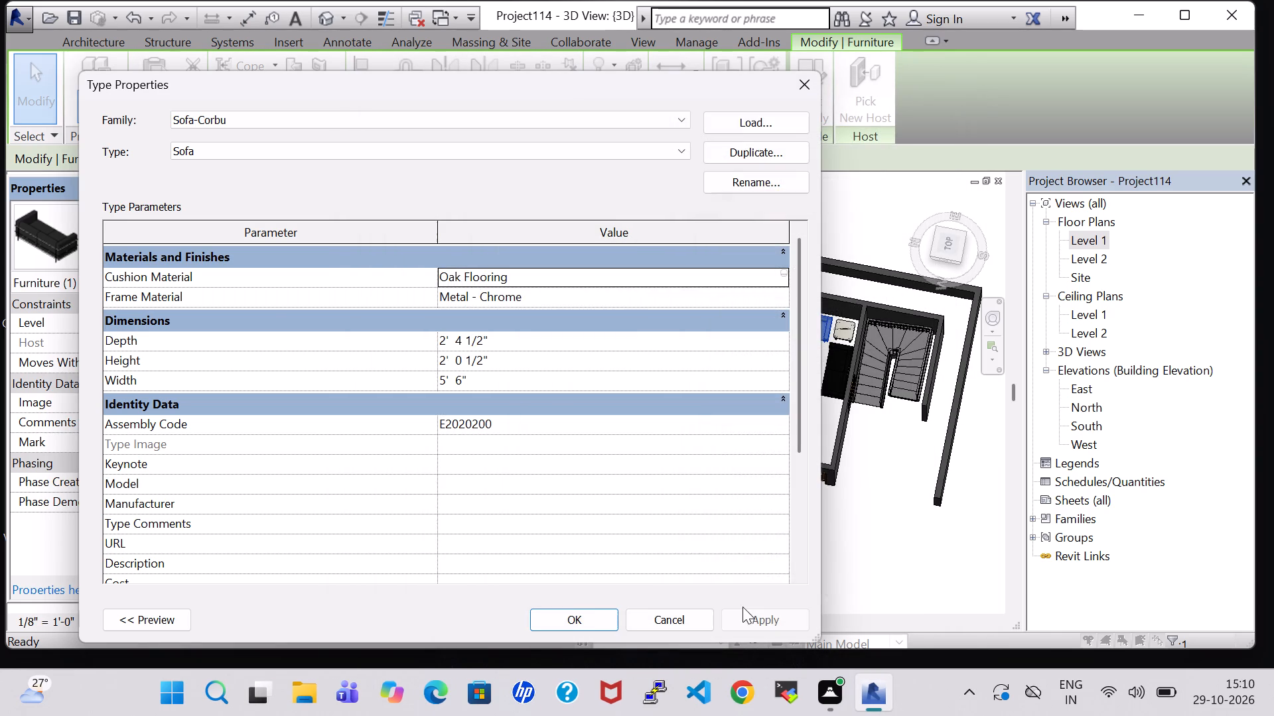
left_click(583, 613)
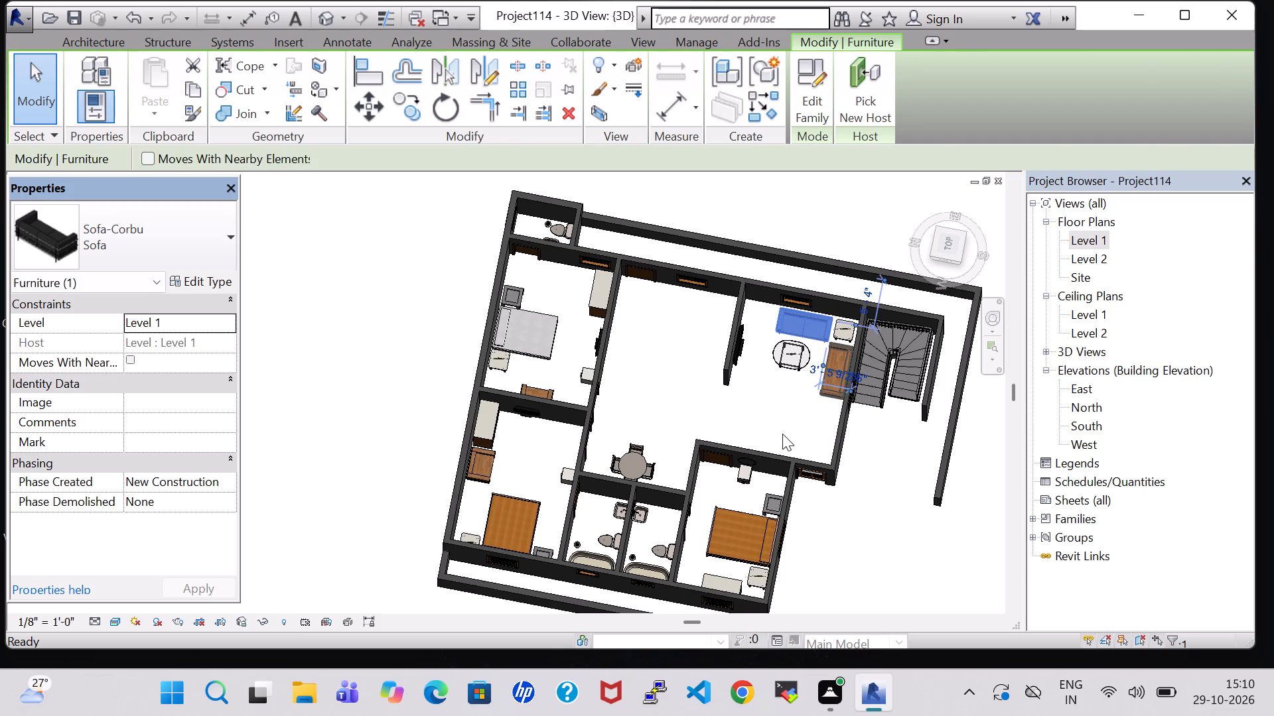
left_click(782, 434)
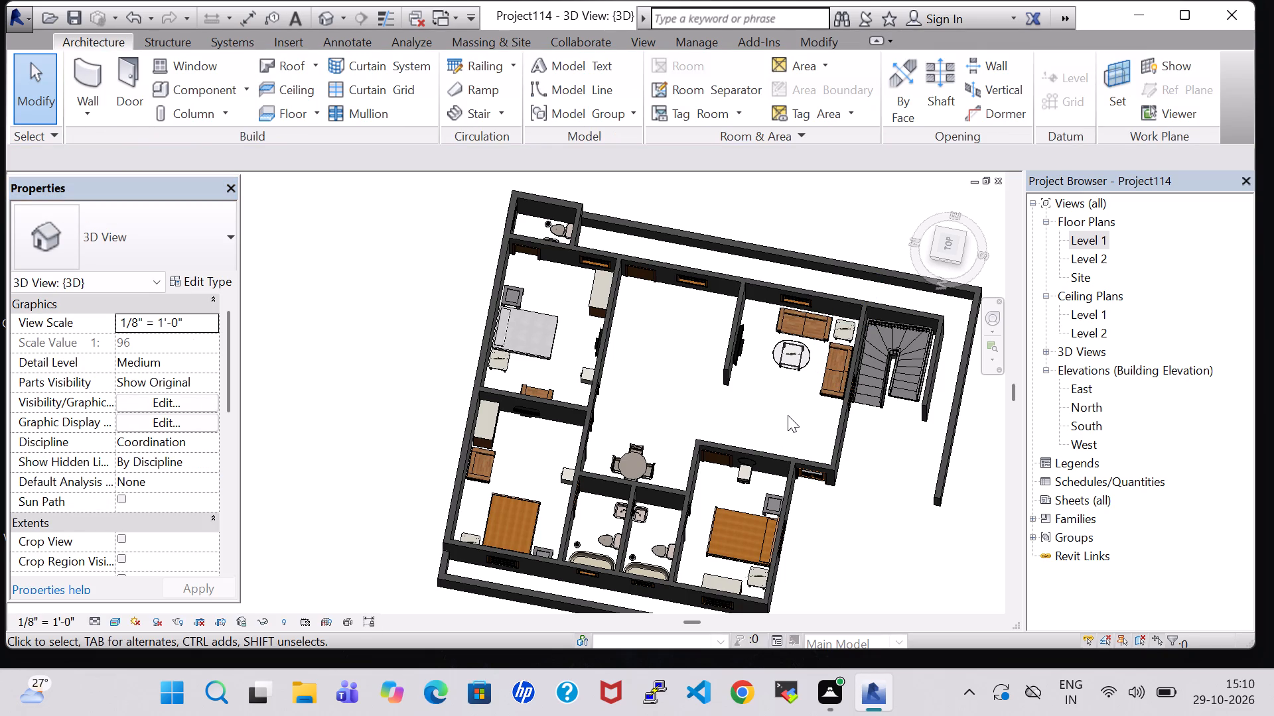
Return to the Level 1 floor plan at the living area's seating group.
middle_click_drag(788, 415, 785, 447, "shift")
middle_click(784, 449, "shift")
middle_click_drag(784, 449, 775, 394, "shift")
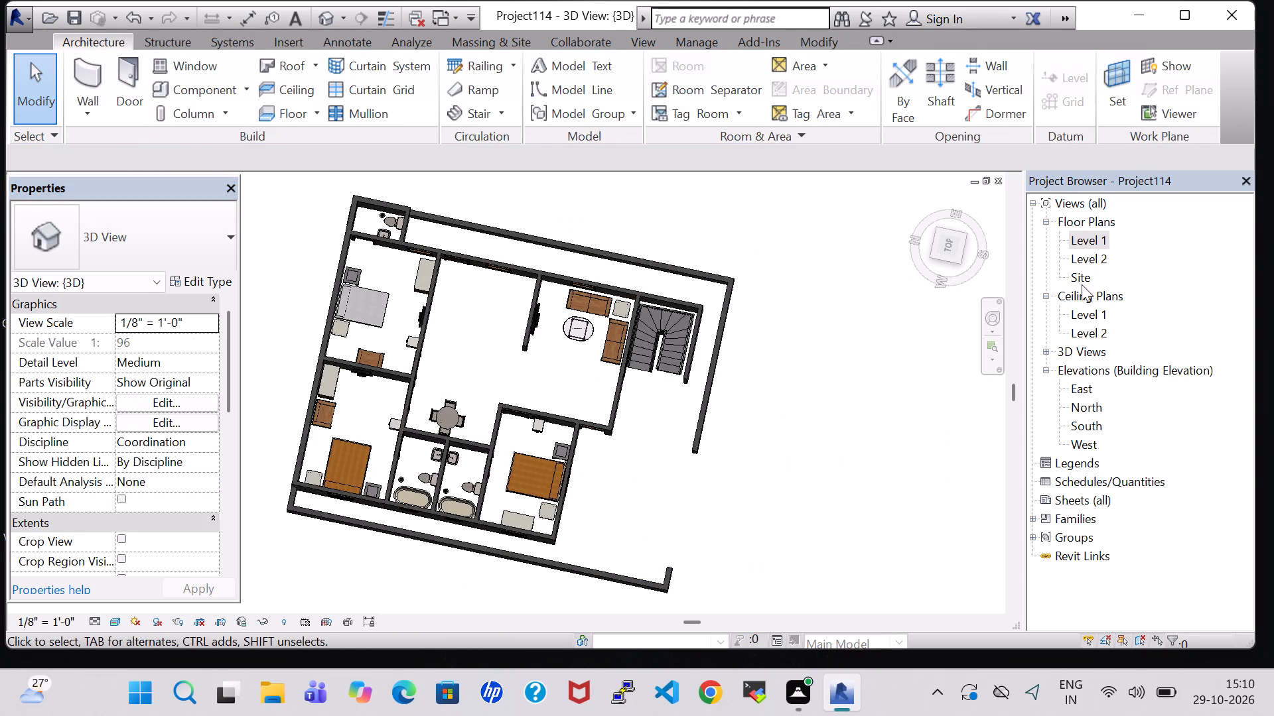
double_click(1096, 243)
scroll(692, 477, "down", 3)
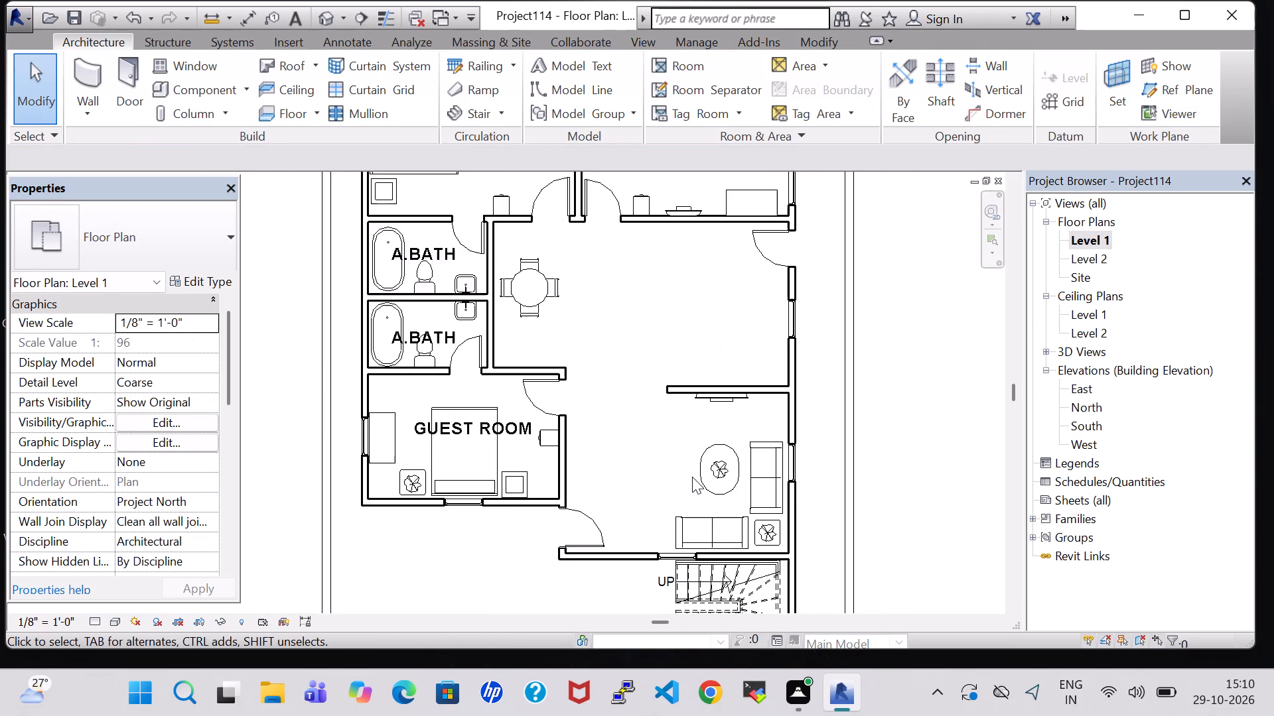
middle_click_drag(842, 518, 842, 510)
scroll(760, 509, "up", 4)
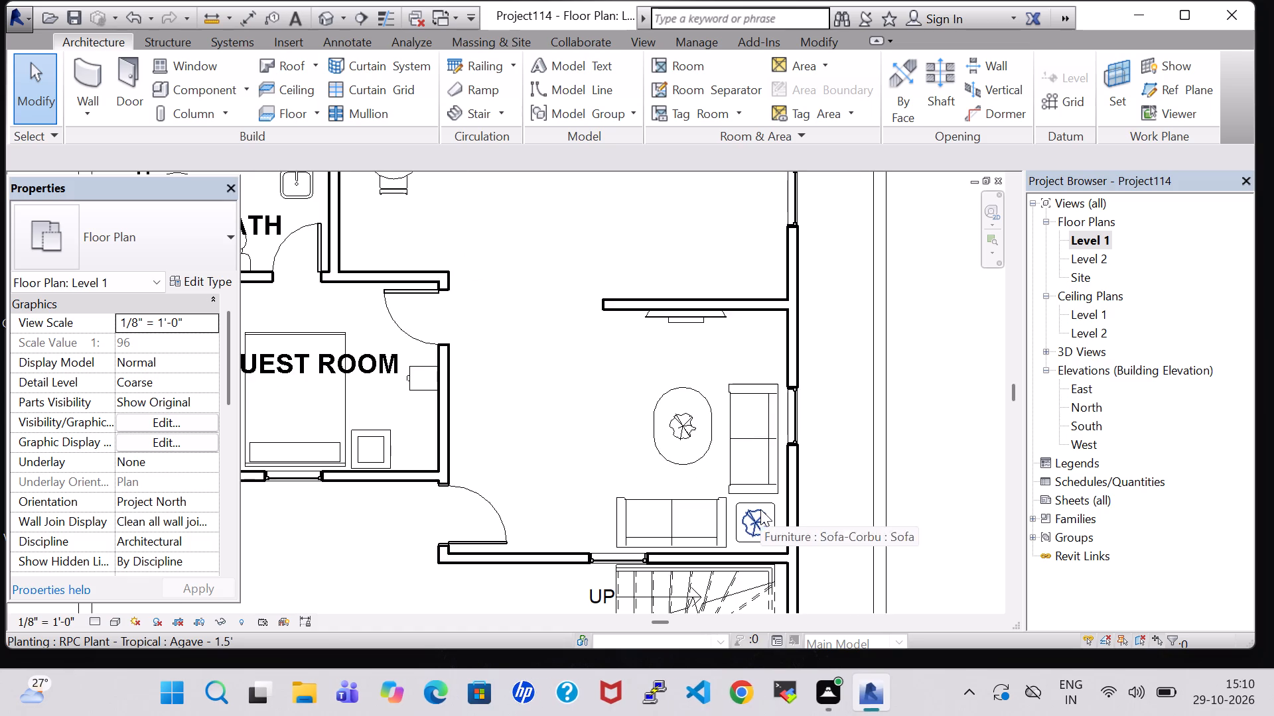
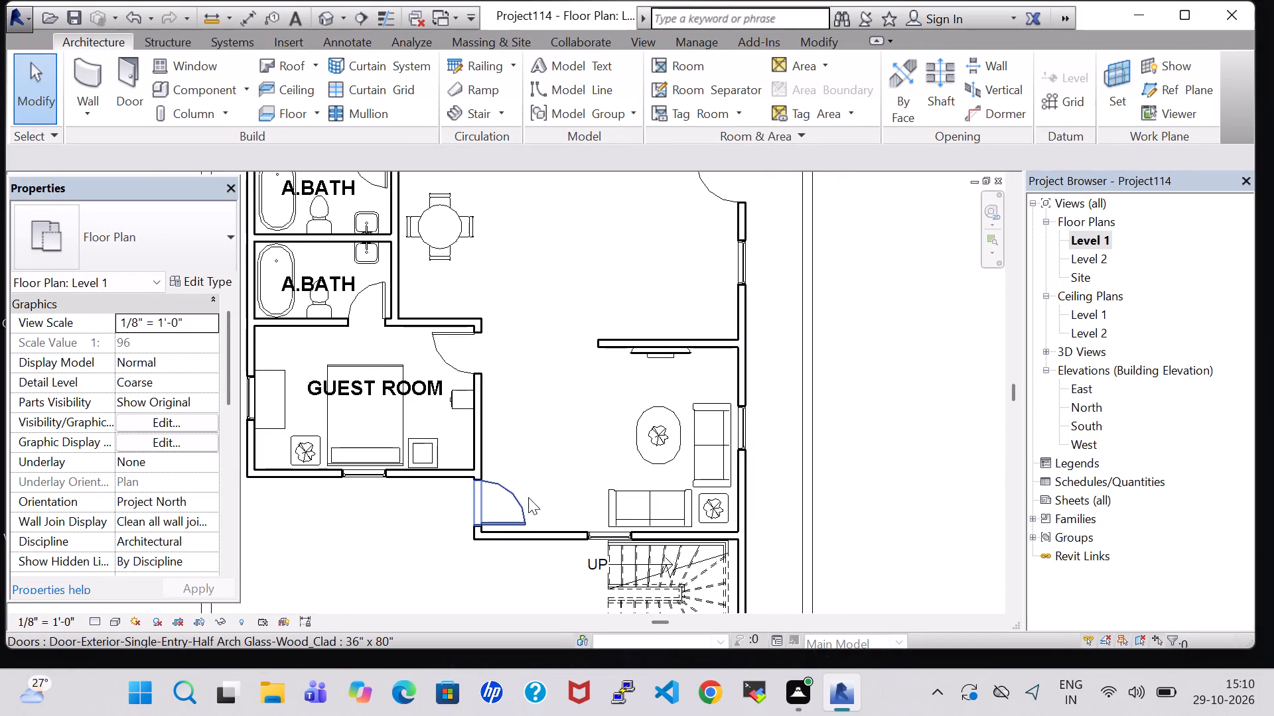
Place a tagged room in the open living and dining space, with its tag beside the seating group's oval table.
middle_click(558, 430)
middle_click_drag(559, 430, 584, 540)
middle_click(584, 541)
scroll(514, 386, "up", 2)
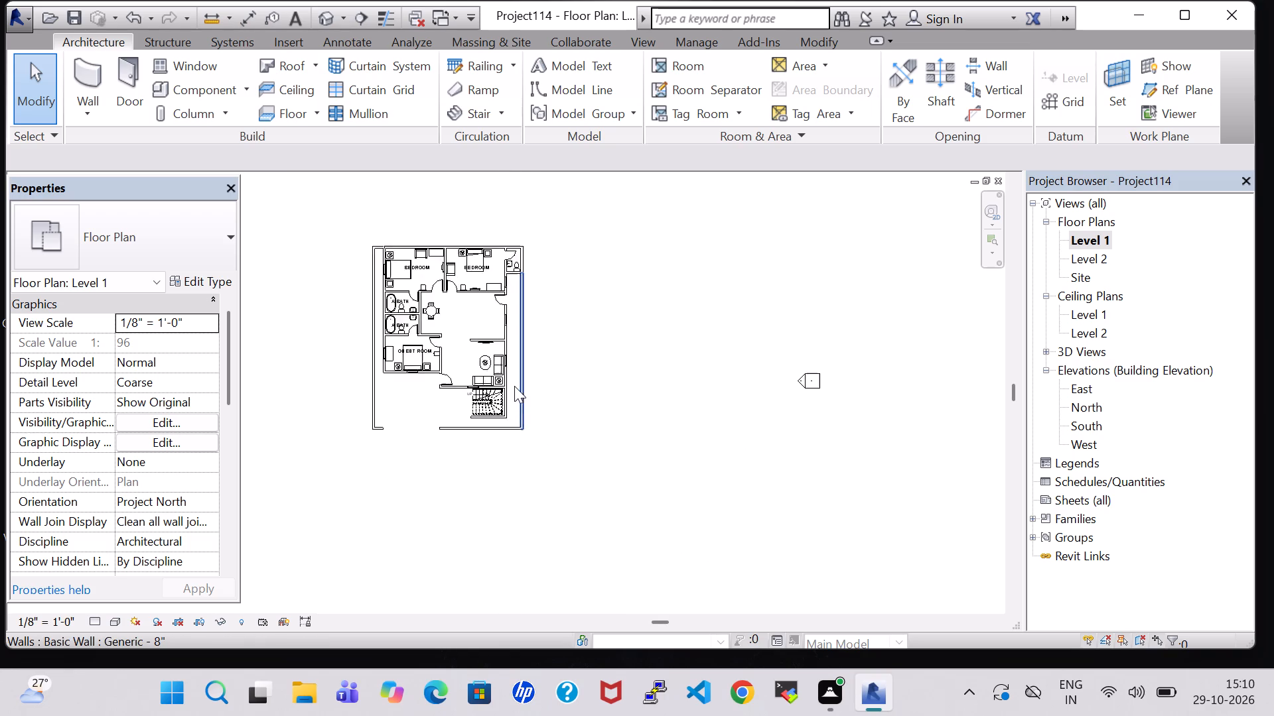
scroll(514, 386, "up", 7)
middle_click_drag(515, 367, 790, 570)
scroll(541, 385, "up", 1)
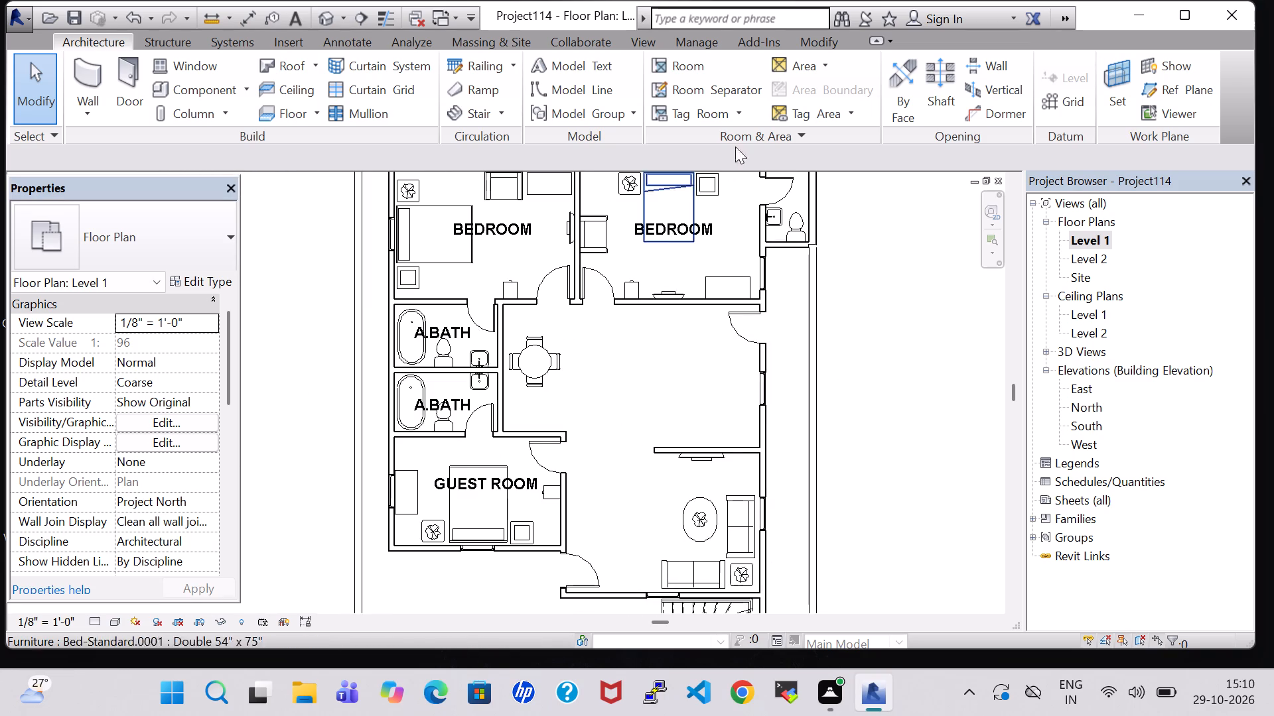
left_click(691, 64)
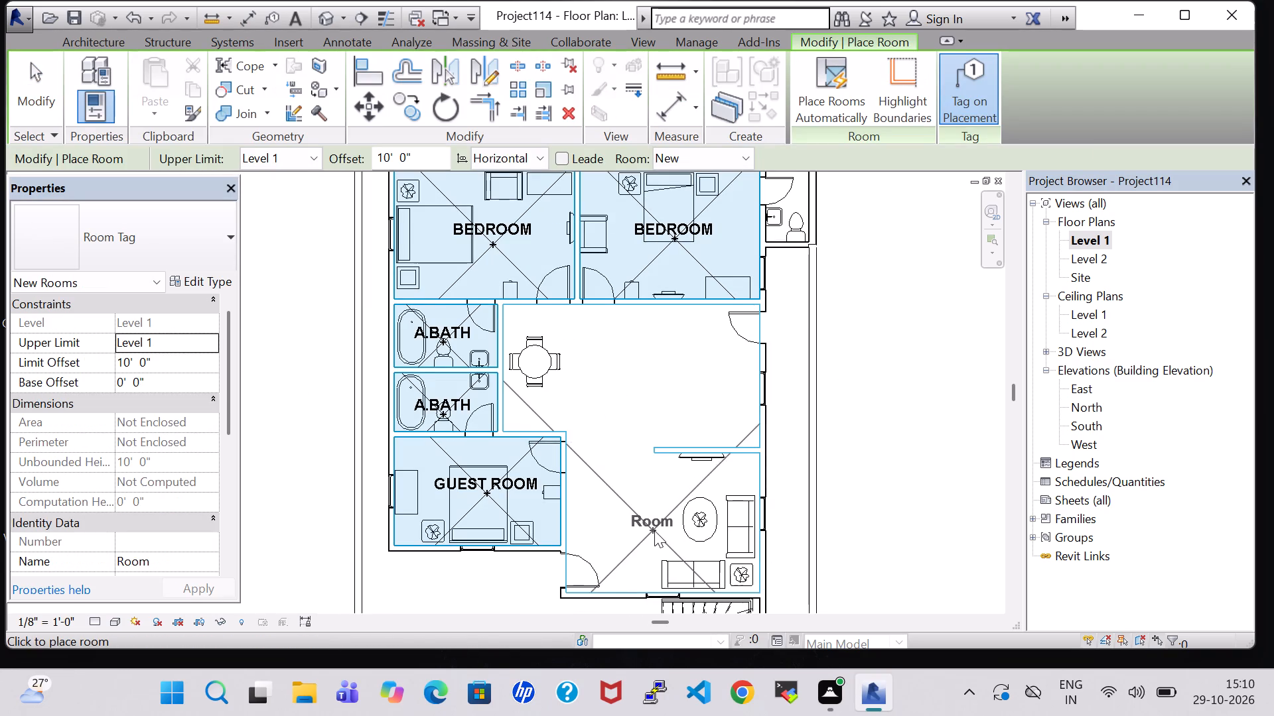
left_click(664, 522)
key("Escape")
key("Escape")
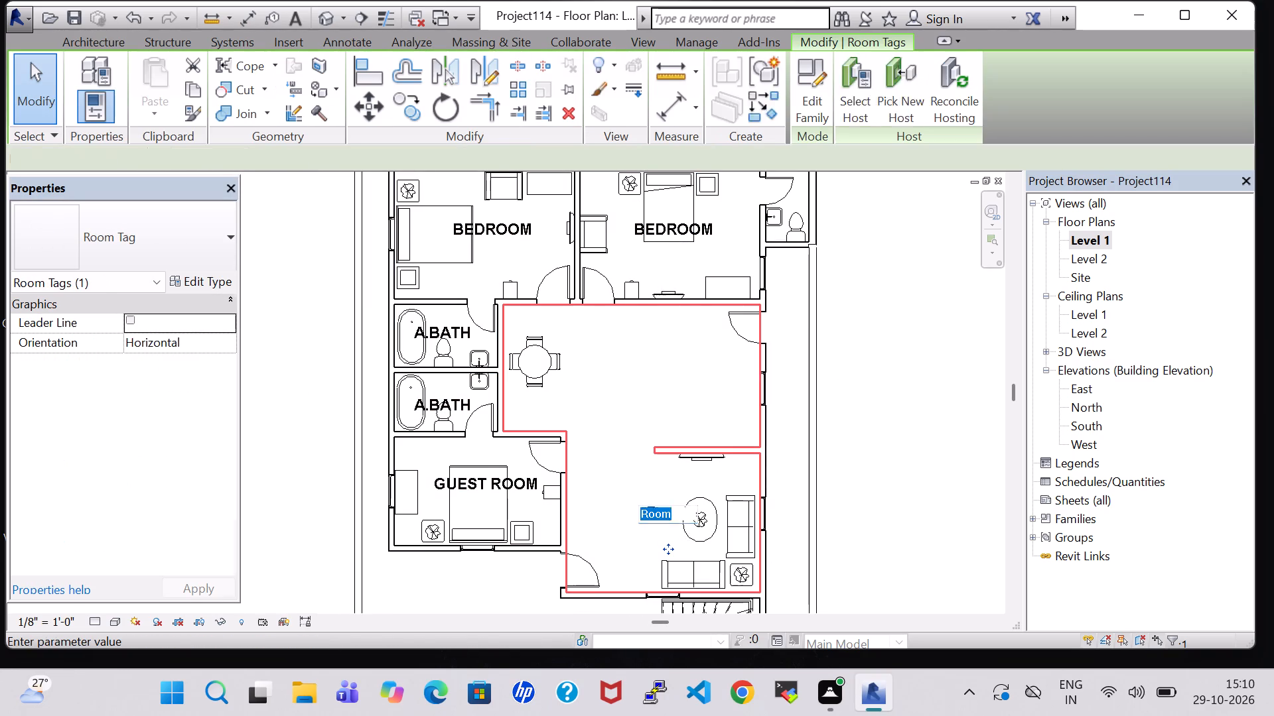
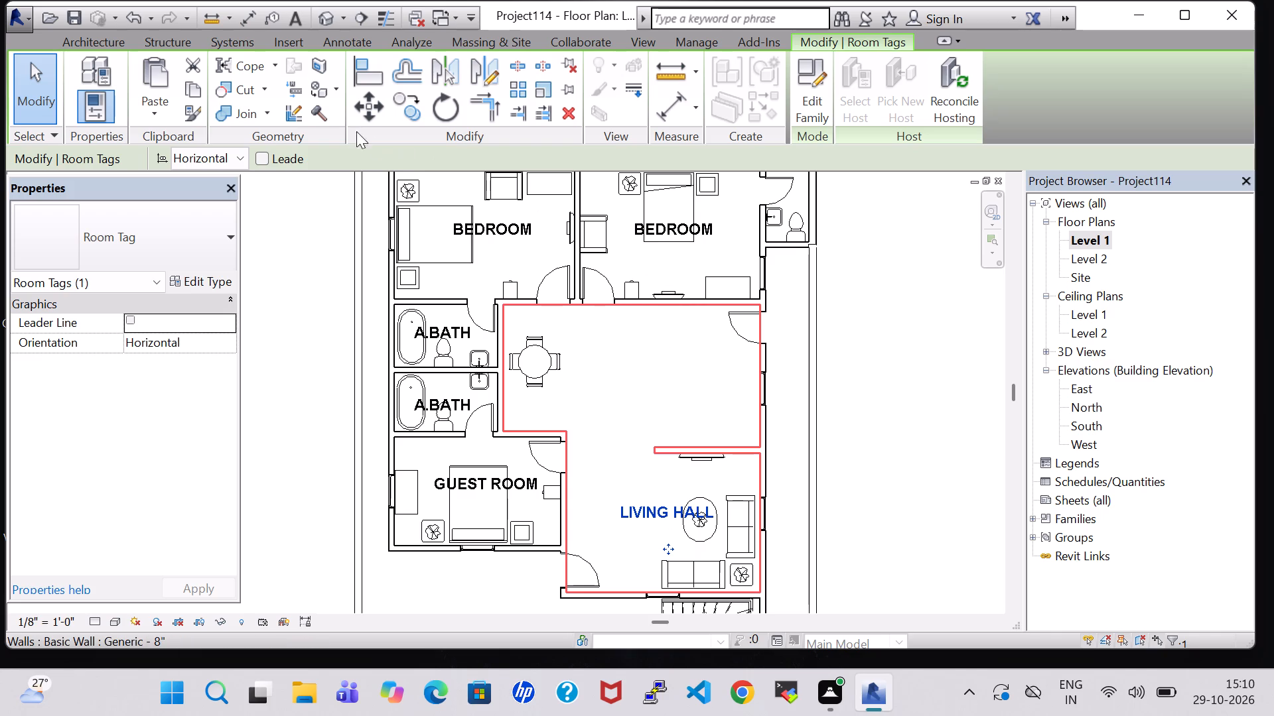
Load the Work Station Cubicle family from the Furniture System folder of the US Imperial library for component placement.
left_click(115, 38)
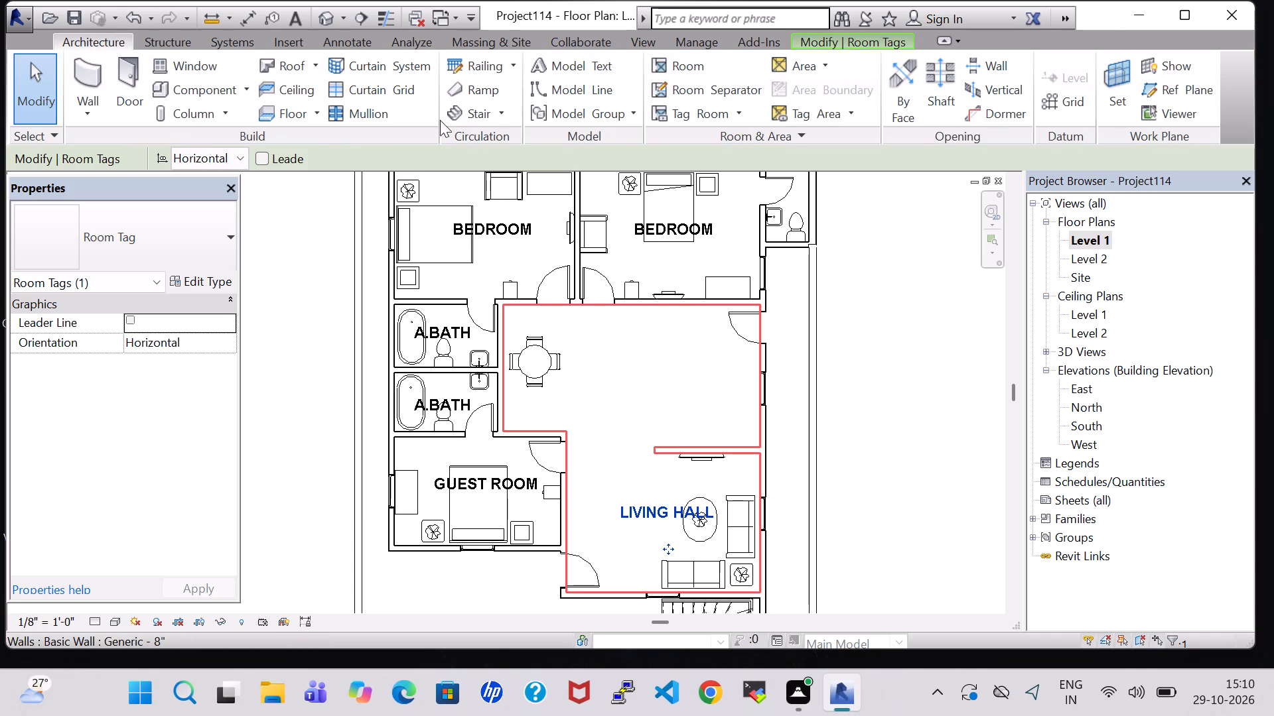
left_click(226, 95)
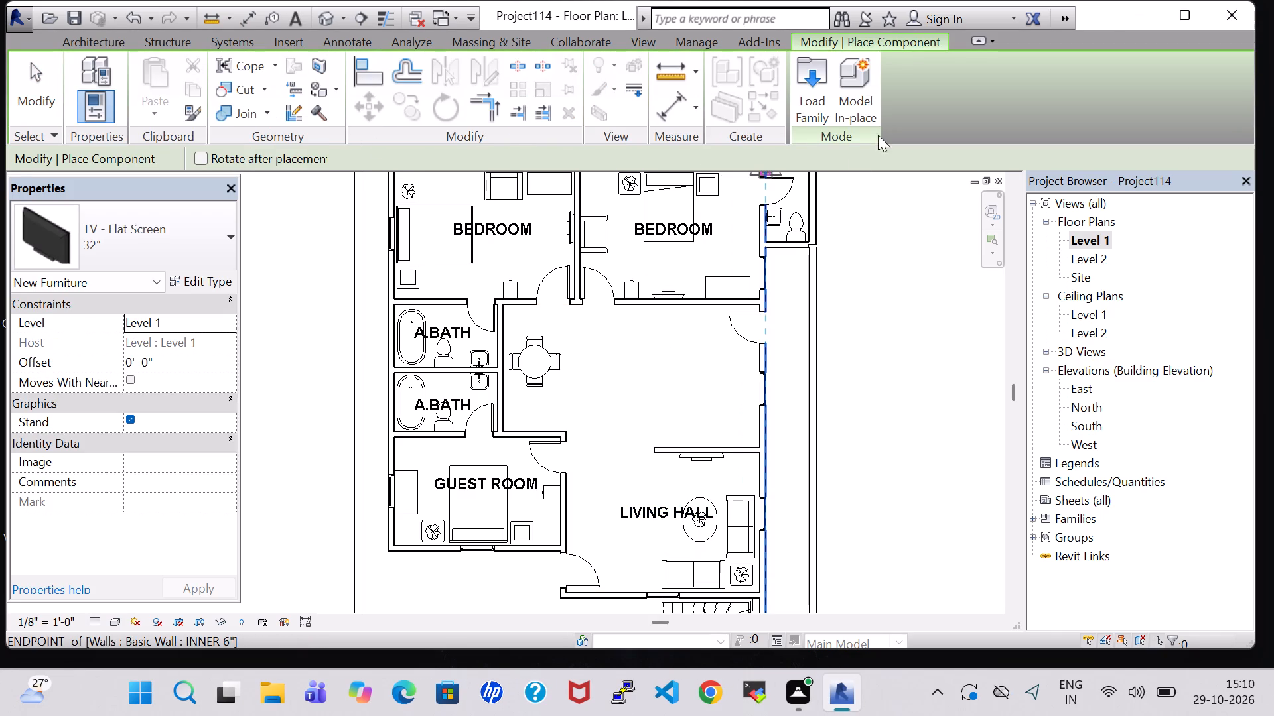
left_click(817, 95)
left_click(742, 444)
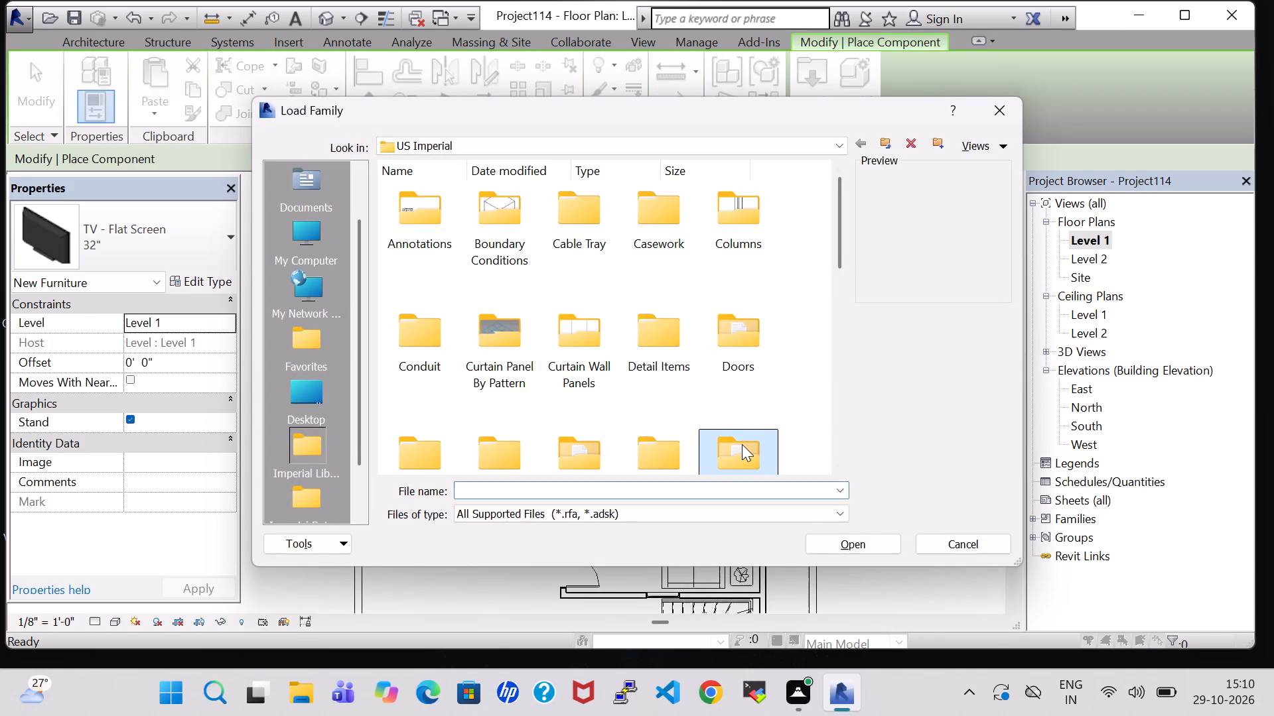
key("f")
double_click(449, 228)
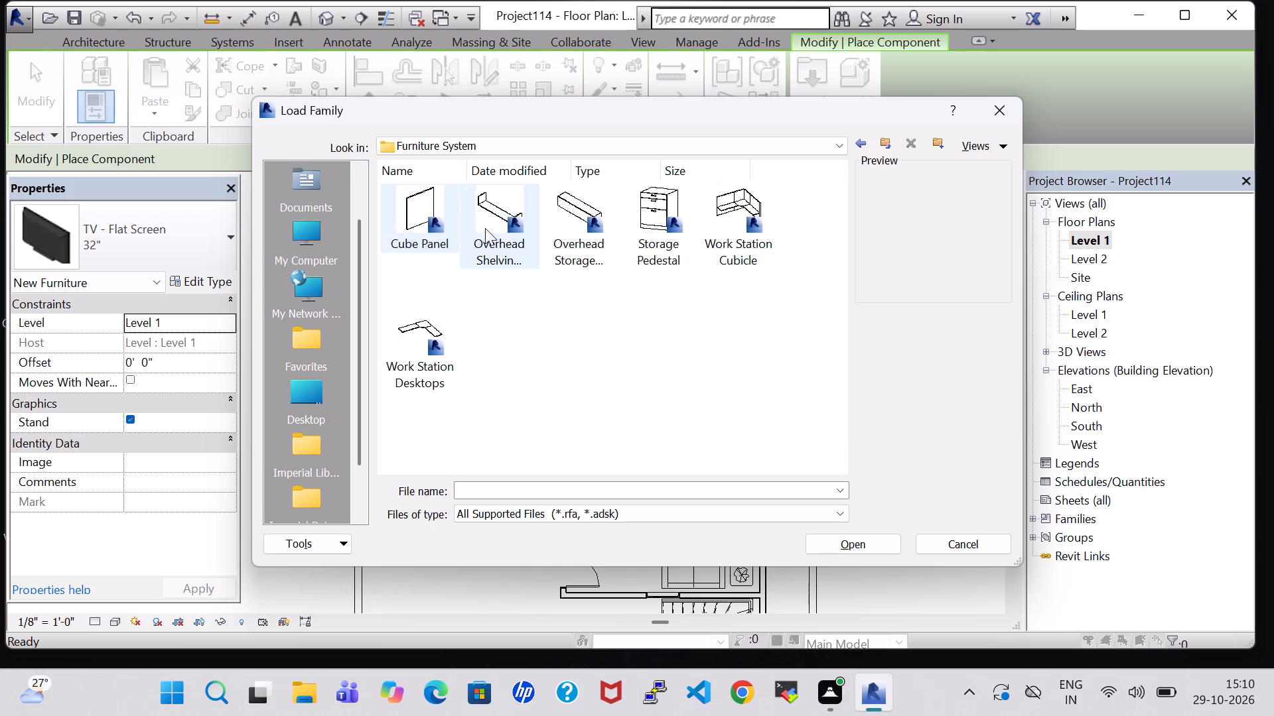
left_click(679, 202)
left_click(722, 205)
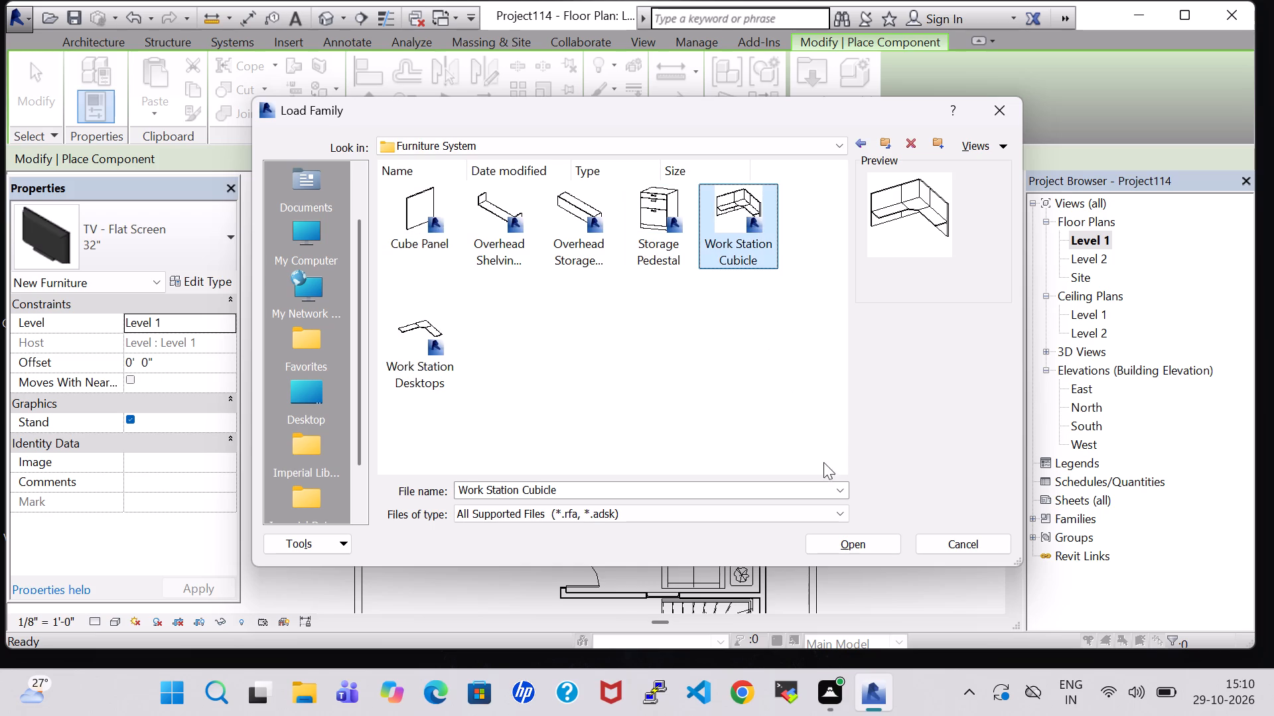
left_click(844, 550)
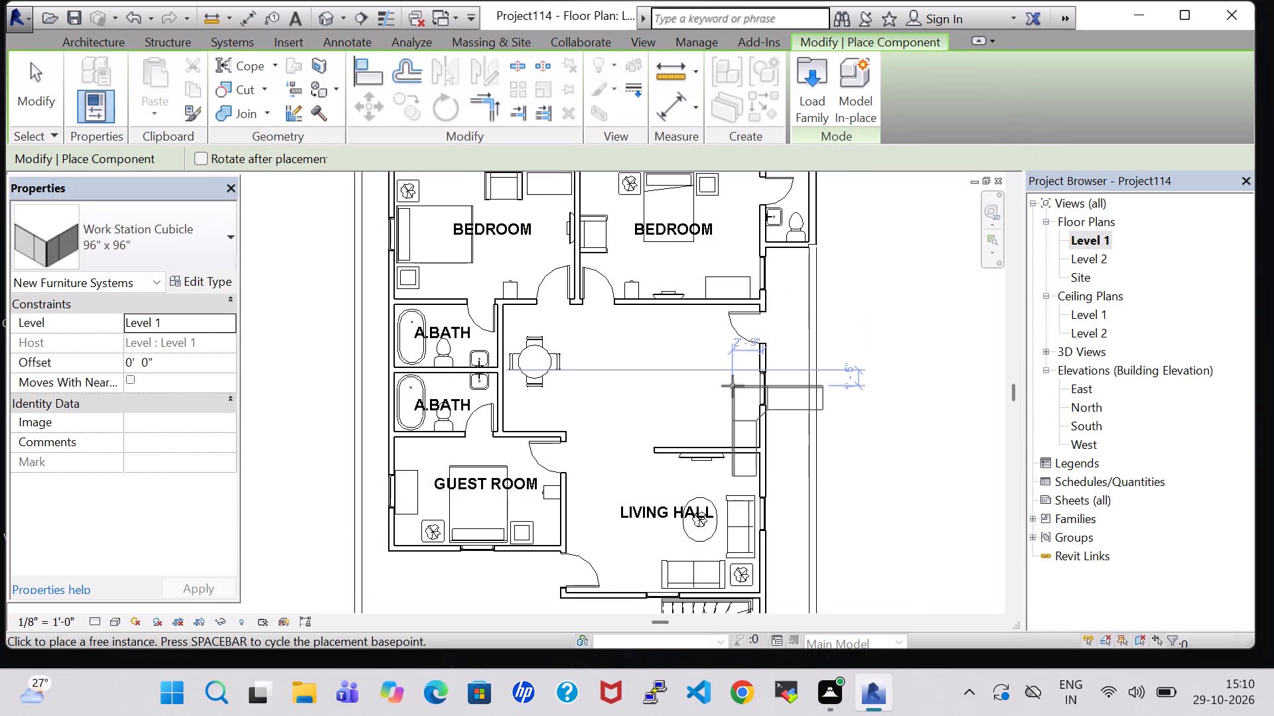
Place the 96" x 96" Work Station Cubicle, rotated to fit the corner between the outer wall and the partition behind the living hall TV.
key("space")
key("space")
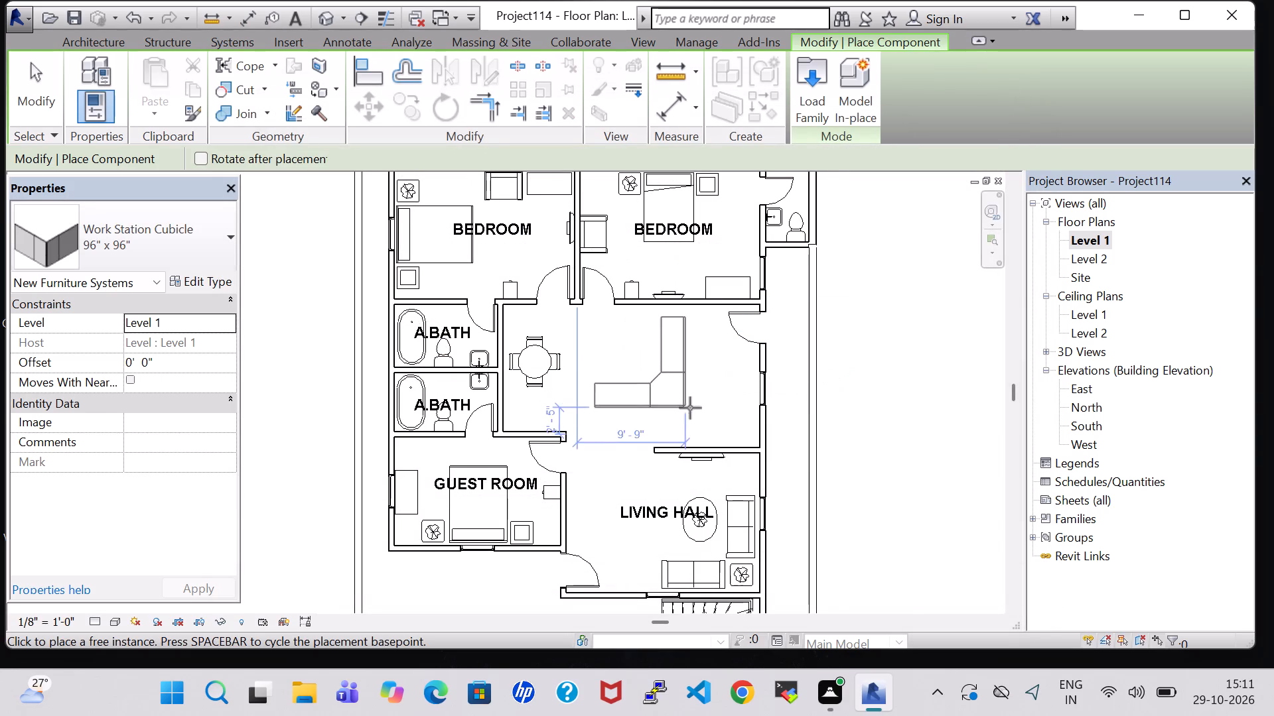
scroll(757, 445, "up", 5)
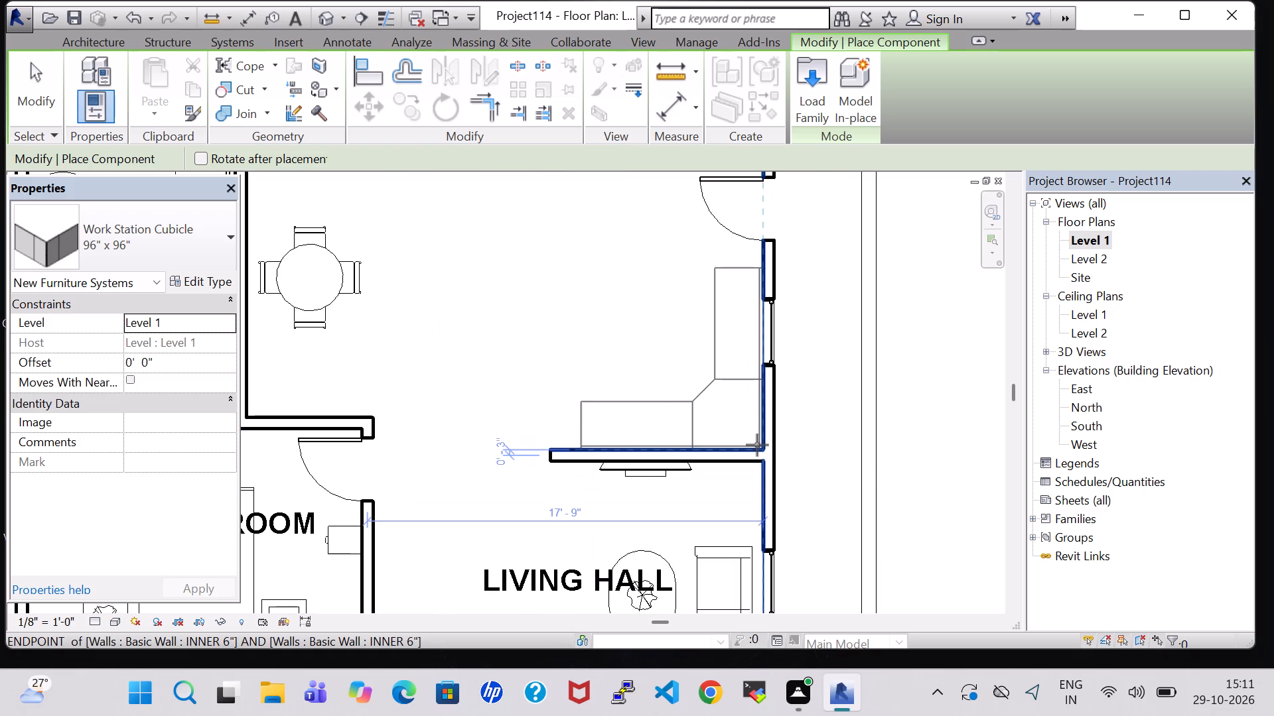
left_click(757, 446)
key("Escape")
key("Escape")
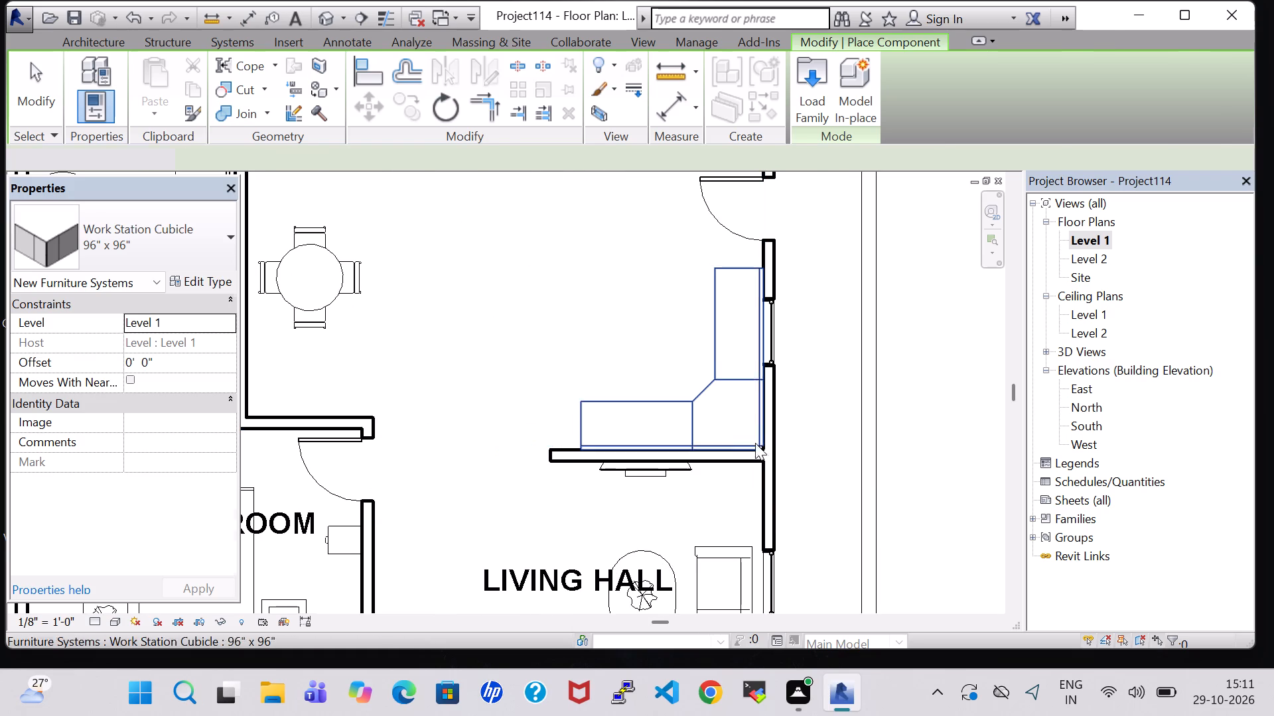
Set the workstation type's Desktop1 Width and Desktop2 Width to 2' 3".
left_click(729, 384)
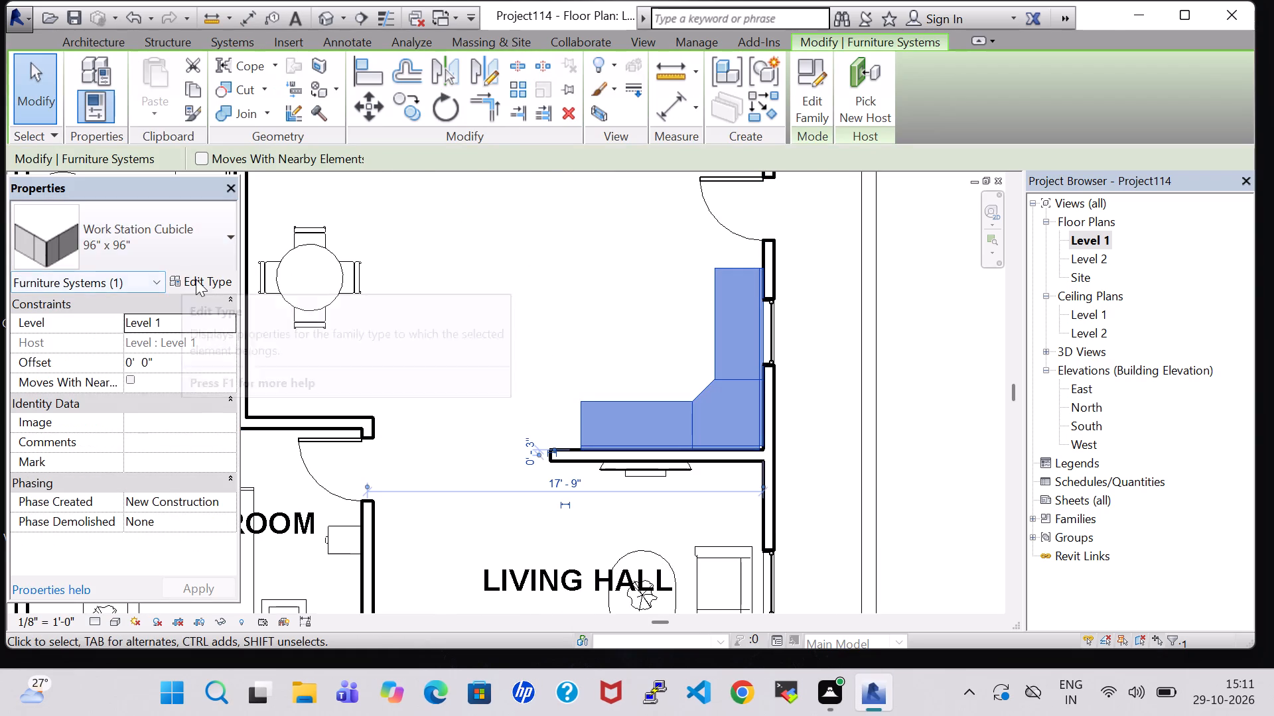
left_click(196, 279)
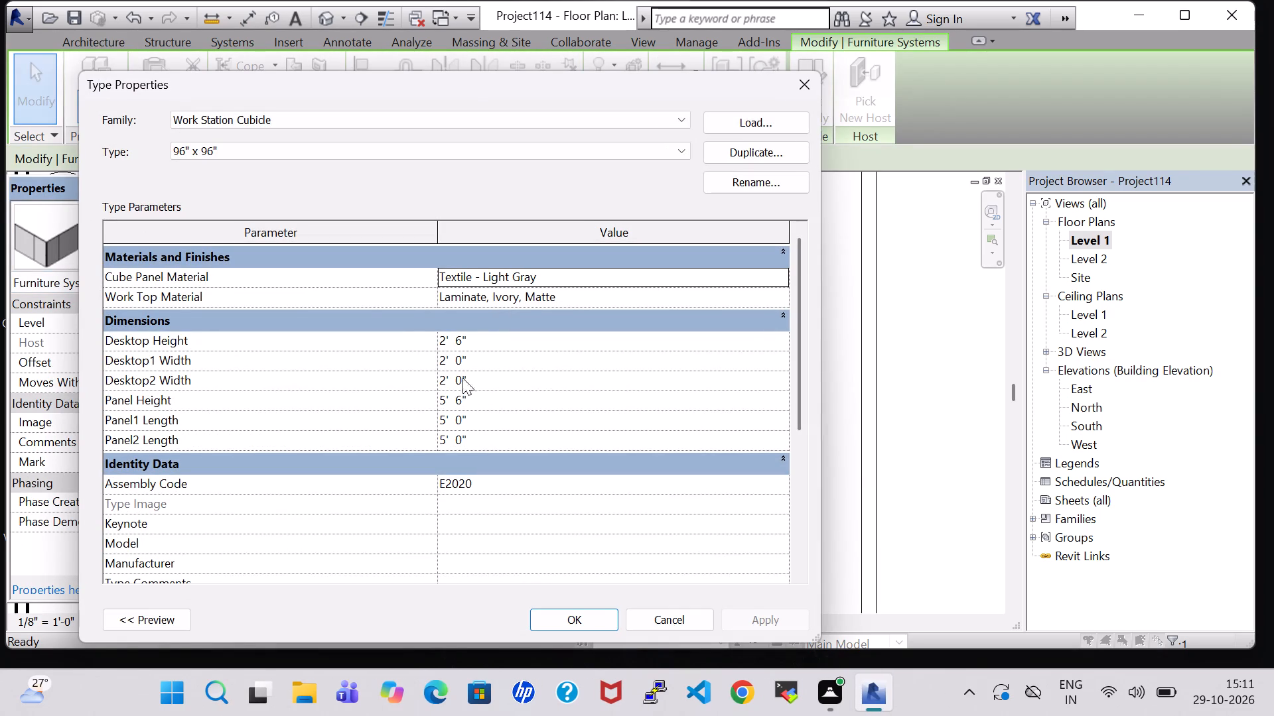
left_click(462, 366)
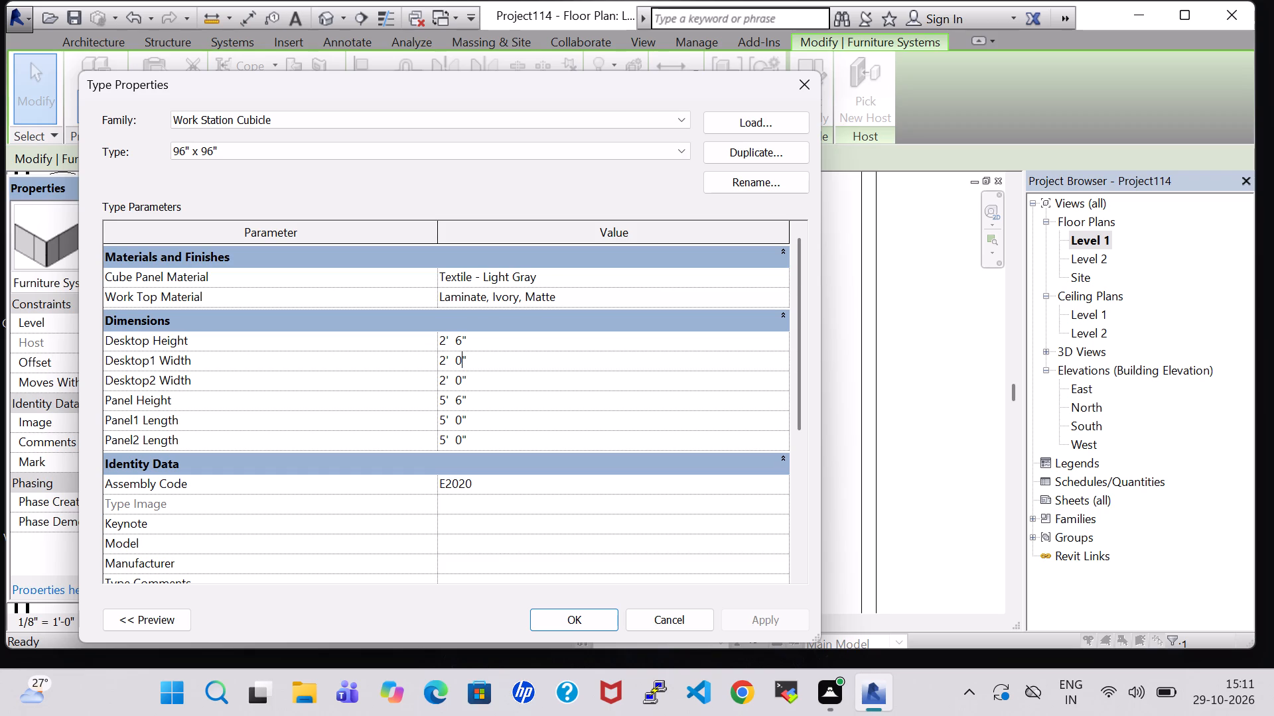
key("BackSpace")
key("3")
left_click(462, 379)
key("BackSpace")
key("3")
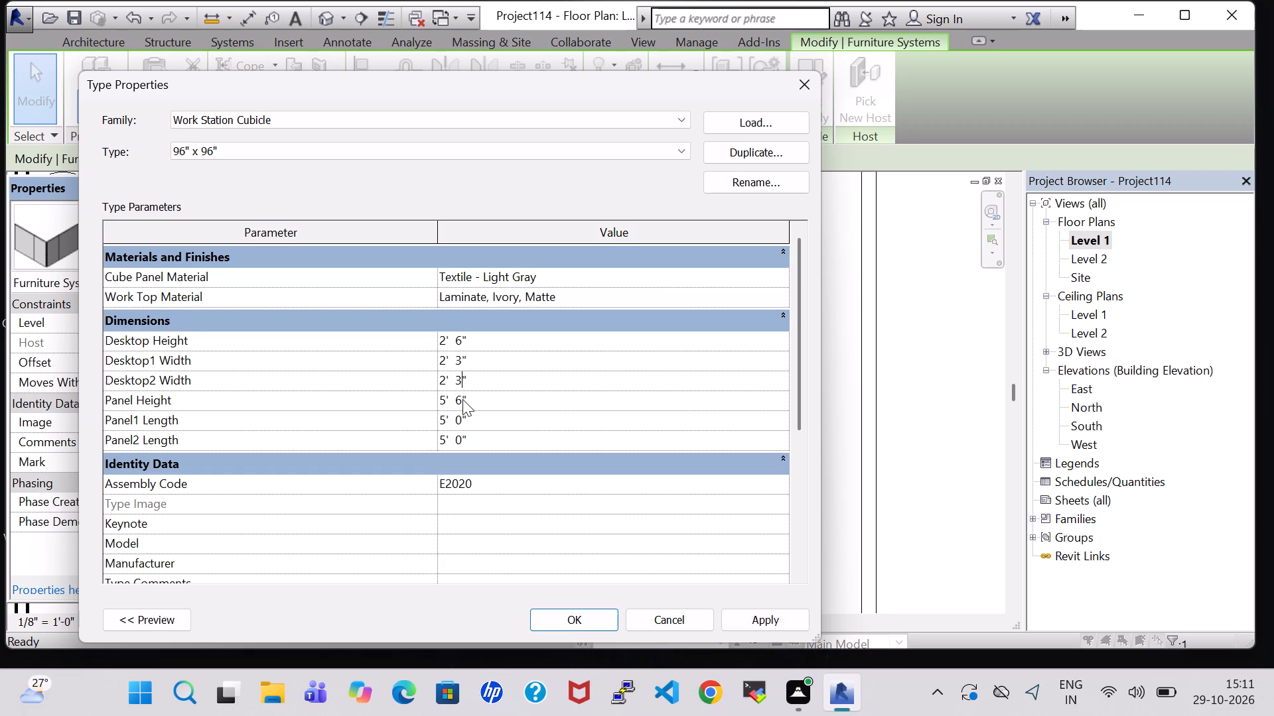
Set the workstation type's Panel Height to 2' 8" and apply the type changes.
left_click(462, 399)
key("BackSpace")
key("9")
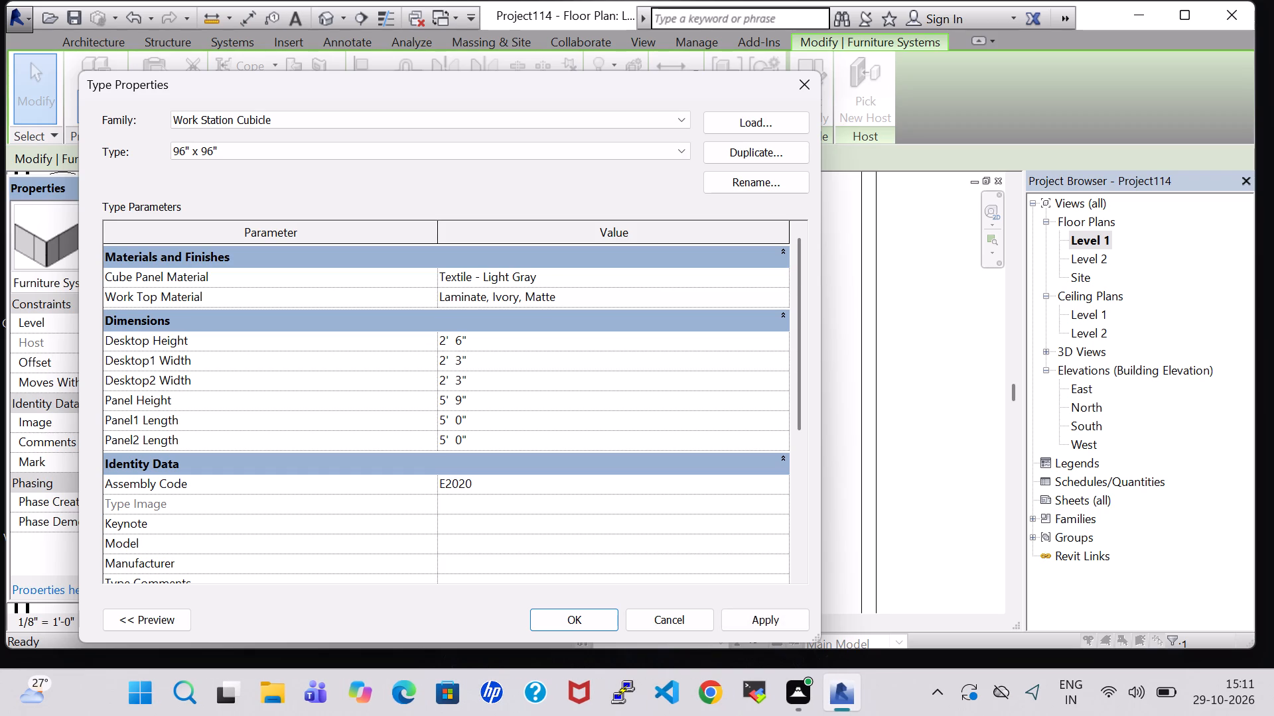
left_click(446, 400)
key("BackSpace")
key("2")
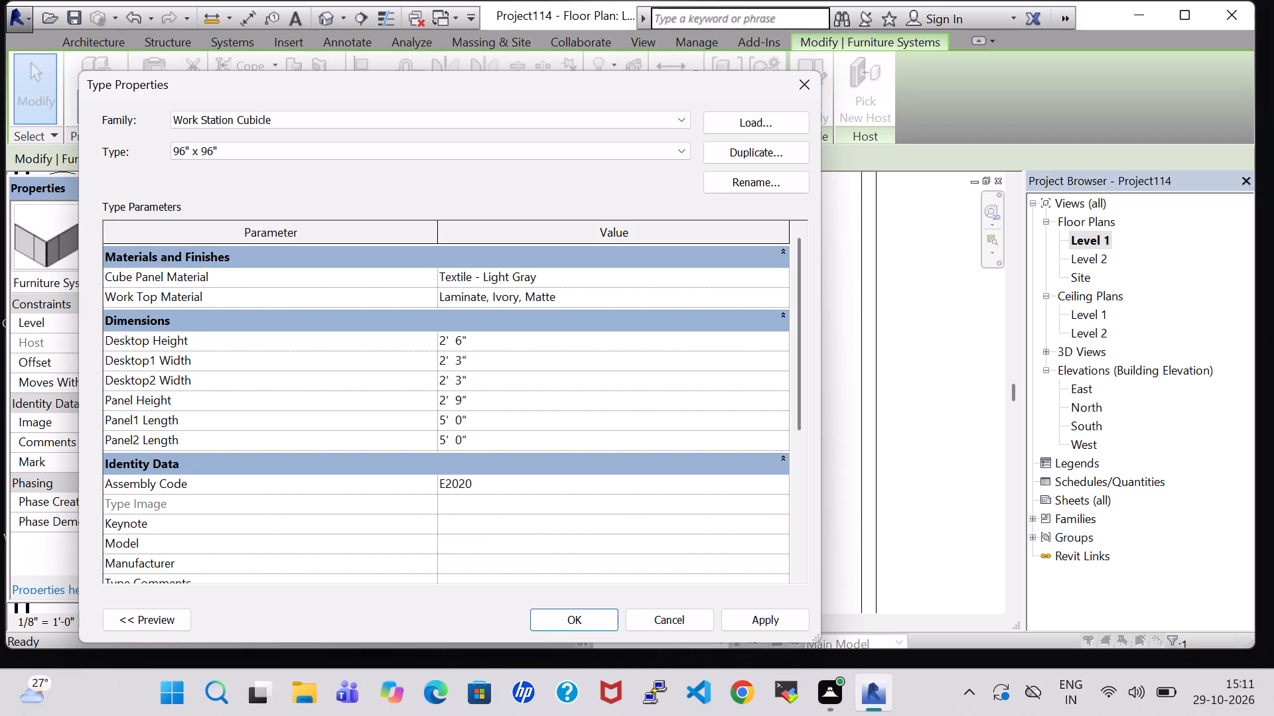
left_click(462, 400)
key("BackSpace")
key("8")
left_click(559, 620)
left_click(607, 295)
Examine the L-shaped workstation and surrounding rooms in the 3D view, and return to the Level 1 floor plan.
scroll(607, 295, "down", 1)
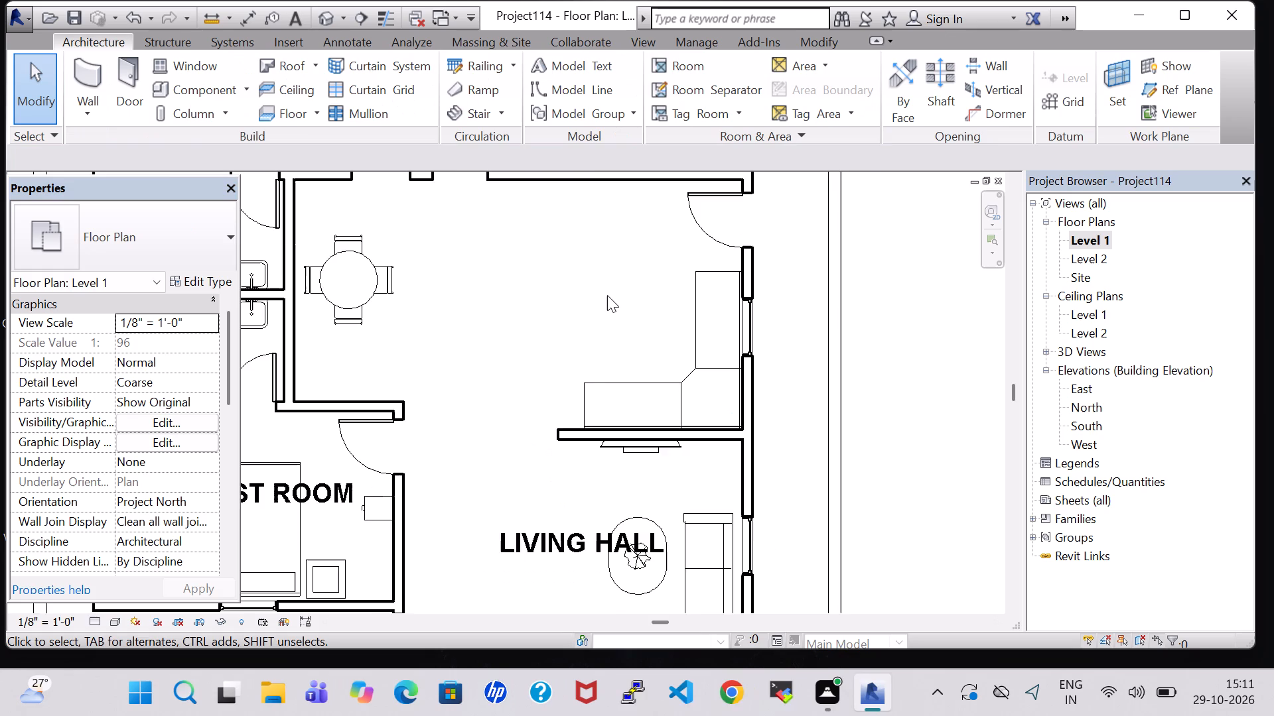
scroll(607, 295, "down", 1)
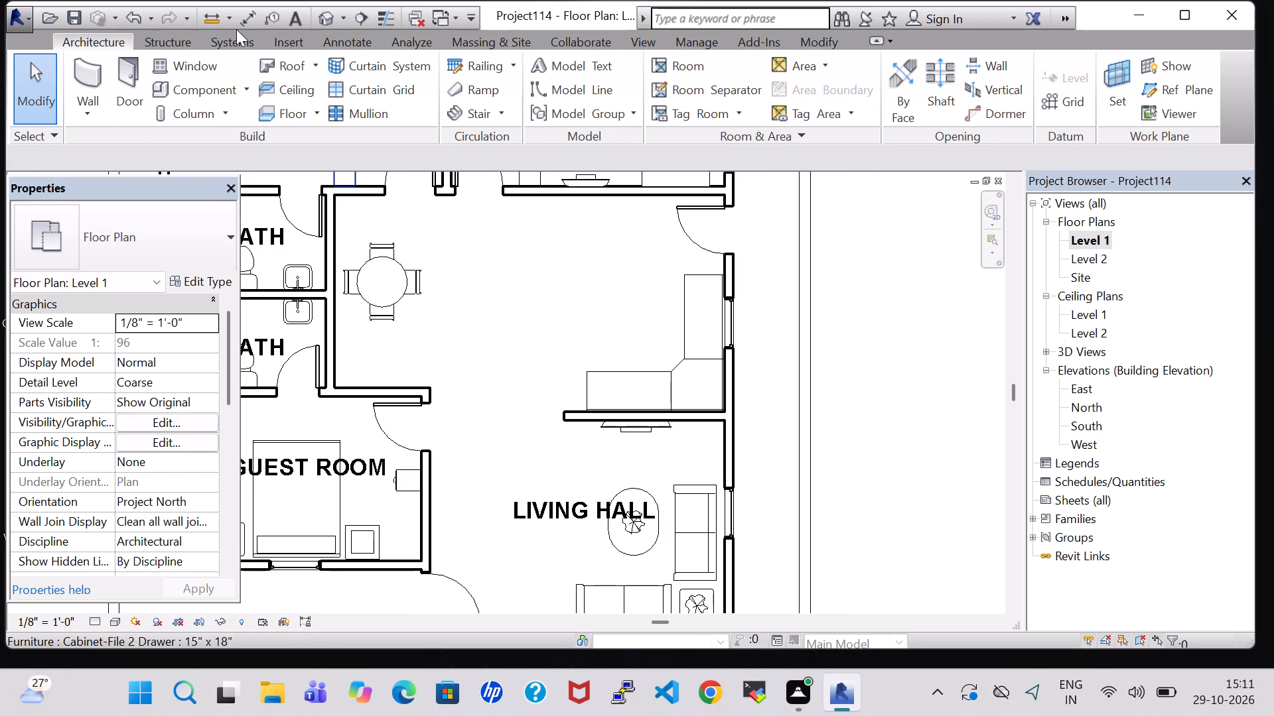
left_click(323, 16)
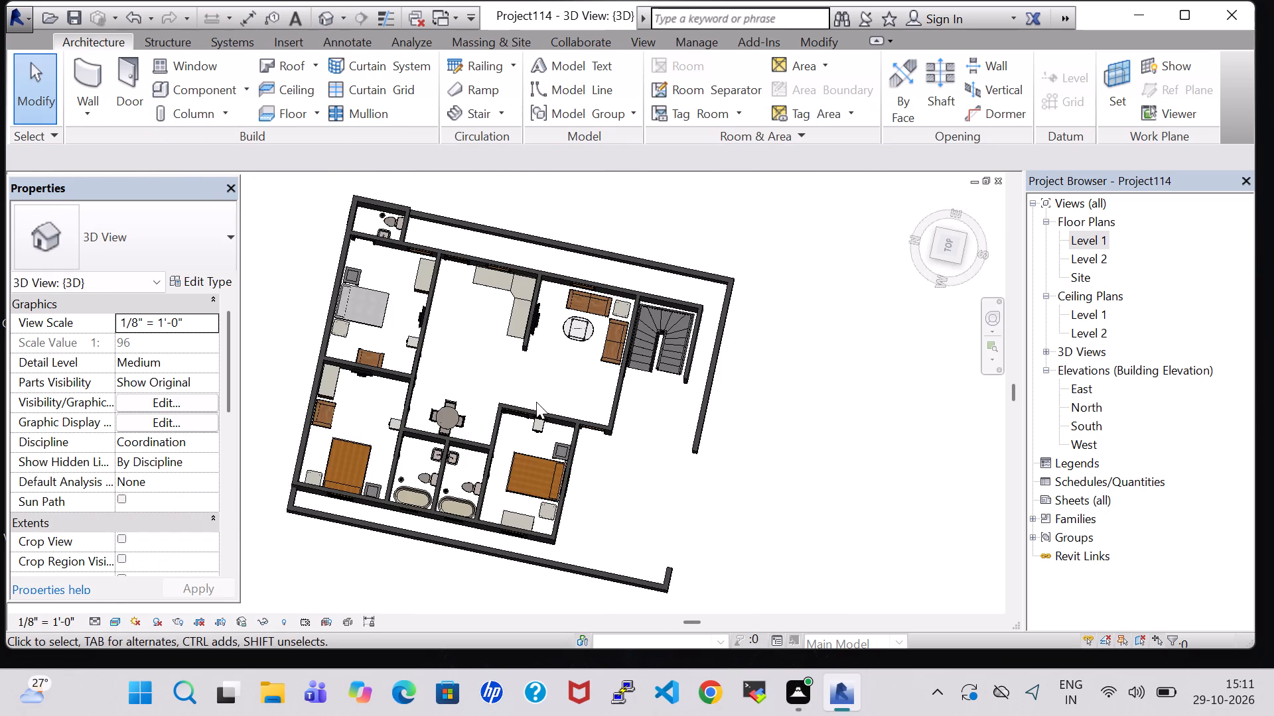
middle_click_drag(511, 377, 537, 253)
scroll(478, 349, "up", 1)
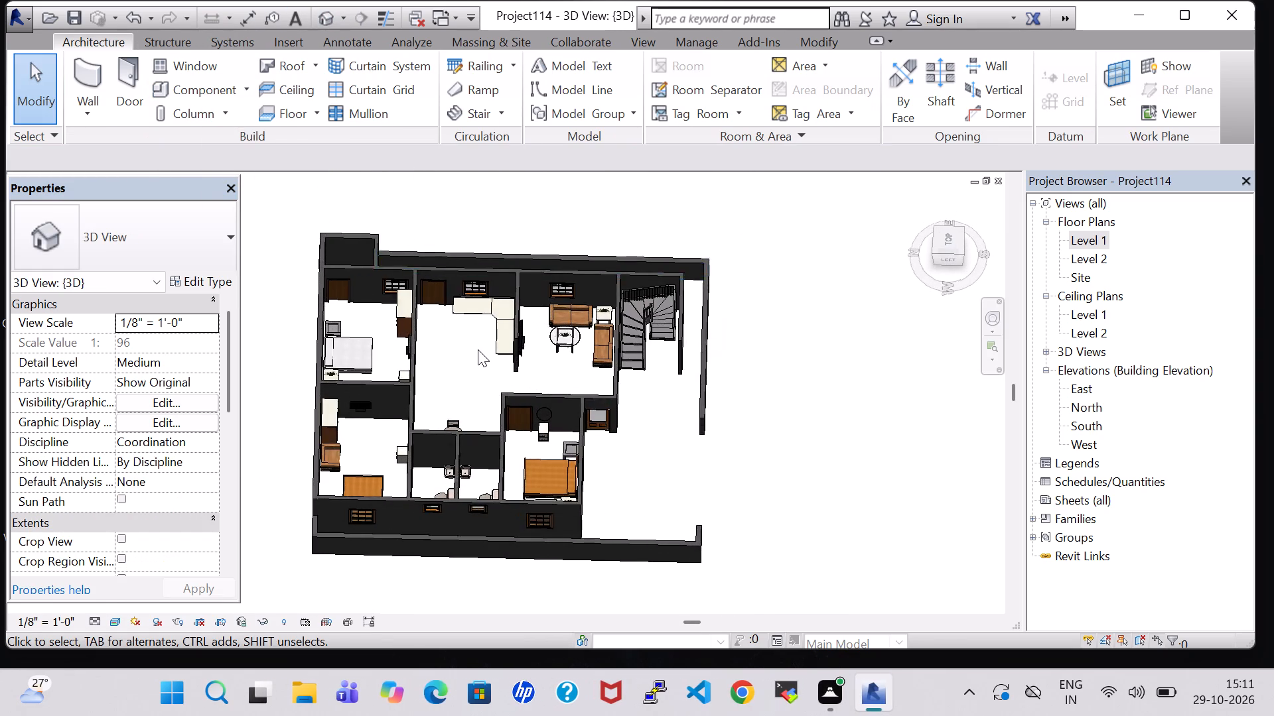
scroll(478, 349, "up", 4)
middle_click_drag(478, 349, 476, 294)
middle_click_drag(476, 294, 459, 294, "shift")
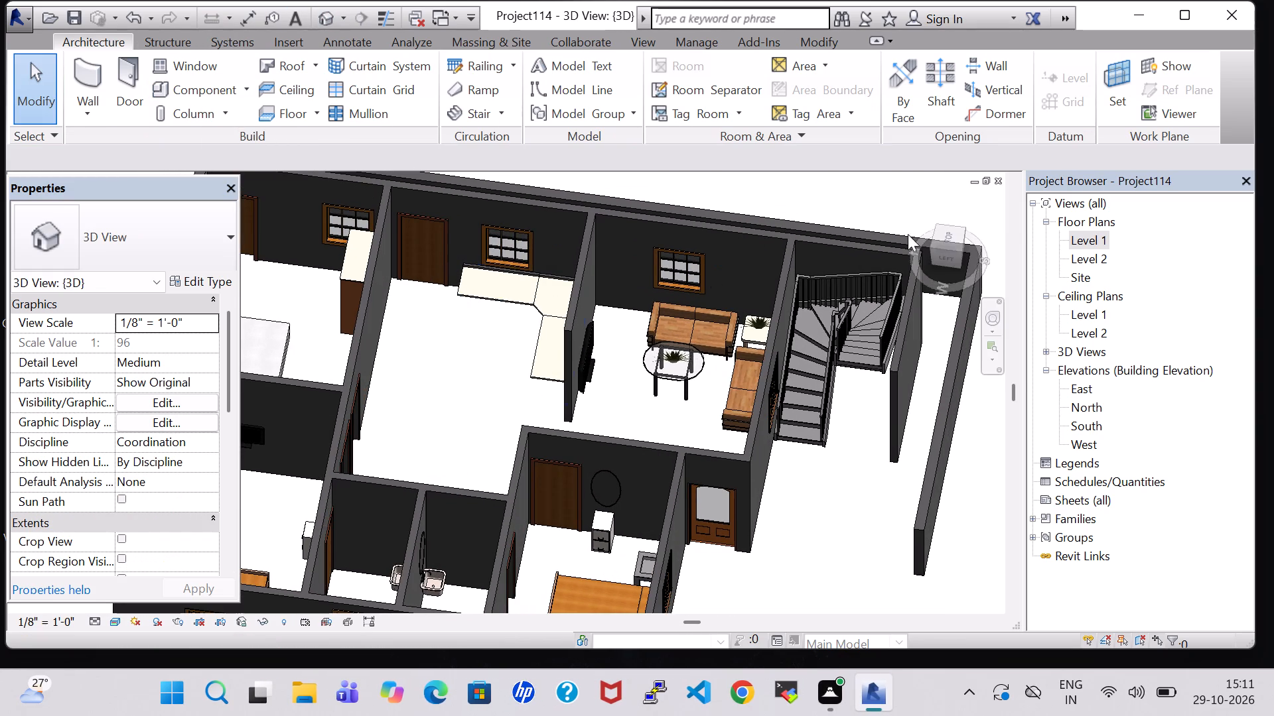
left_click(1065, 244)
double_click(1086, 244)
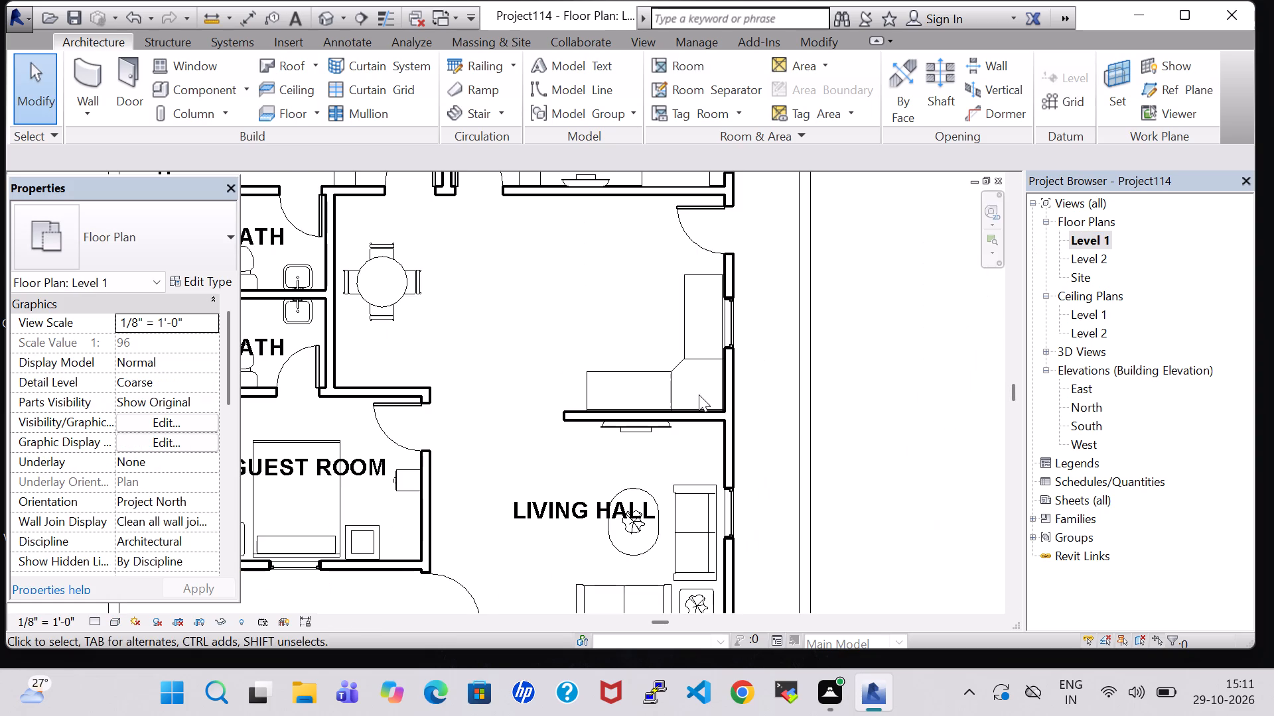
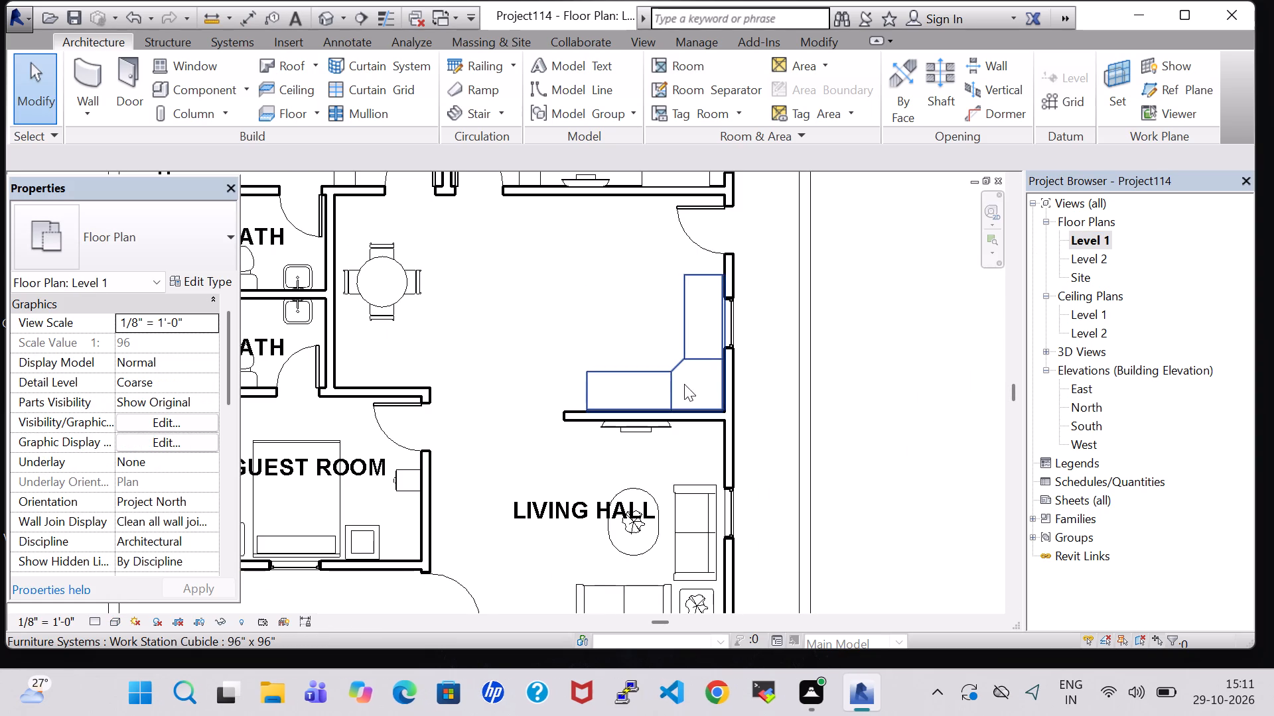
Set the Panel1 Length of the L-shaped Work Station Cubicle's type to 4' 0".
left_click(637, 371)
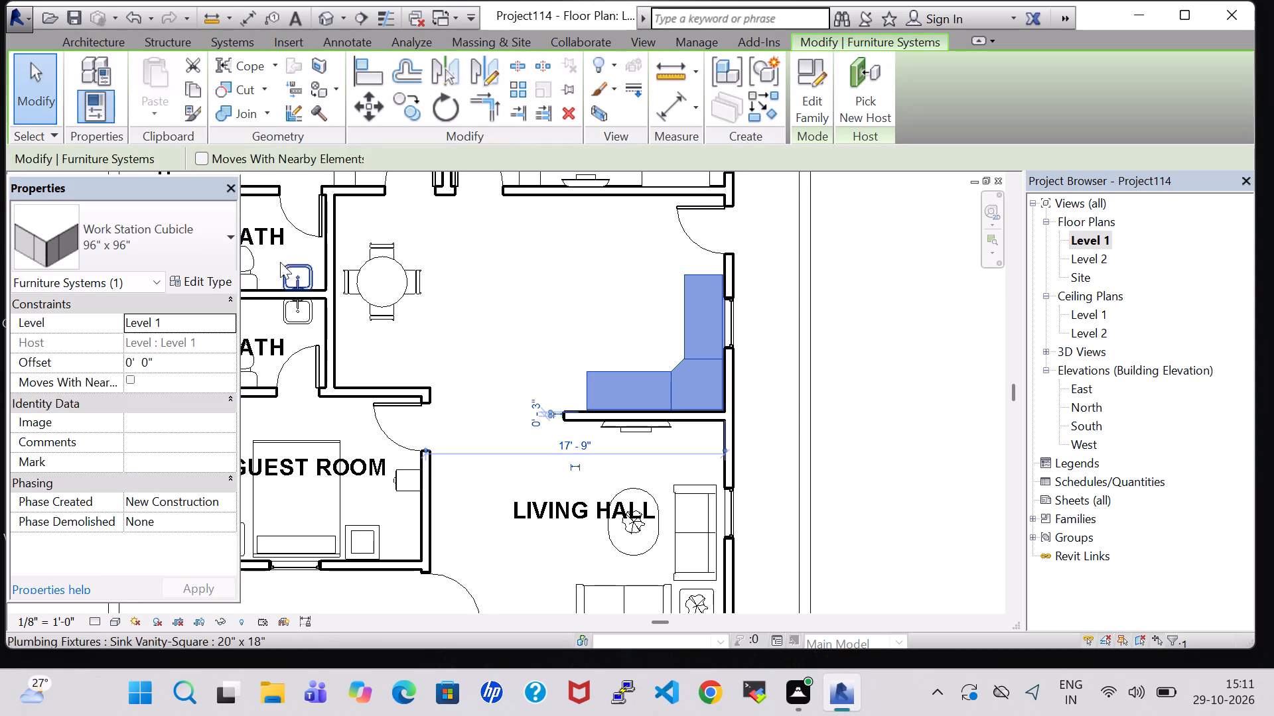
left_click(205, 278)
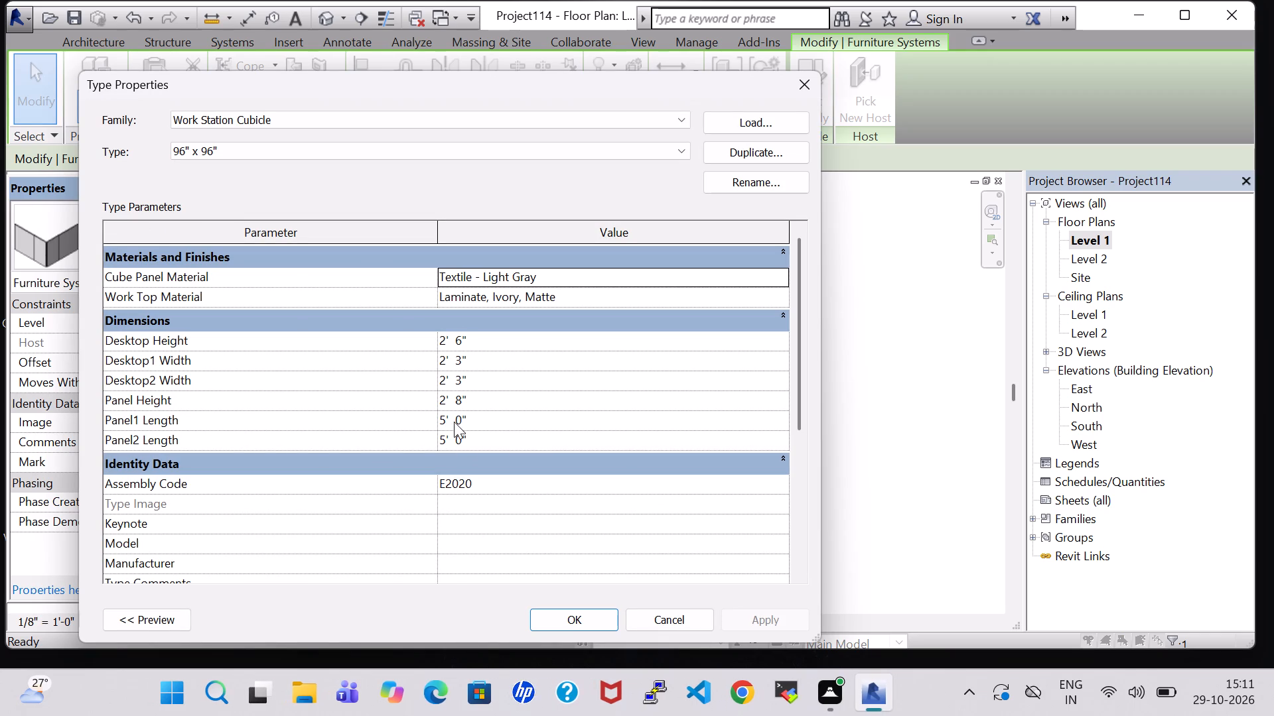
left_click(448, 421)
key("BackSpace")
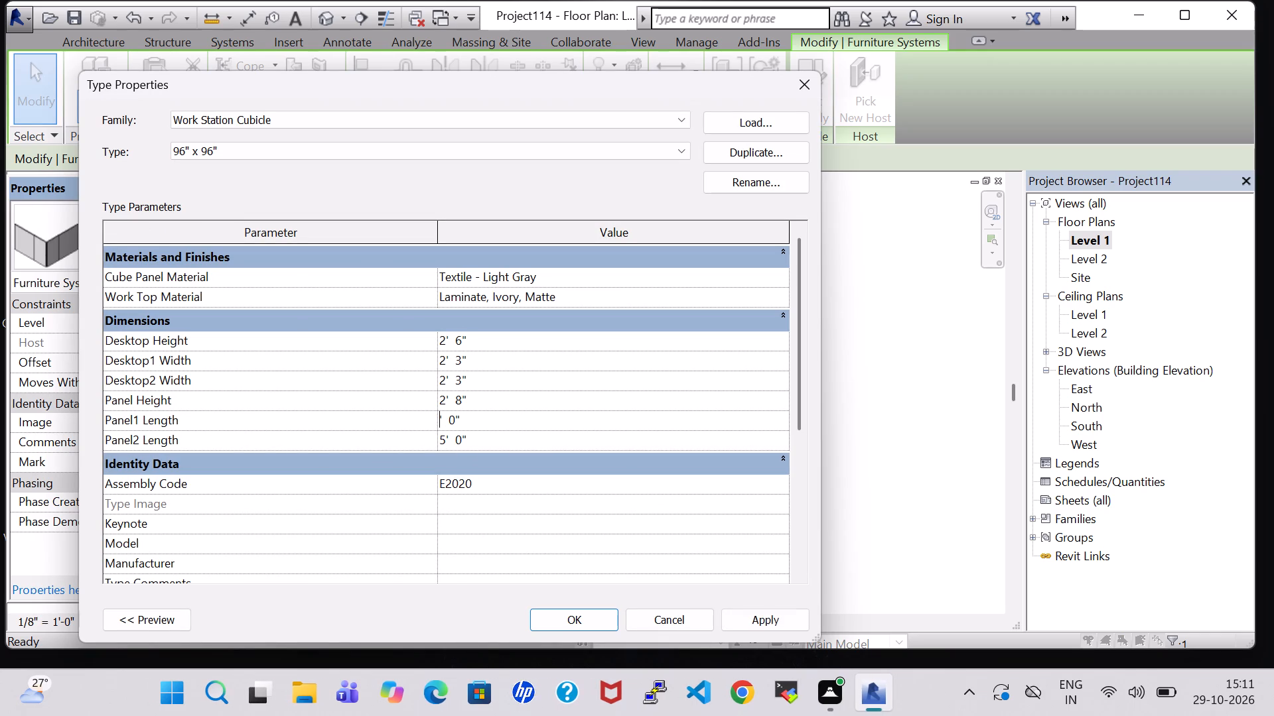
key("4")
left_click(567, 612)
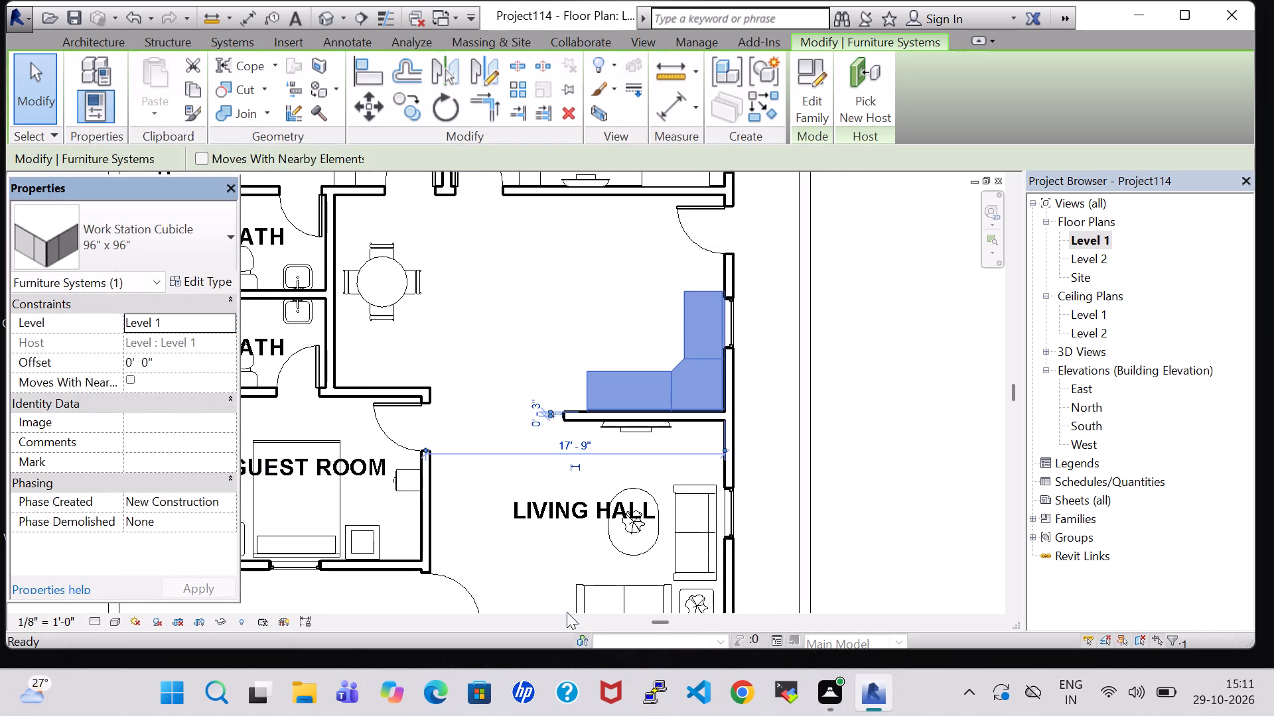
Shorten the workstation type's Panel1 Length to 3' 0" and deselect the workstation.
left_click(205, 289)
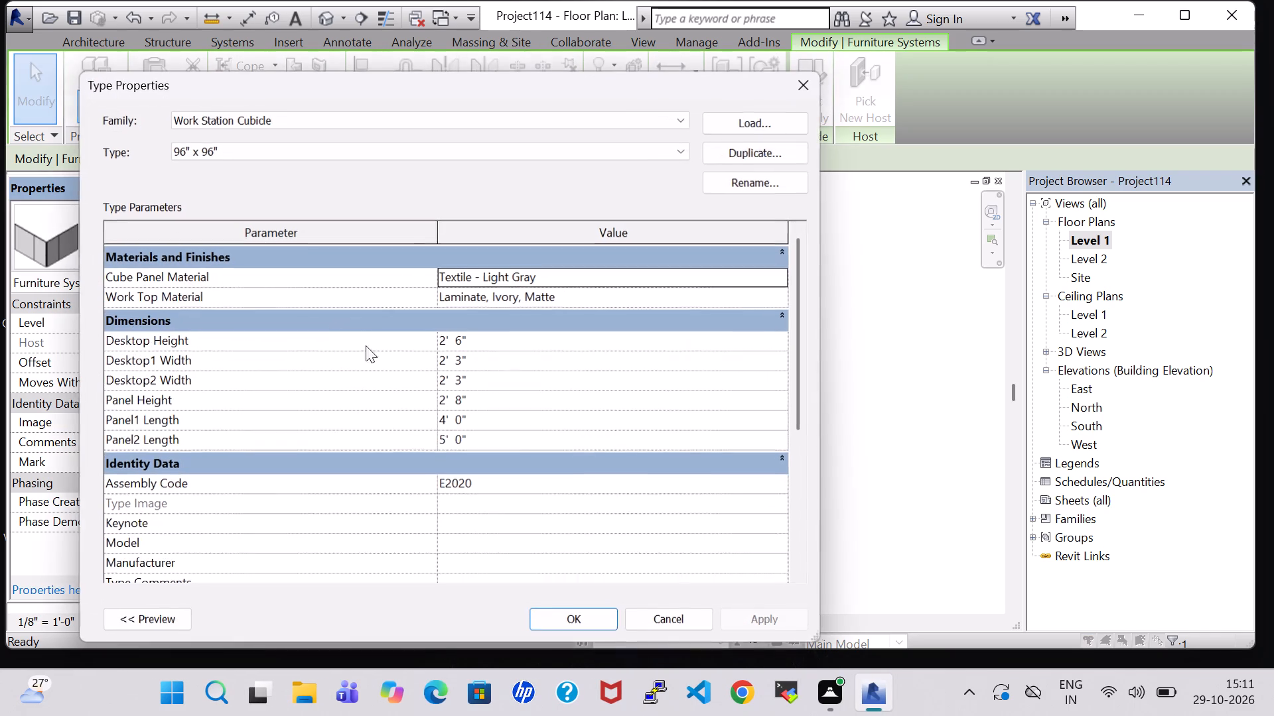
left_click(448, 415)
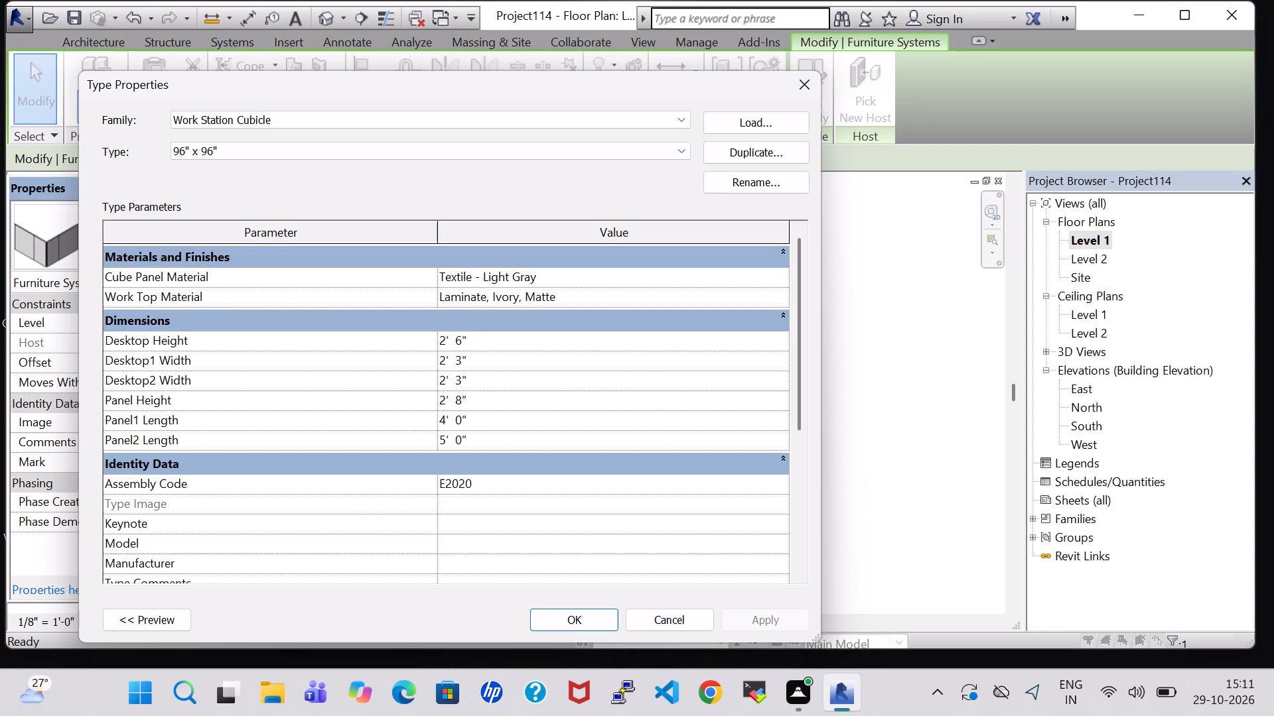
key("BackSpace")
key("3")
left_click(557, 622)
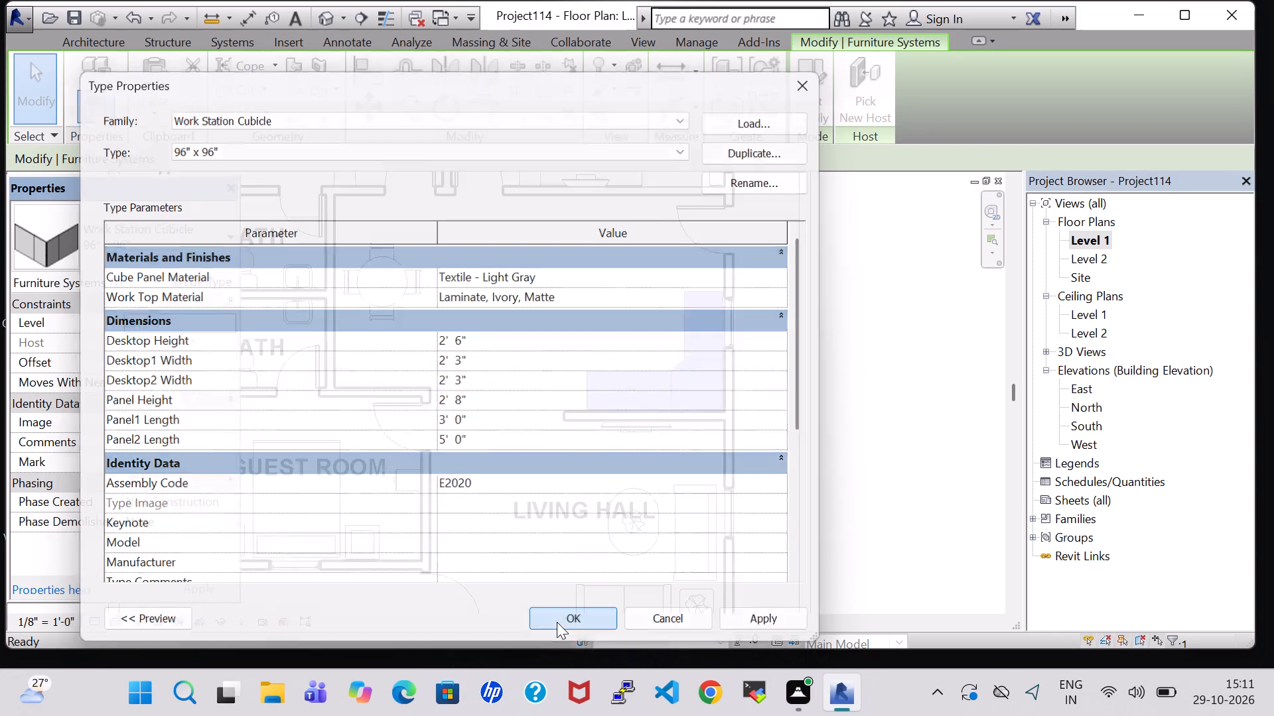
left_click(767, 422)
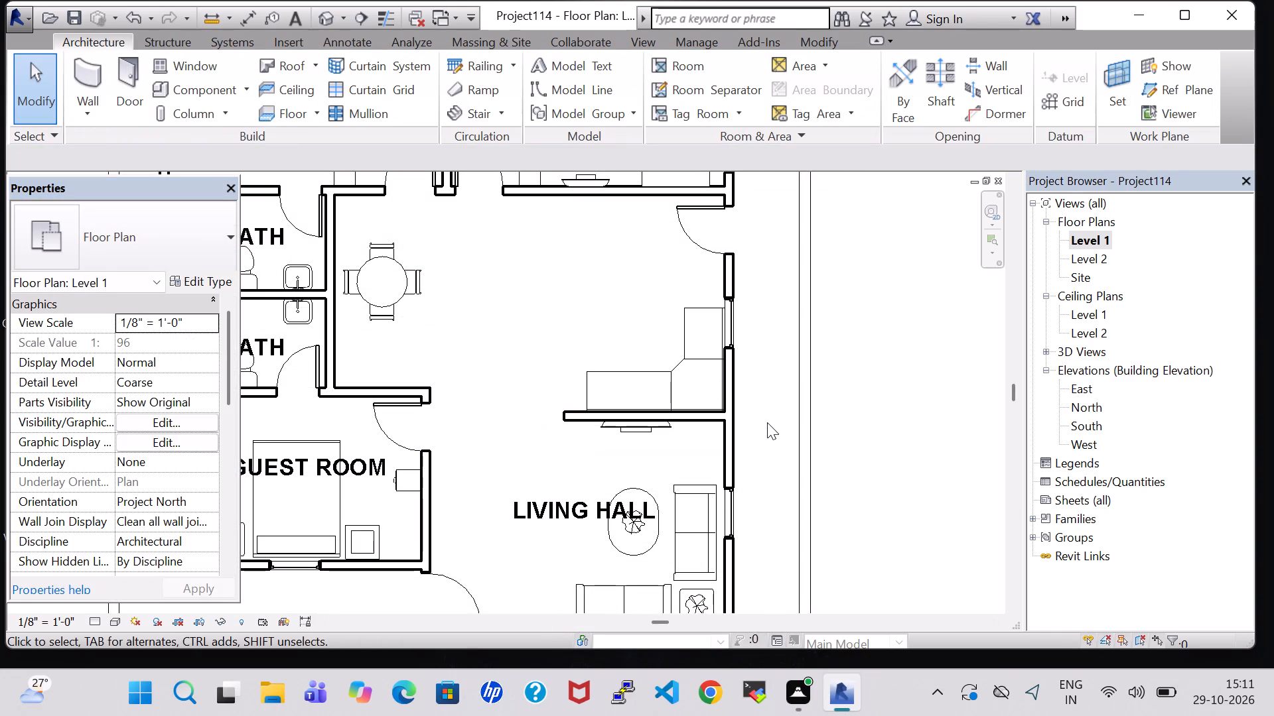
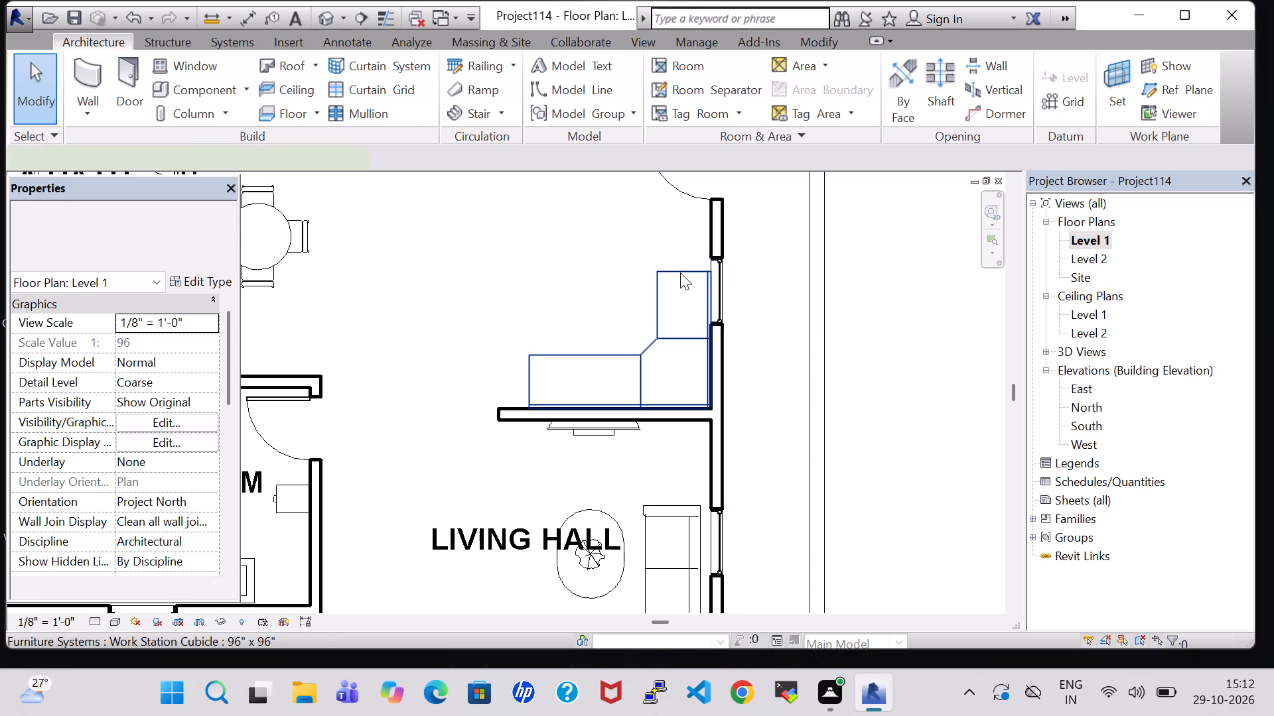
Set the Work Station Cubicle type's Panel1 Length to 5' 0" and Panel2 Length to 3' 0".
left_click(206, 280)
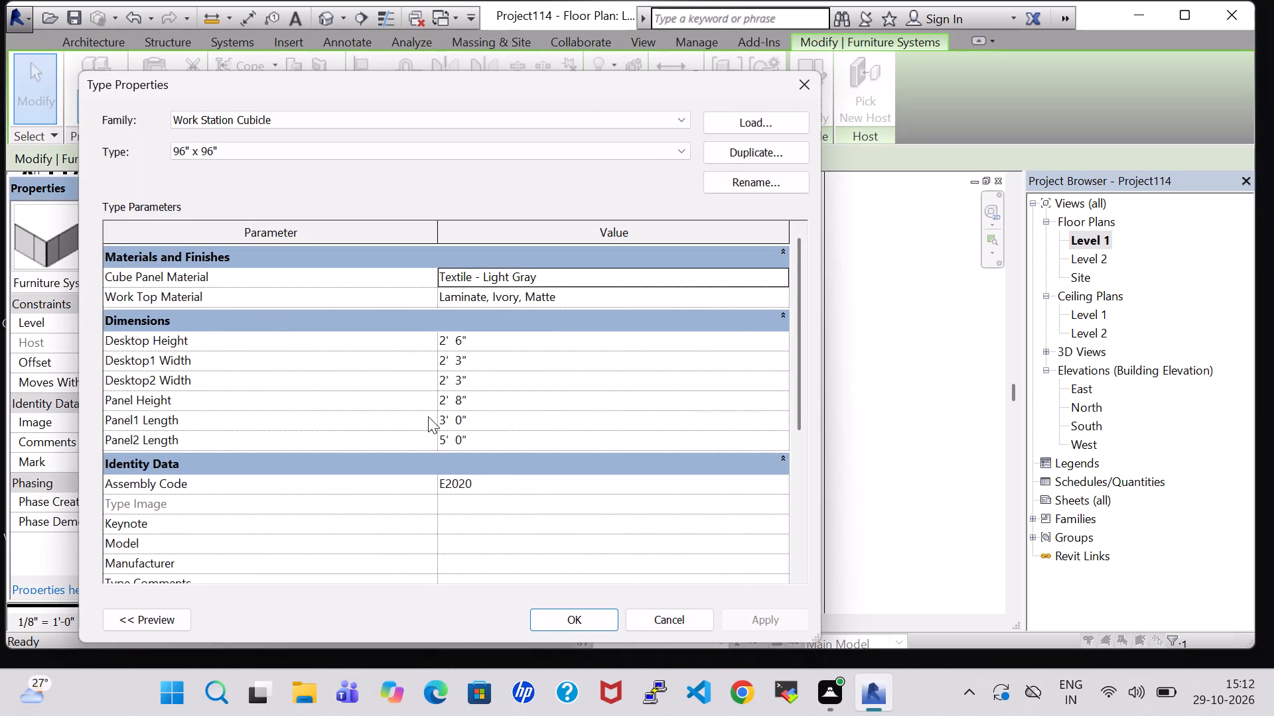
double_click(445, 418)
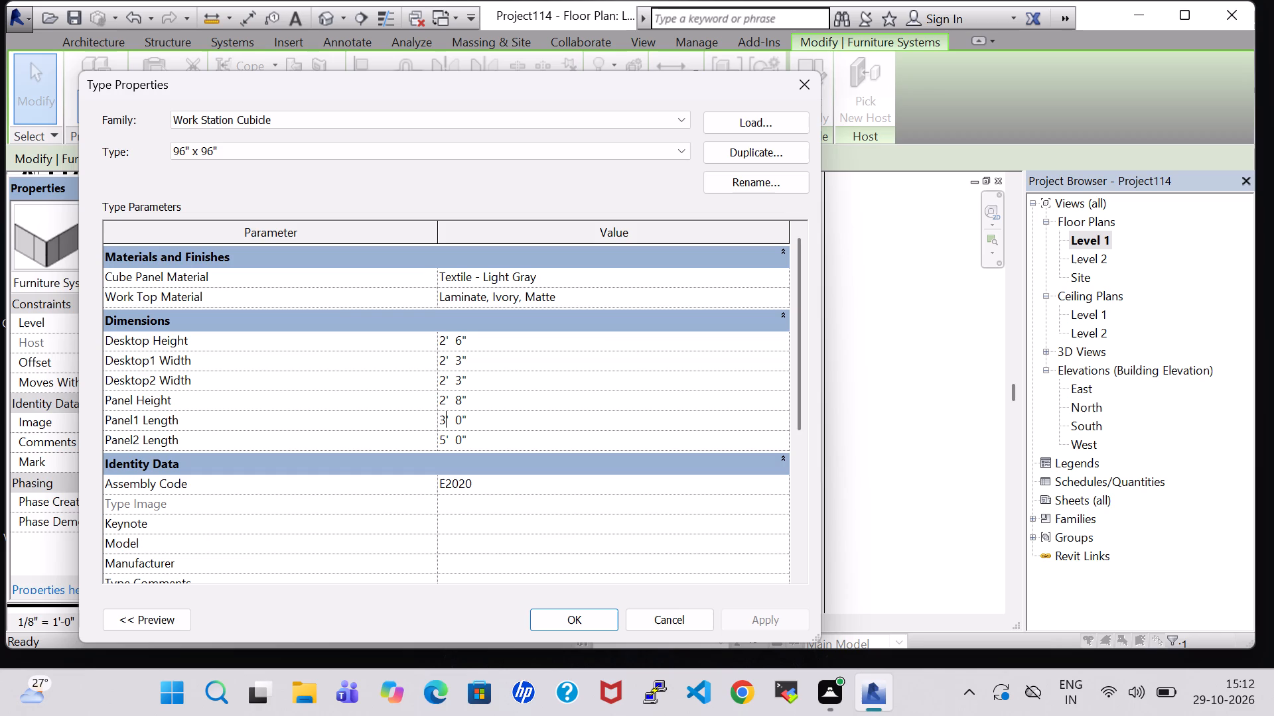
key("BackSpace")
key("5")
left_click(447, 437)
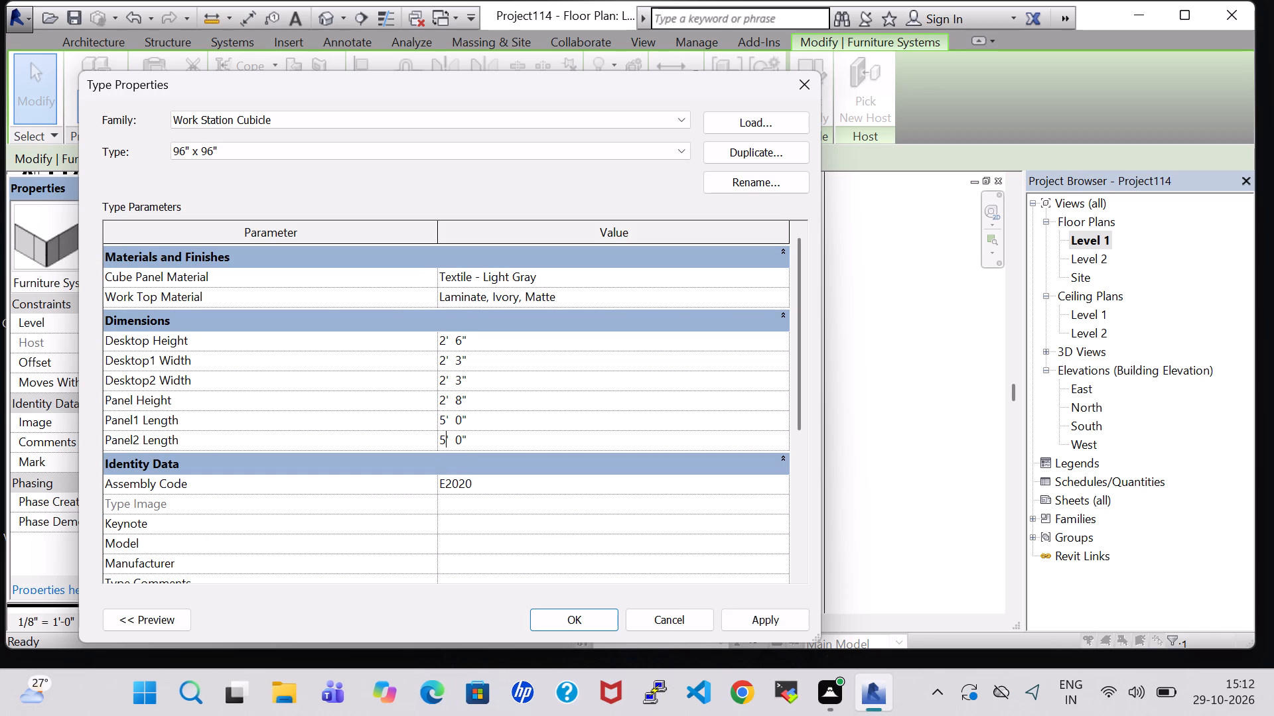
key("BackSpace")
key("3")
left_click(564, 624)
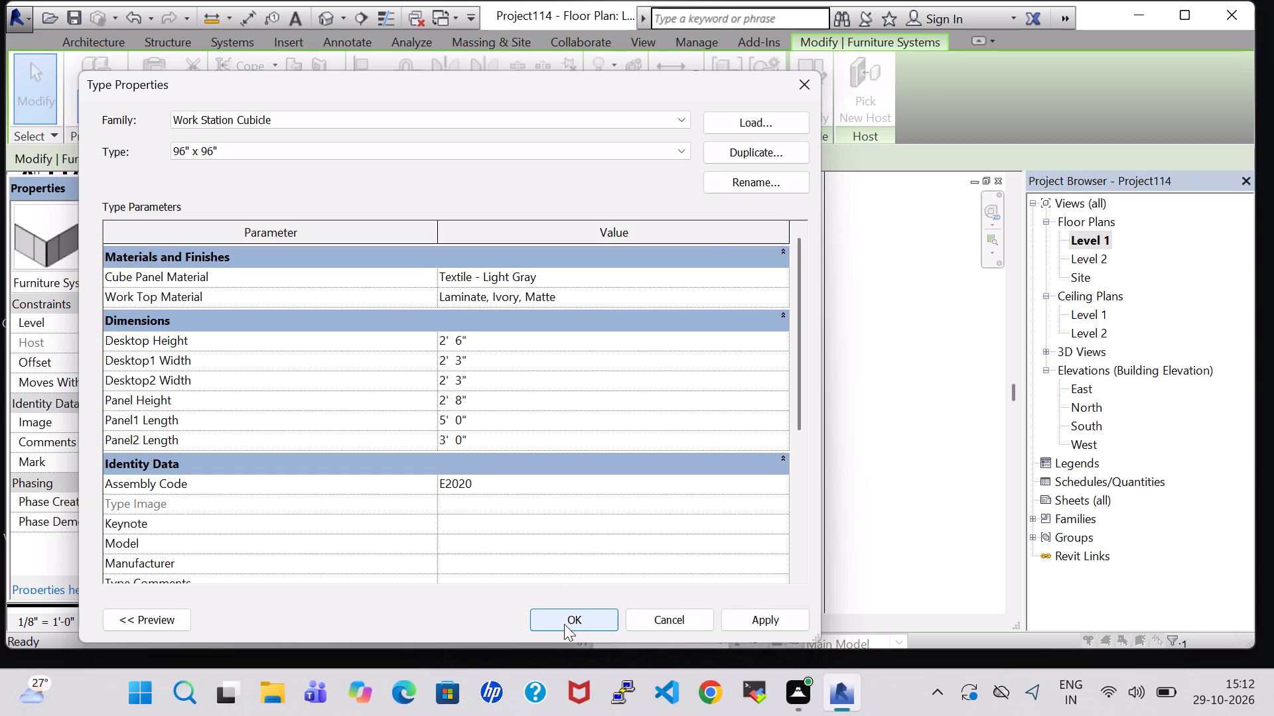
Shorten the workstation type's Panel2 Length to 2' 0" and deselect the workstation.
left_click(622, 350)
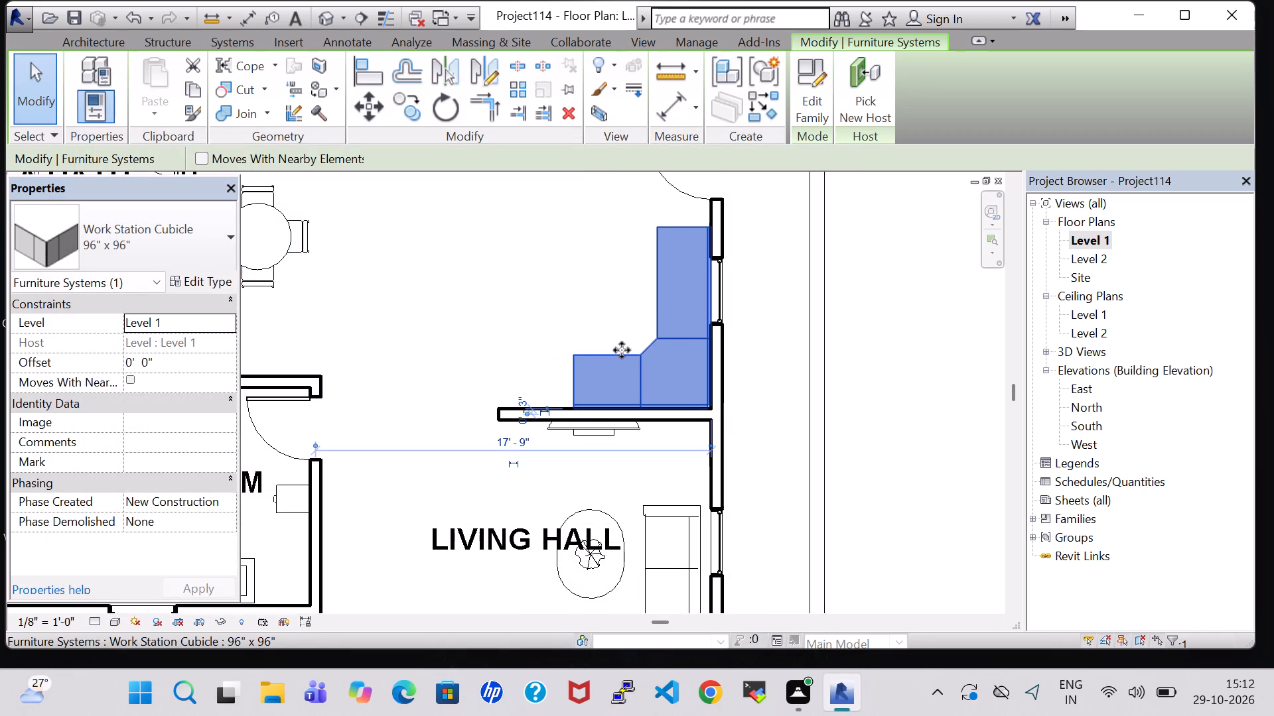
left_click(214, 276)
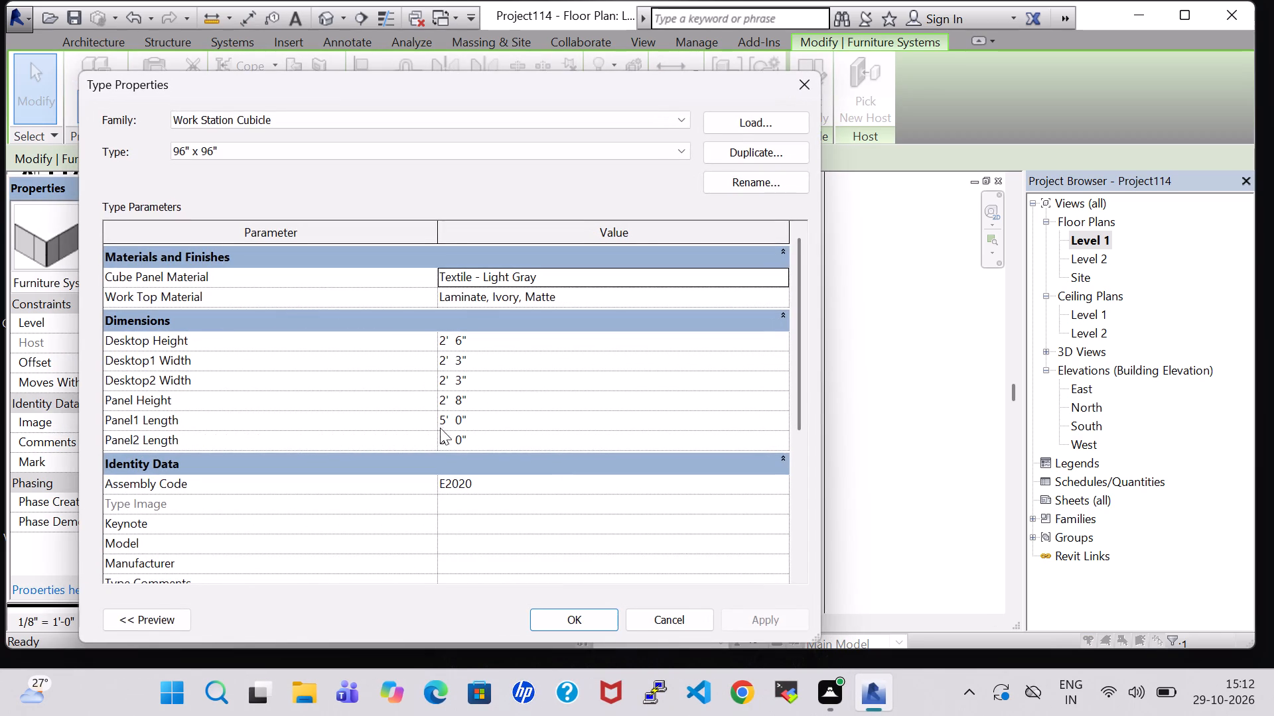
left_click(446, 444)
key("BackSpace")
key("2")
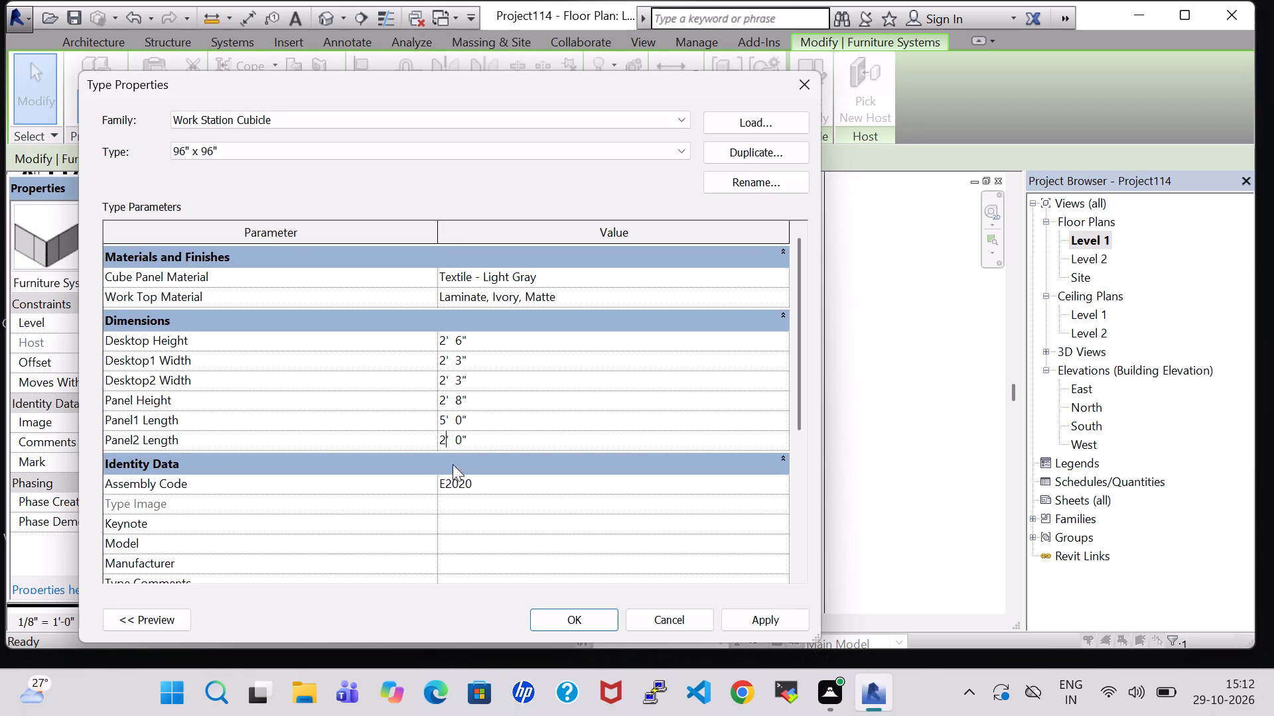
left_click(549, 615)
left_click(549, 297)
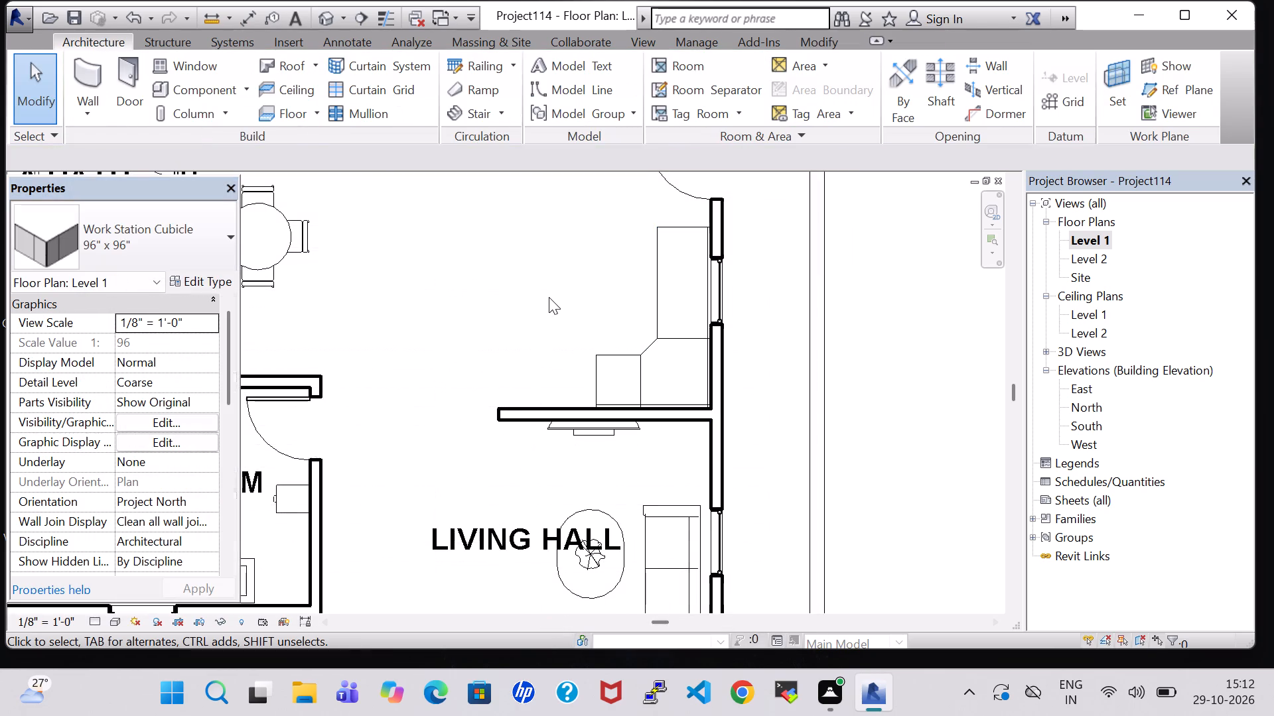
Load the Sink Kitchen-Double family from the library's Plumbing, Architectural, Fixtures, Sinks folder for placement as a component.
scroll(549, 298, "down", 3)
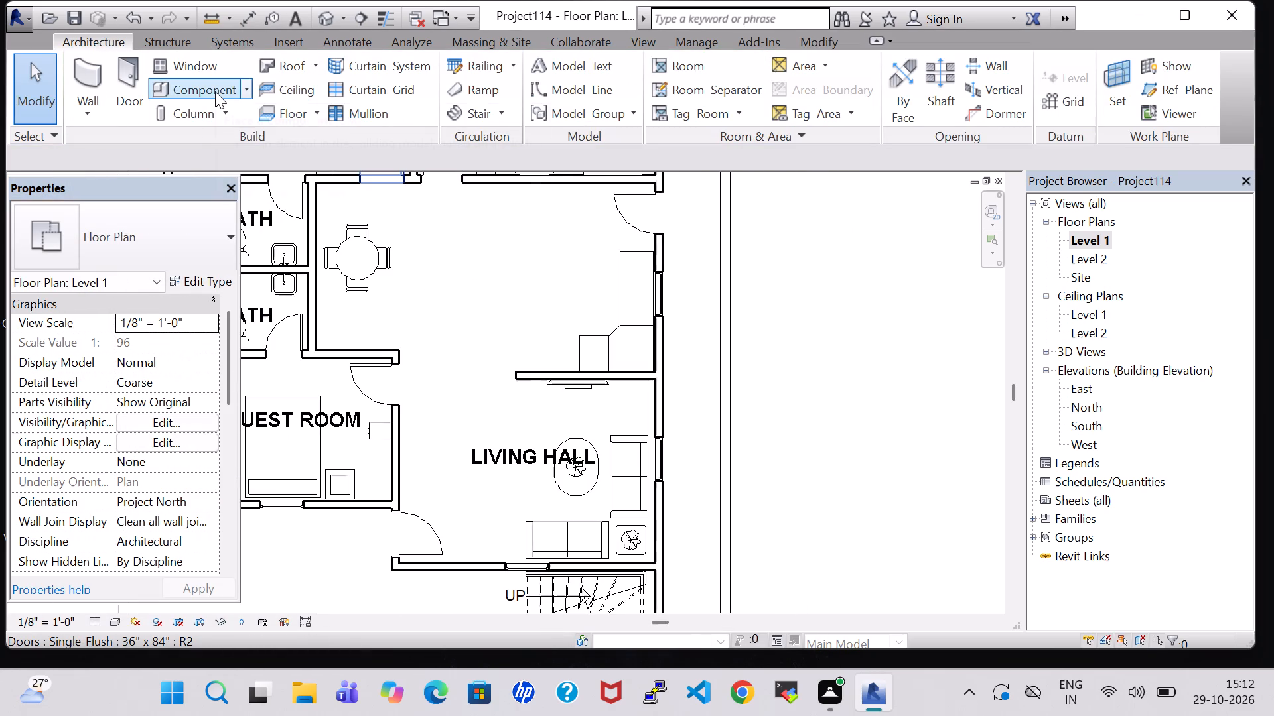
left_click(215, 91)
left_click(800, 105)
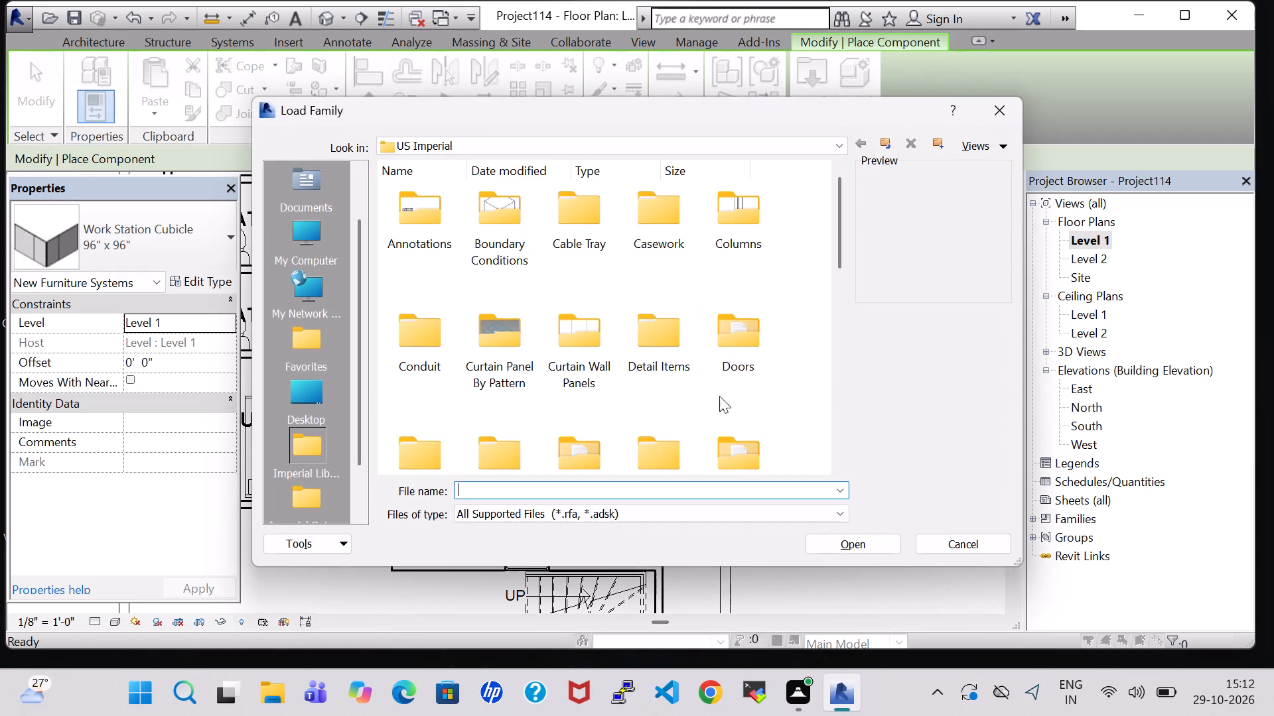
left_click(730, 436)
key("p")
double_click(557, 185)
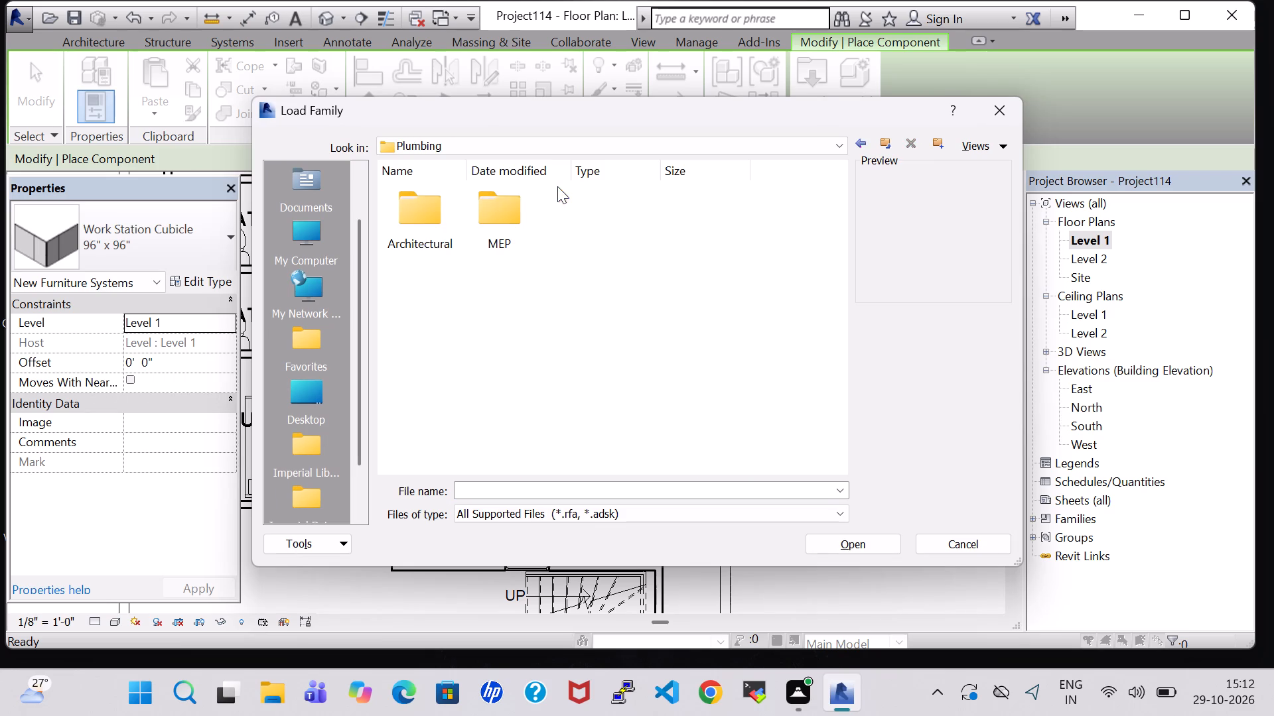
double_click(432, 216)
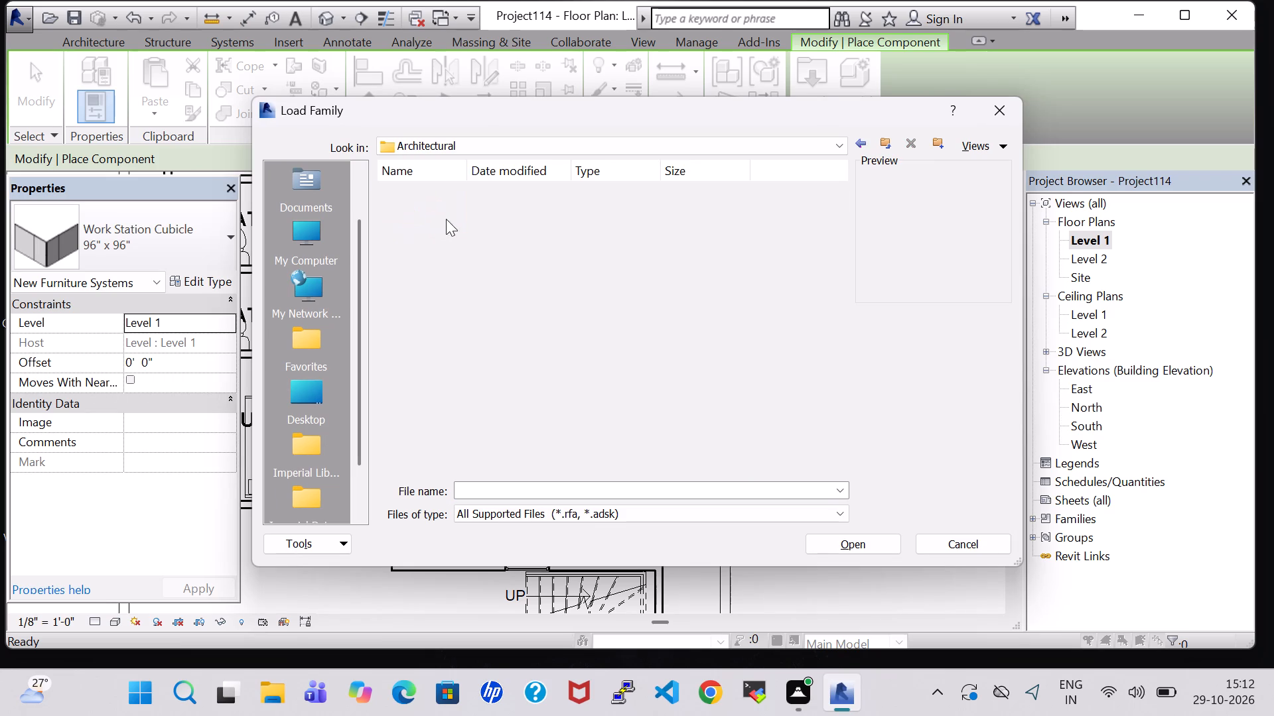
double_click(489, 231)
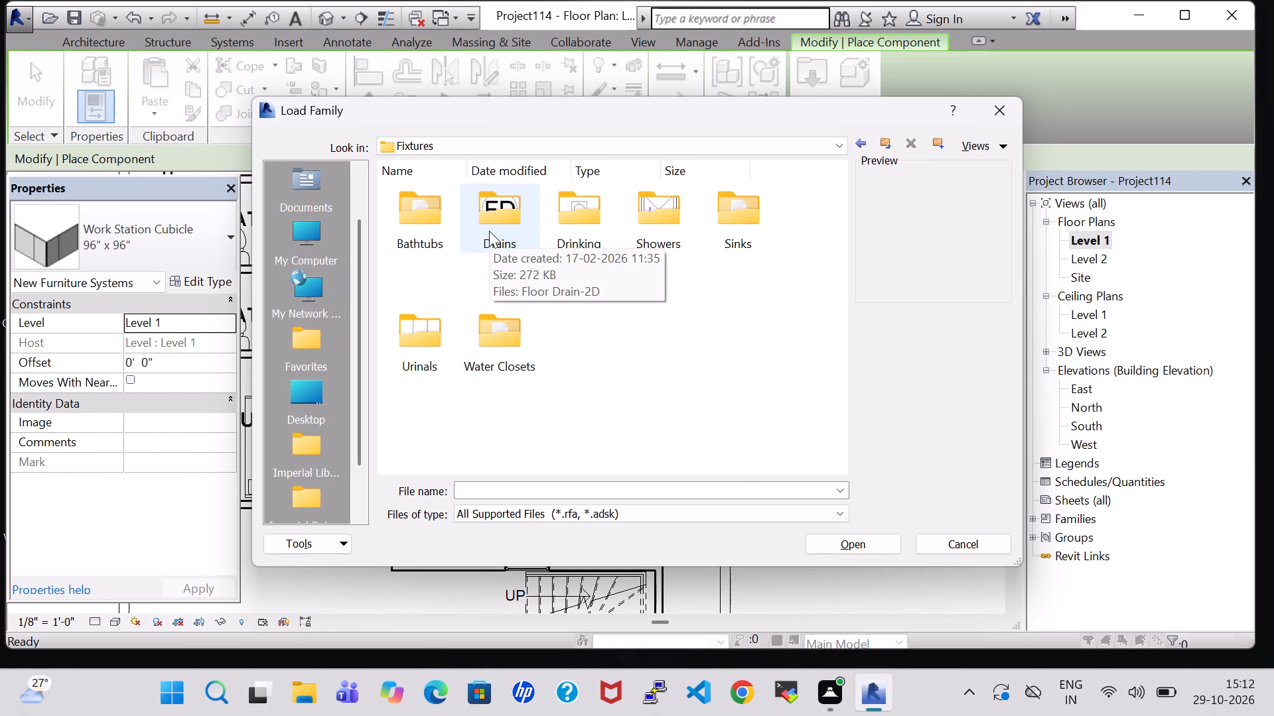
double_click(734, 223)
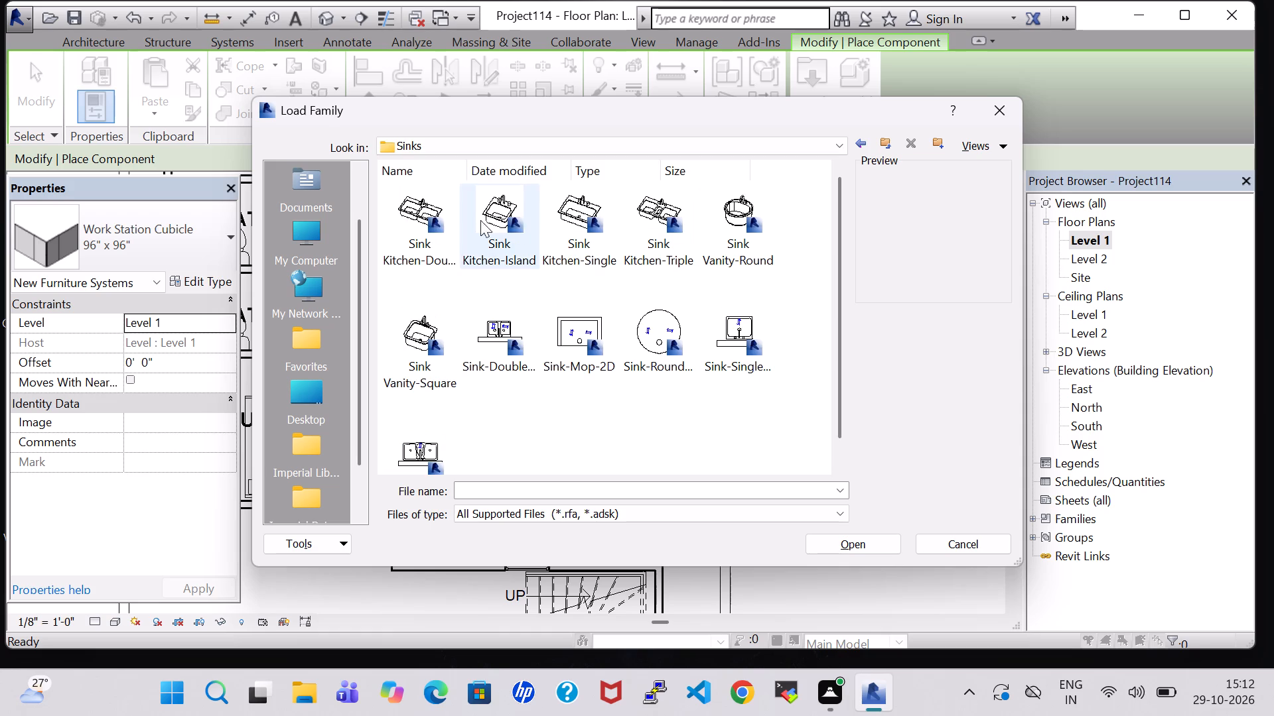
left_click(413, 217)
left_click(832, 536)
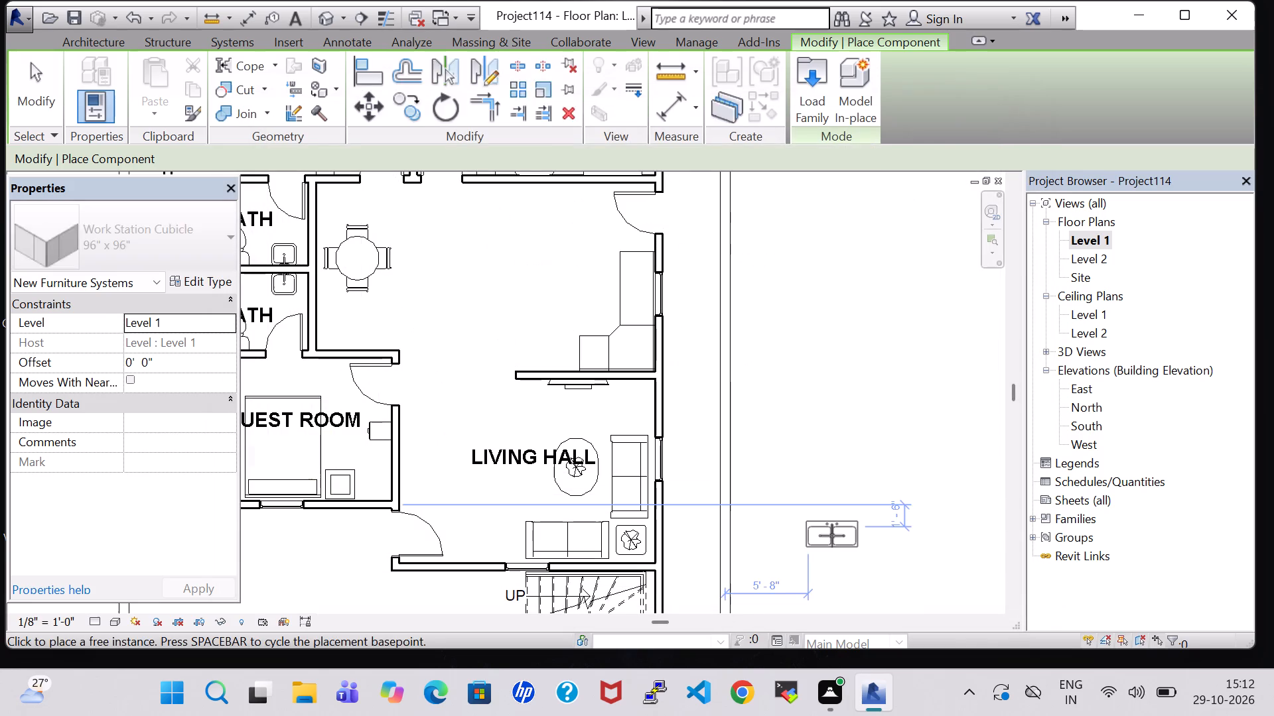
Place the 42" x 21" double kitchen sink beside the workstation's short leg, rotated so its taps back onto the partition wall.
scroll(555, 367, "up", 6)
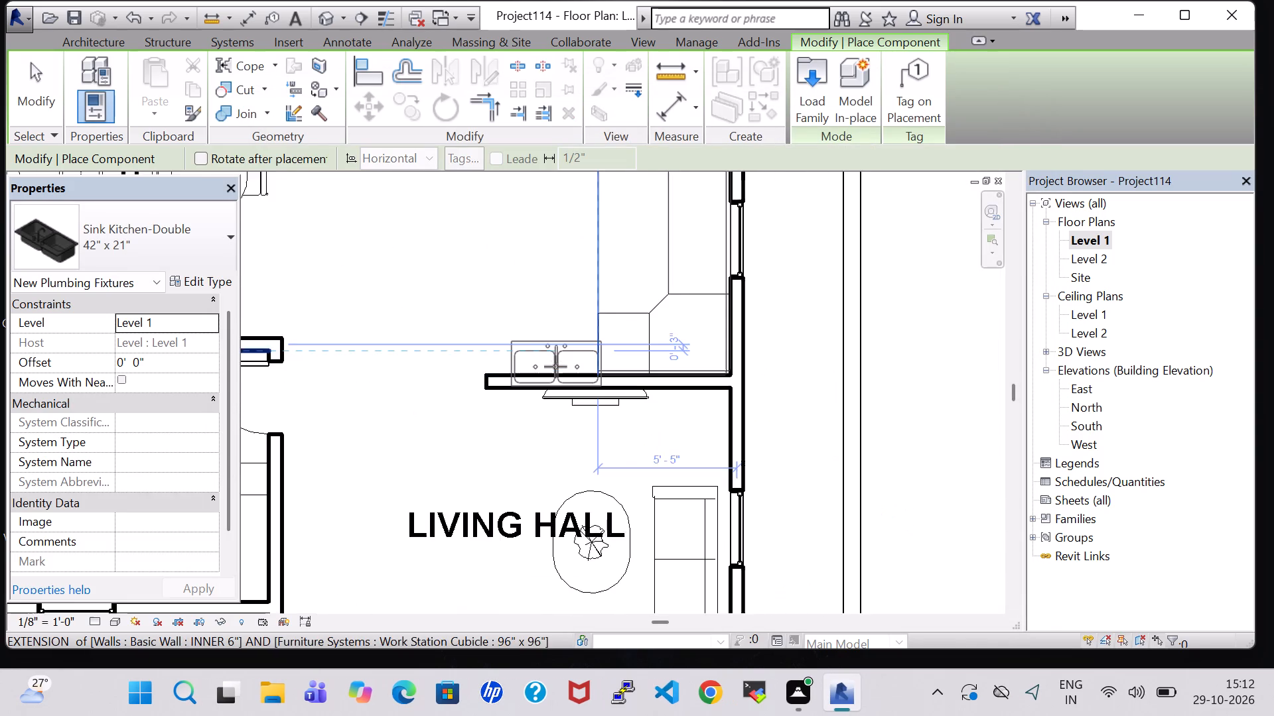
key("space")
key("space")
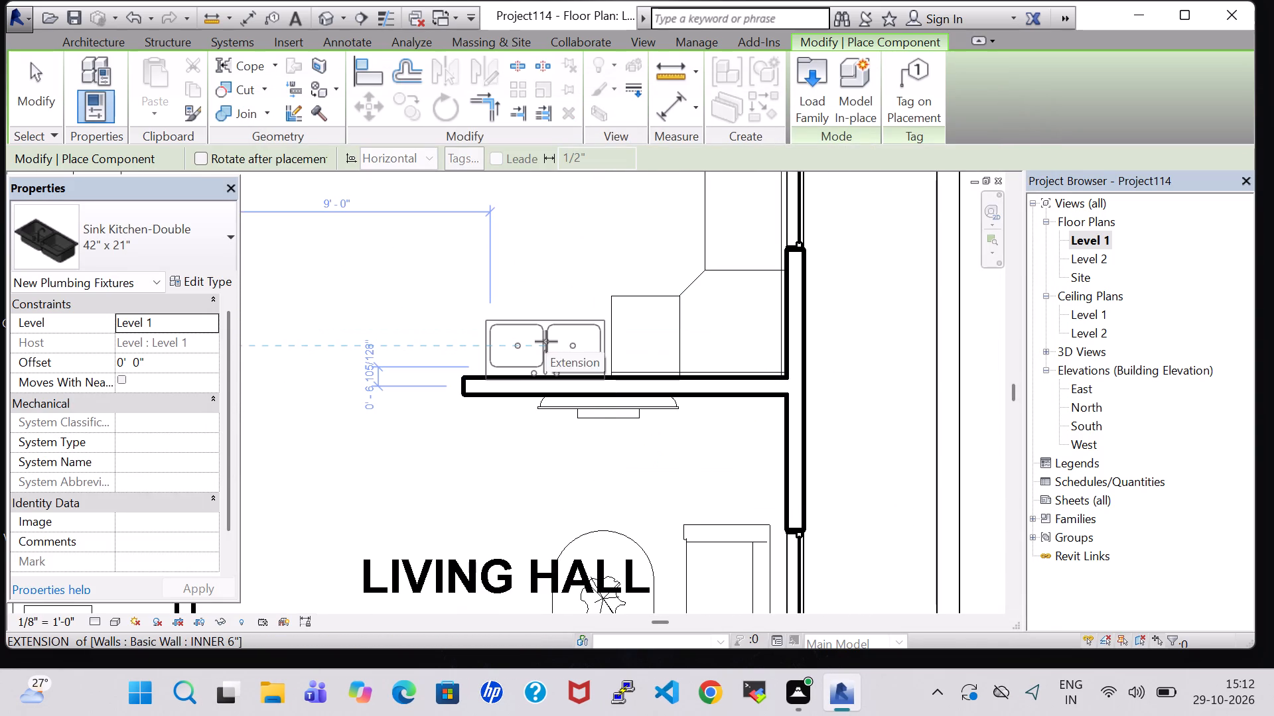
scroll(546, 341, "up", 6)
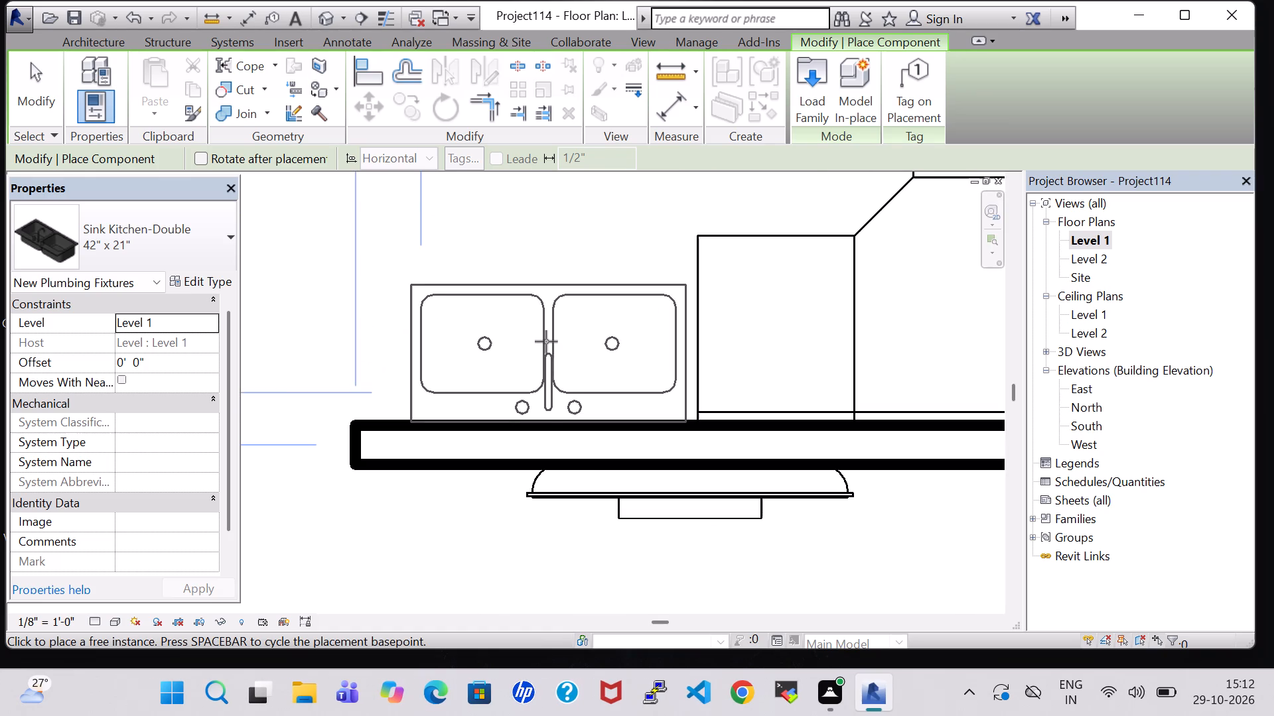
left_click(532, 345)
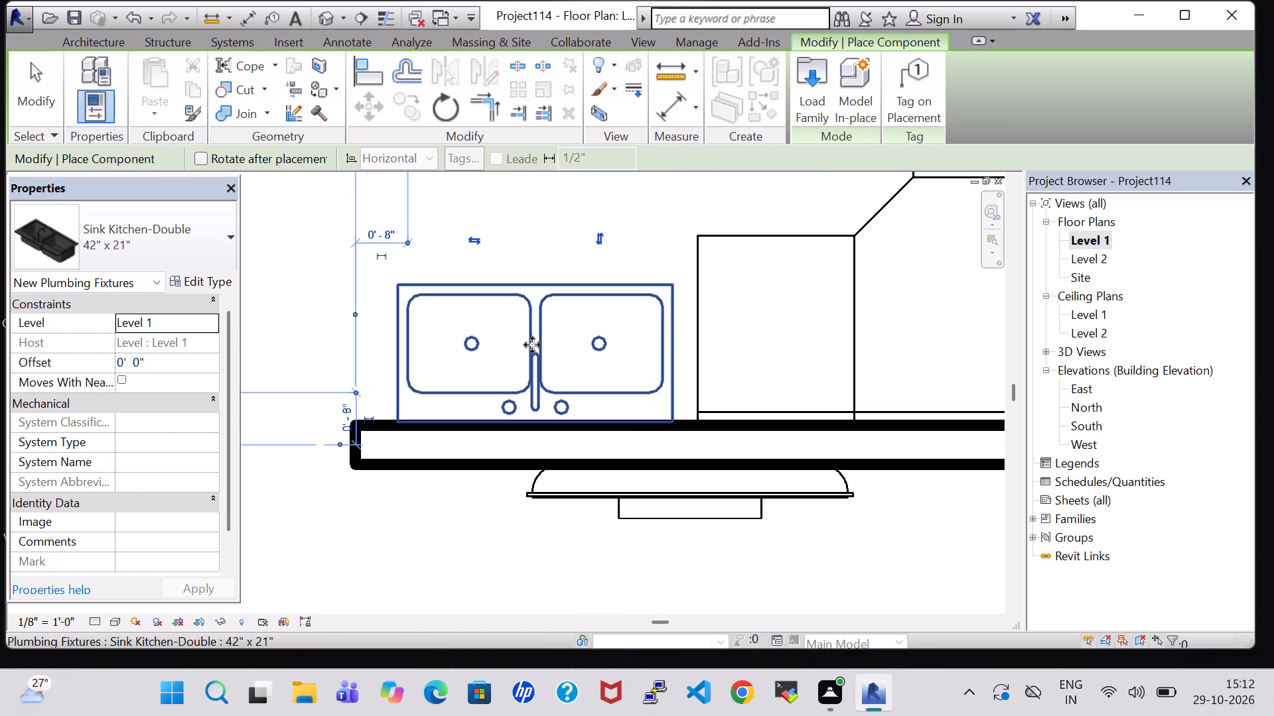
key("Escape")
key("Escape")
Nudge the double sink one increment toward the partition wall and two increments away from the workstation counter.
left_click(534, 292)
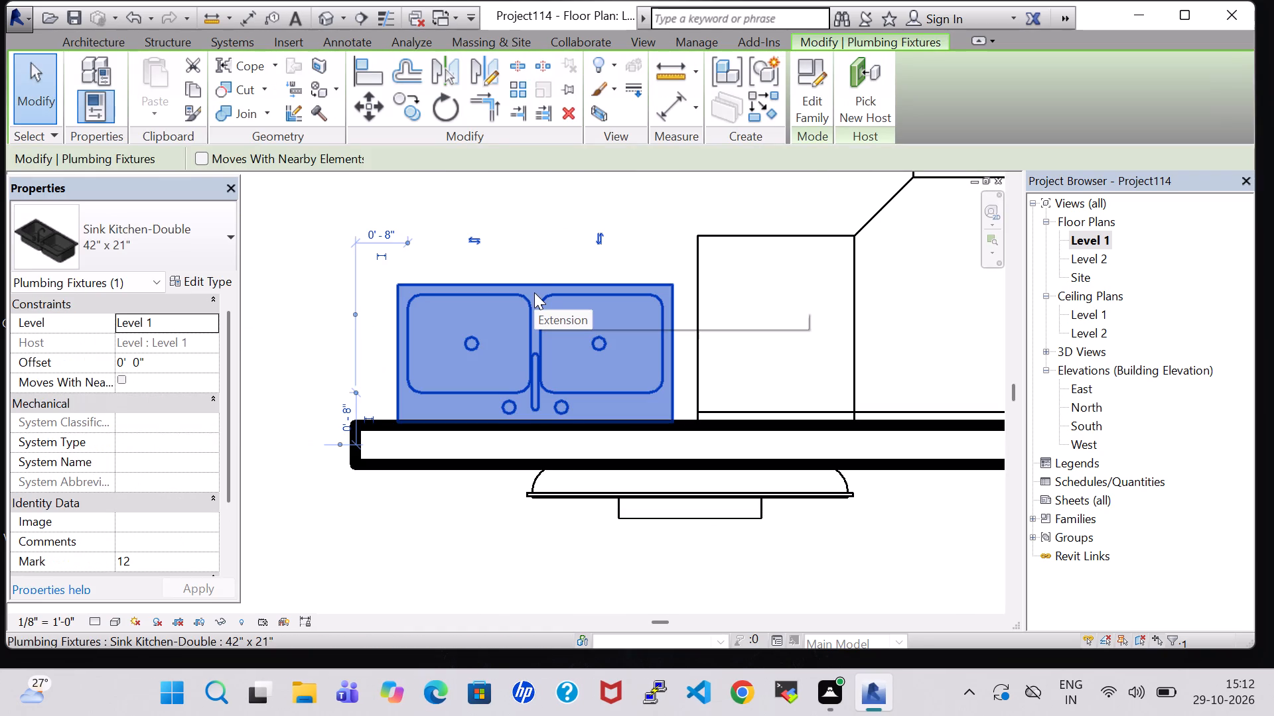
key("Down")
left_click(533, 250)
scroll(533, 250, "down", 4)
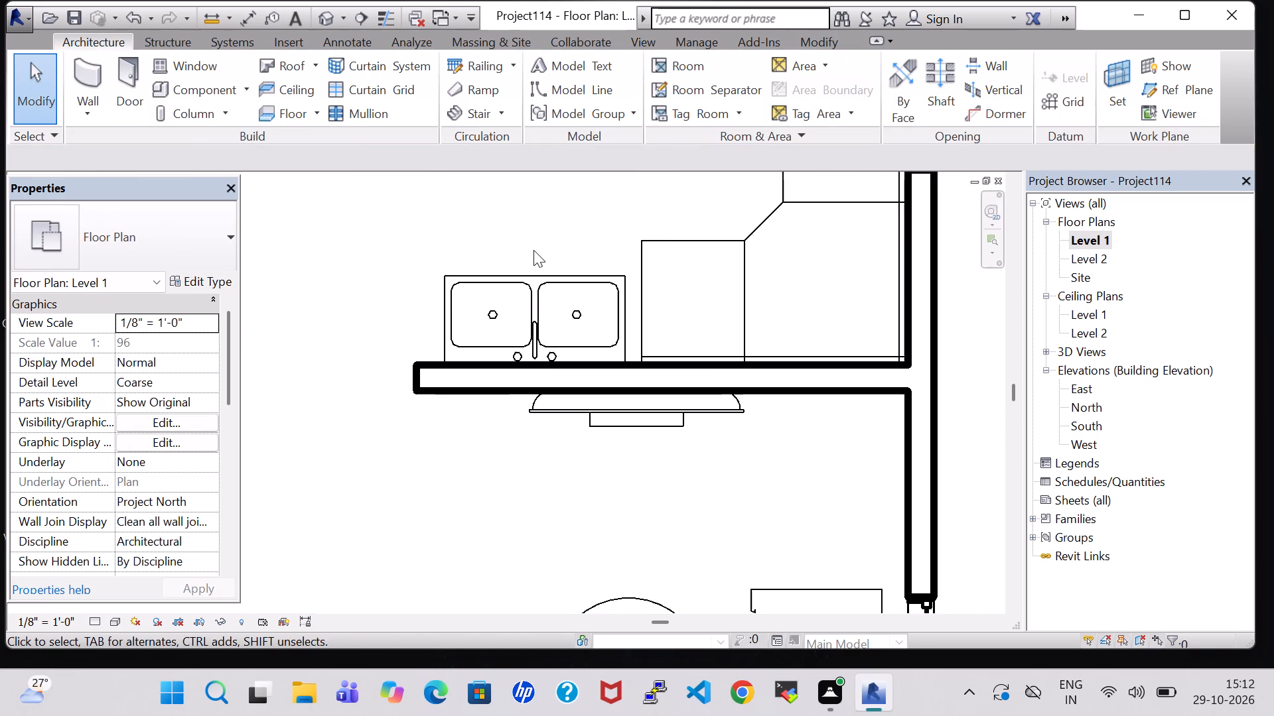
left_click(534, 266)
key("Left")
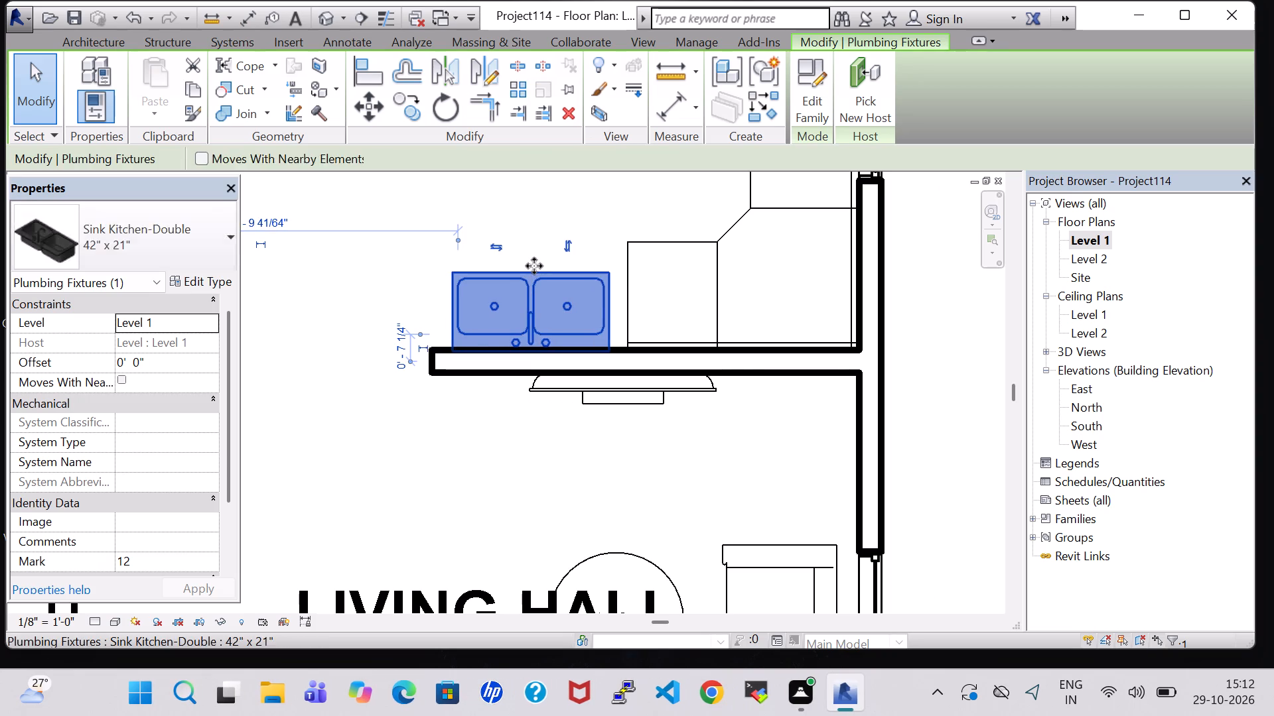
key("Left")
left_click(526, 202)
Load the Cook Top-4 Unit family from the library's Specialty Equipment, Domestic folder for placement as a component.
scroll(529, 205, "down", 6)
middle_click_drag(531, 210, 547, 219)
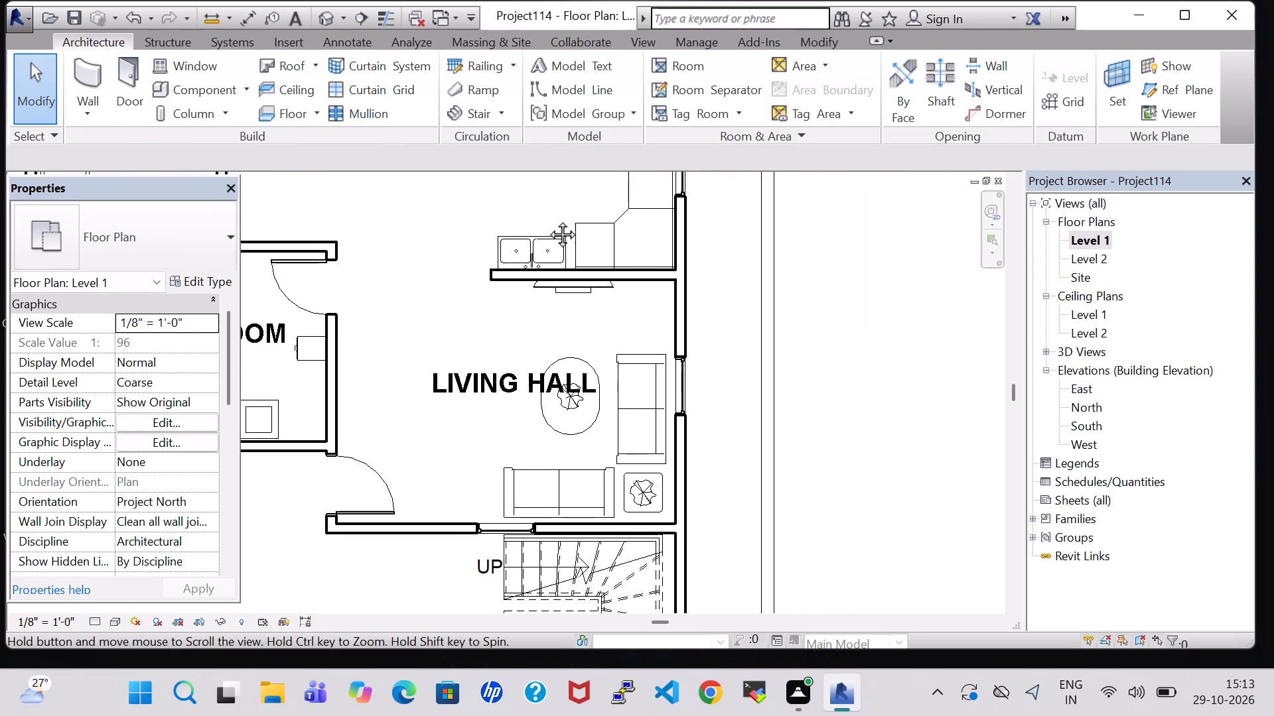
middle_click_drag(547, 219, 602, 450)
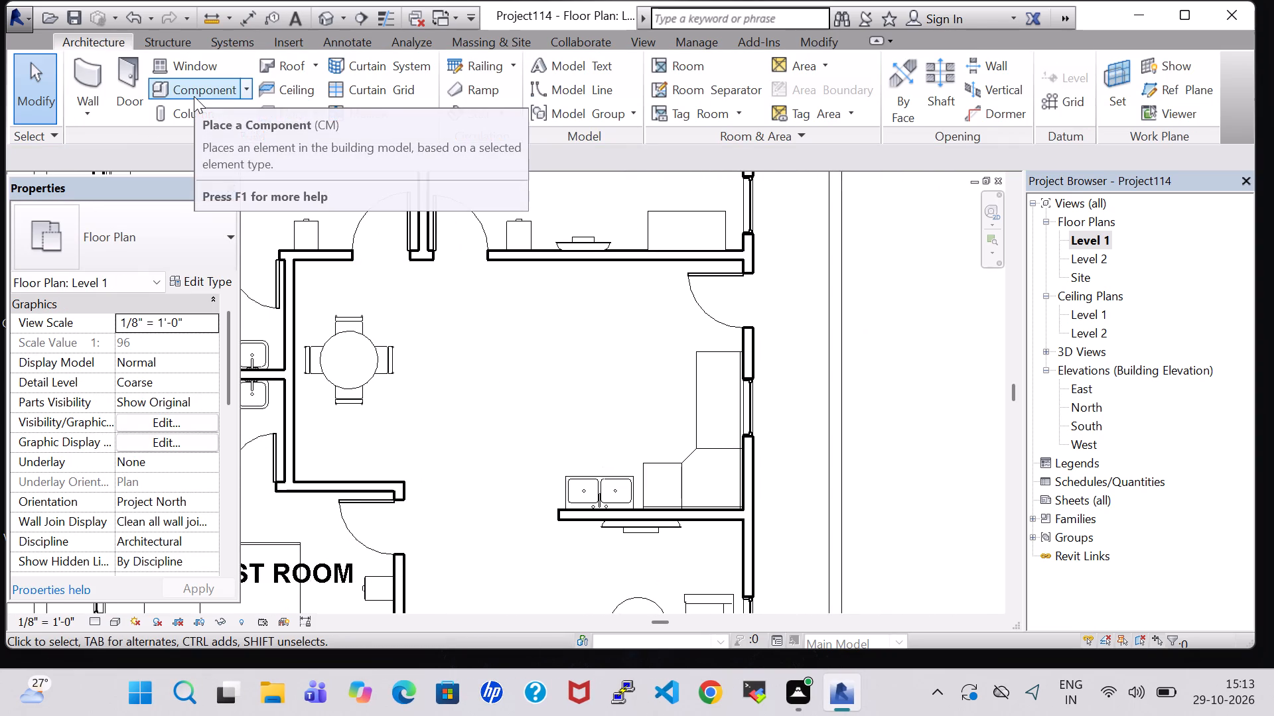
left_click(194, 96)
left_click(827, 111)
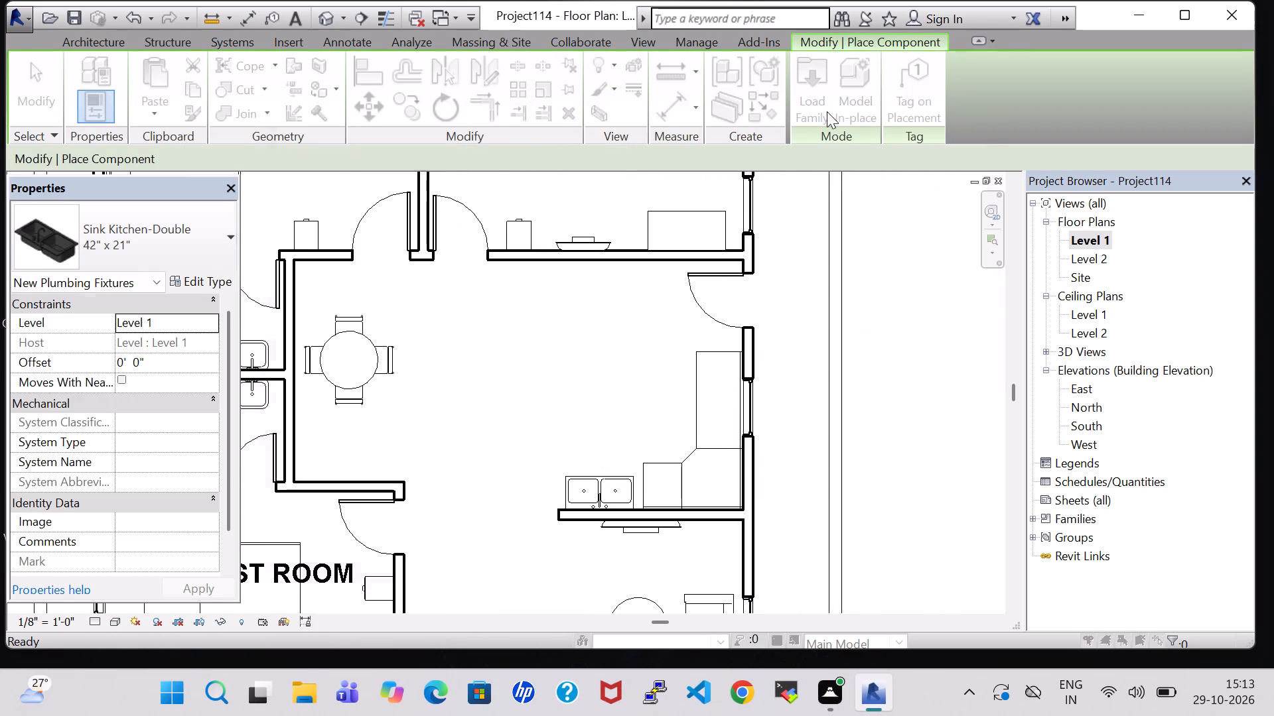
left_click(750, 449)
scroll(750, 449, "down", 1)
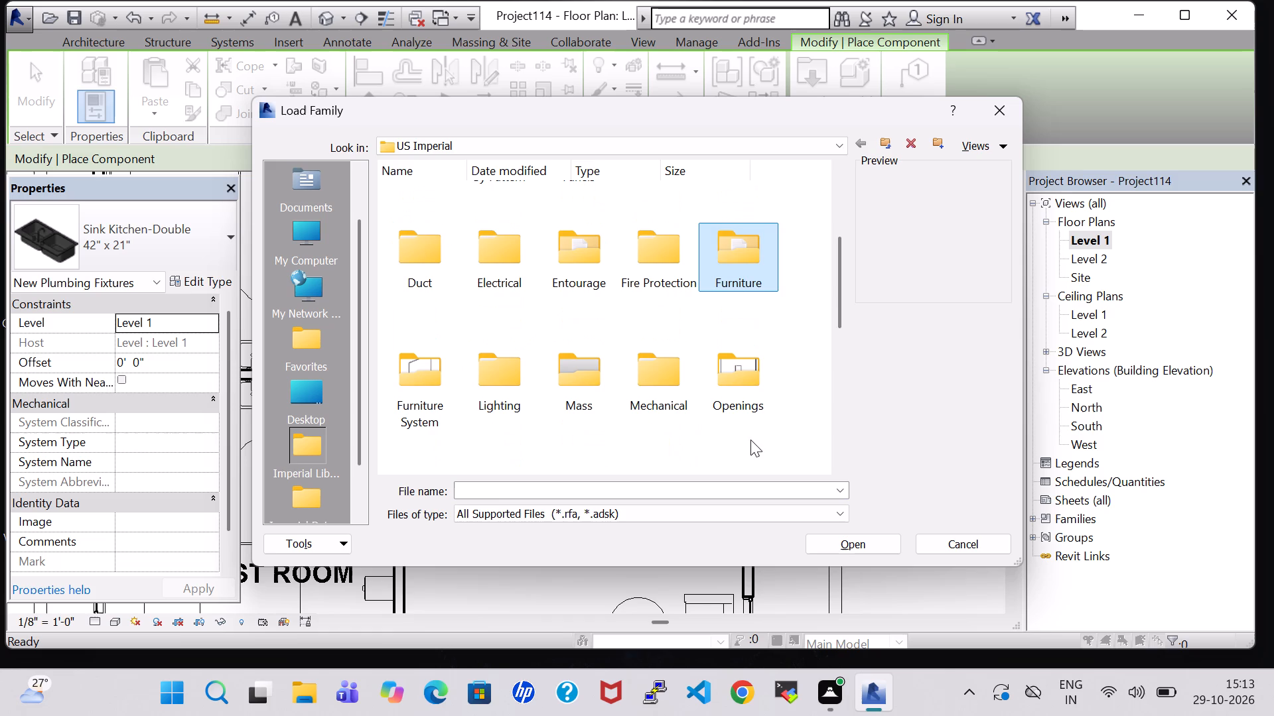
double_click(748, 278)
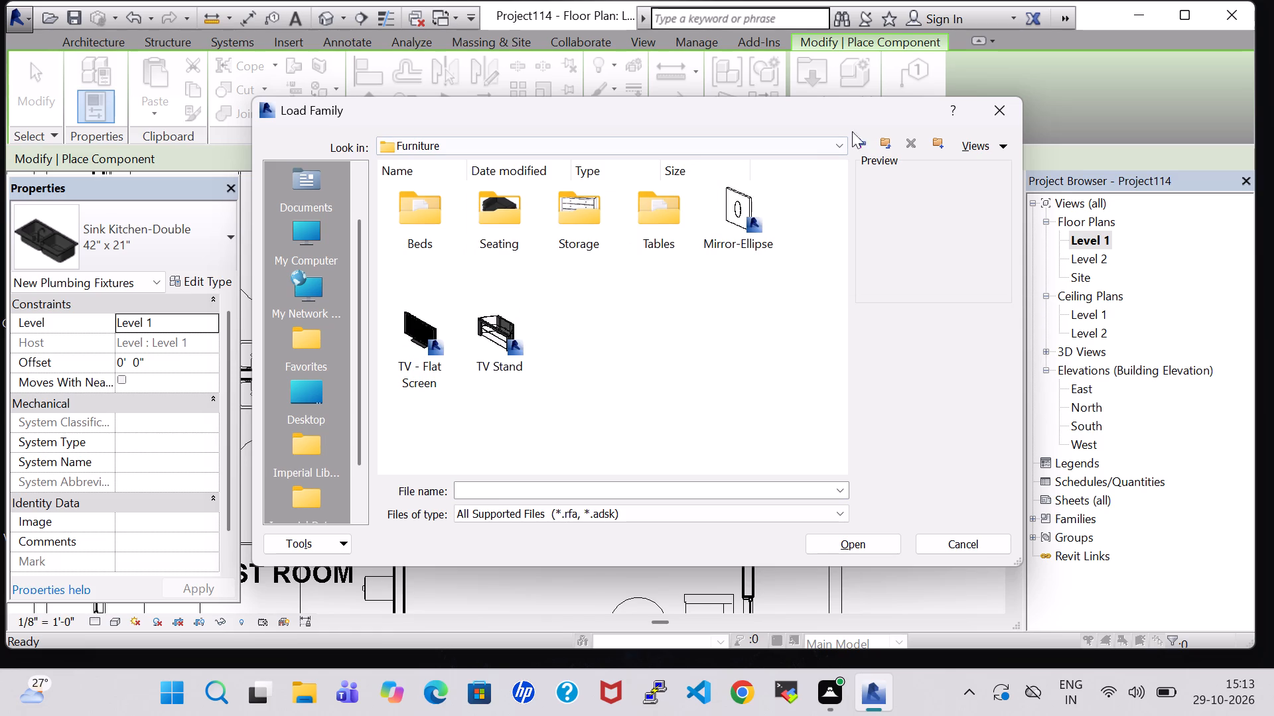
left_click(865, 143)
scroll(772, 349, "down", 2)
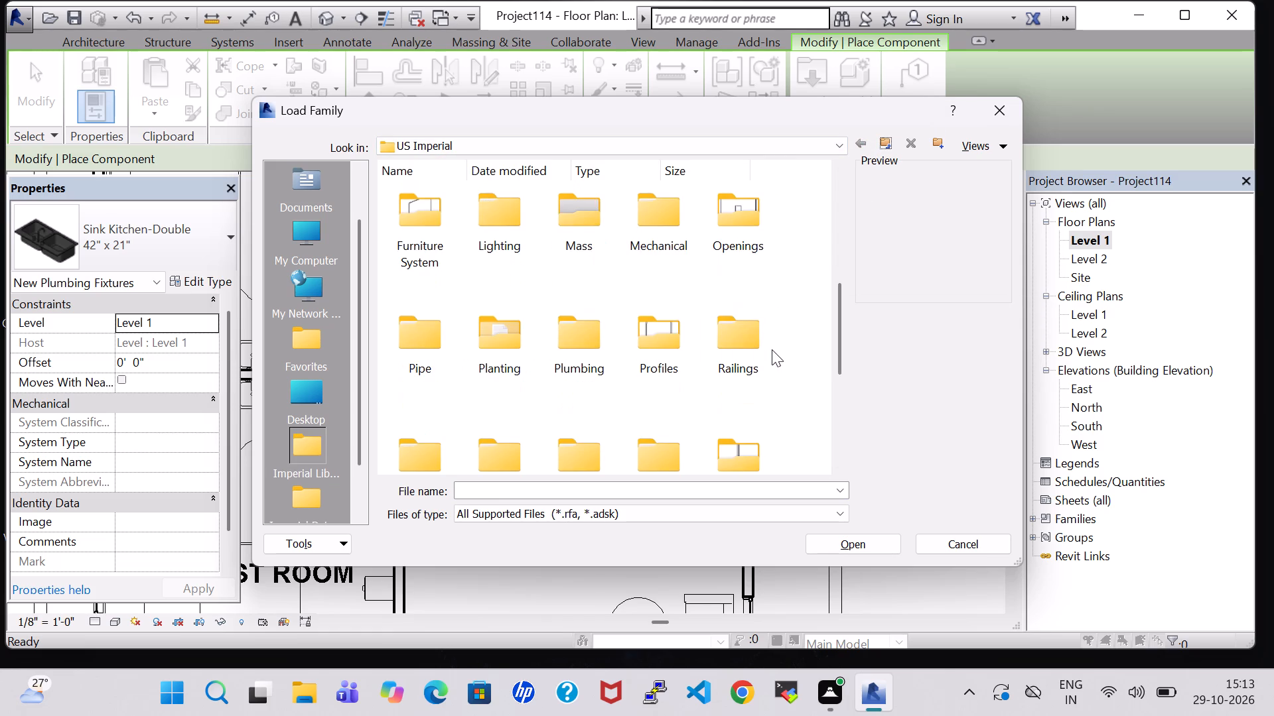
scroll(764, 346, "down", 1)
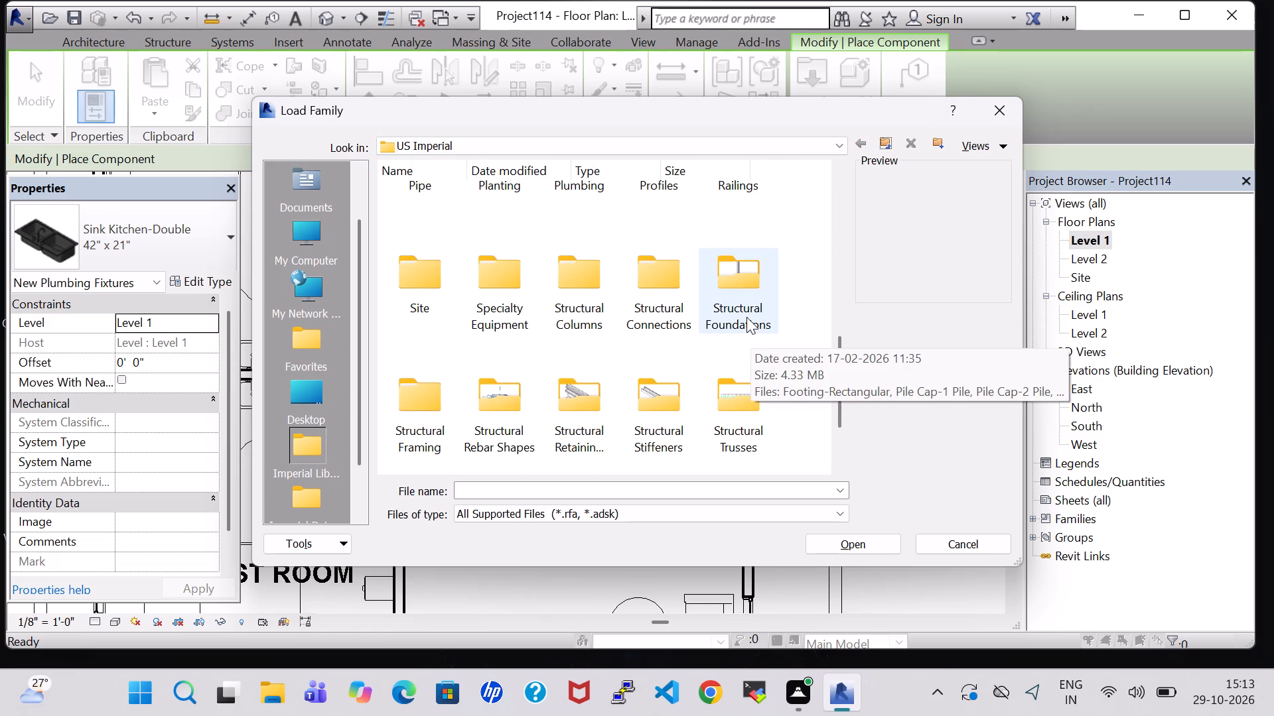
left_click(746, 317)
key("s")
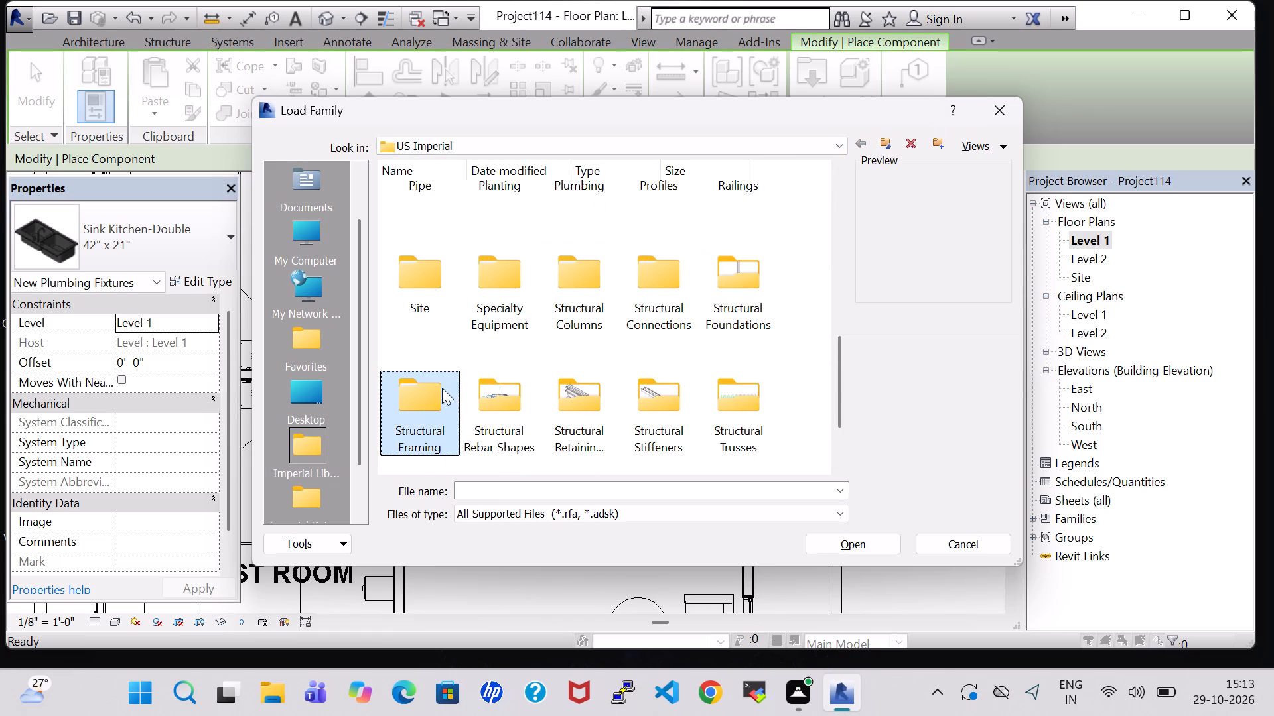
double_click(508, 317)
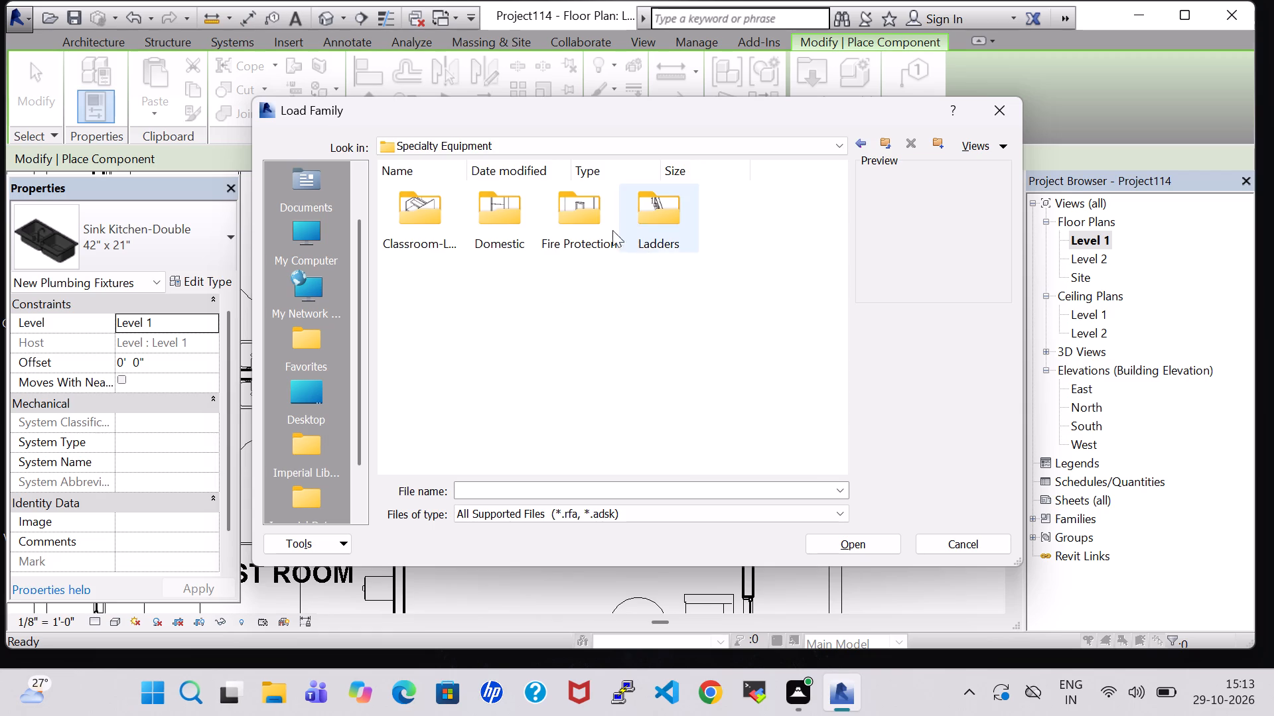
double_click(506, 221)
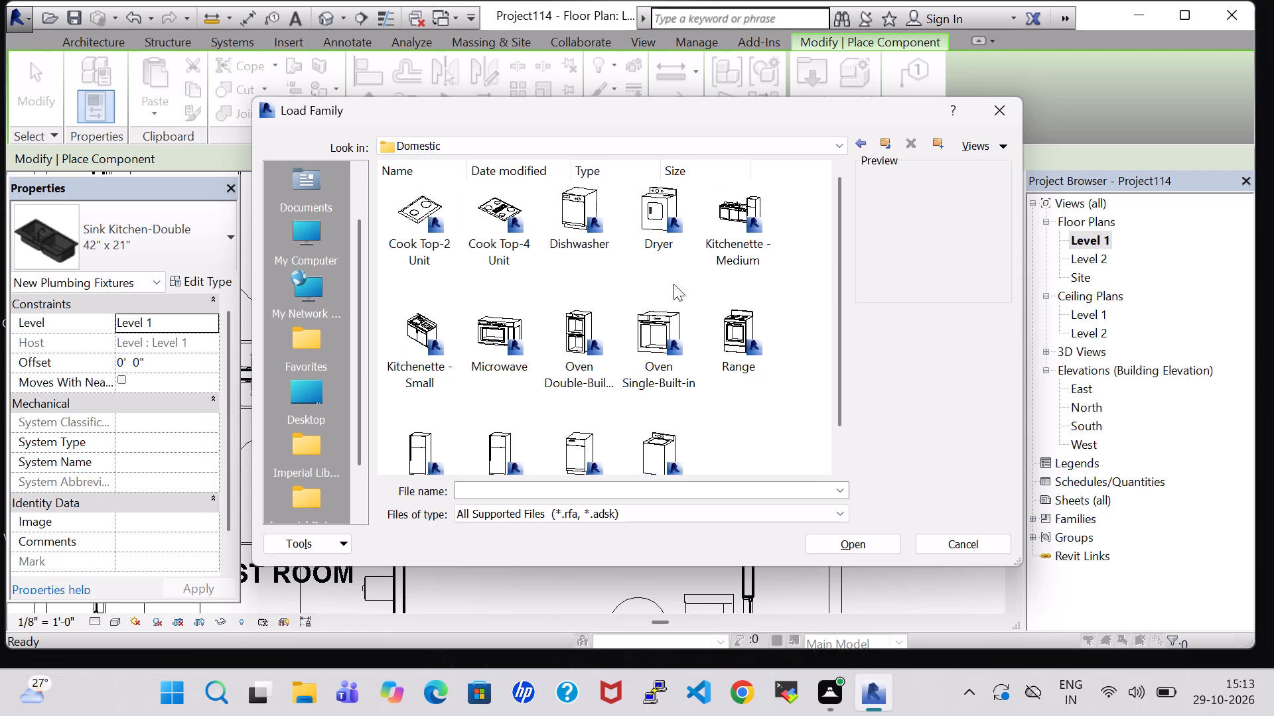
left_click(483, 227)
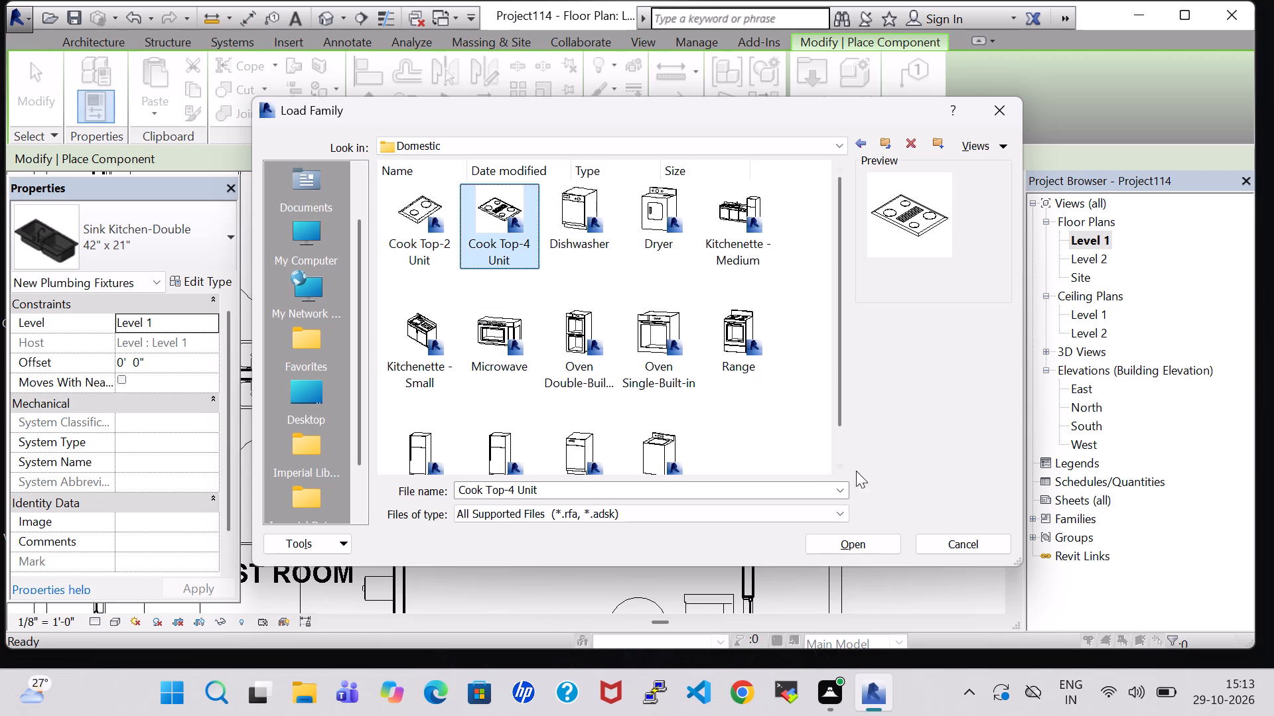
left_click(883, 548)
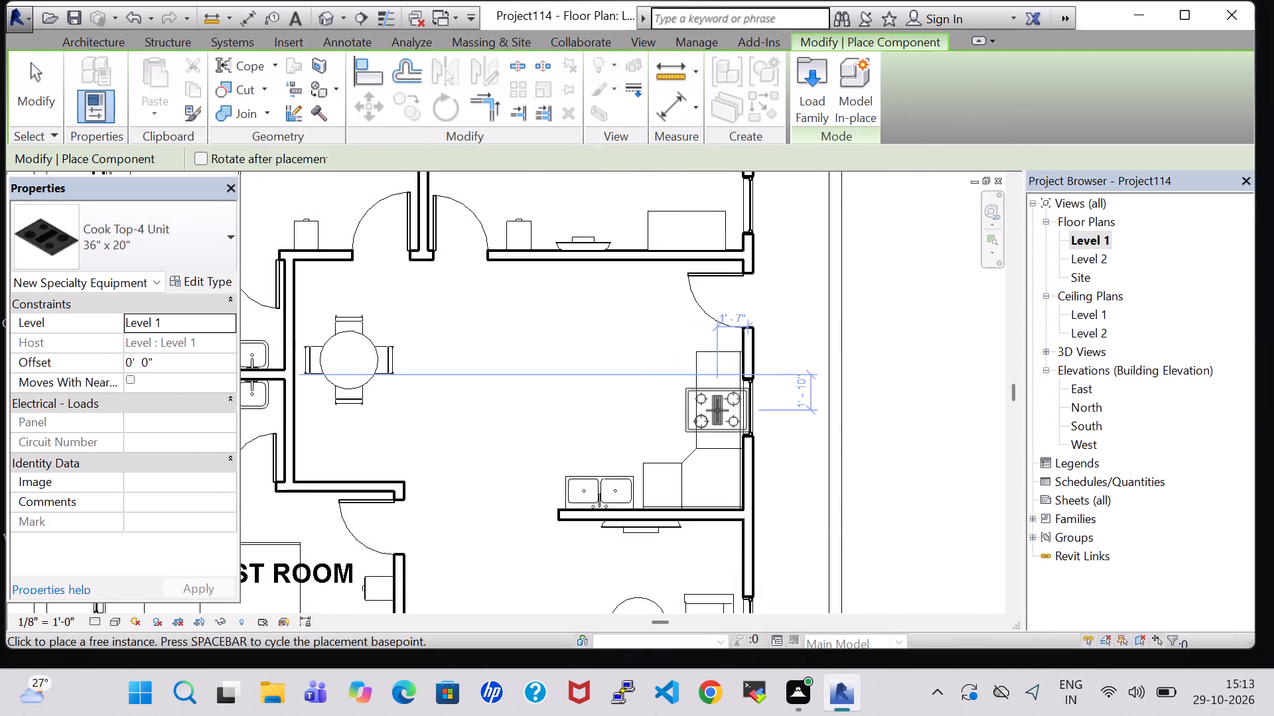
Rotate the 36" x 20" four-burner cook top and position it on the counter's long leg beside the window.
scroll(717, 410, "up", 6)
key("space")
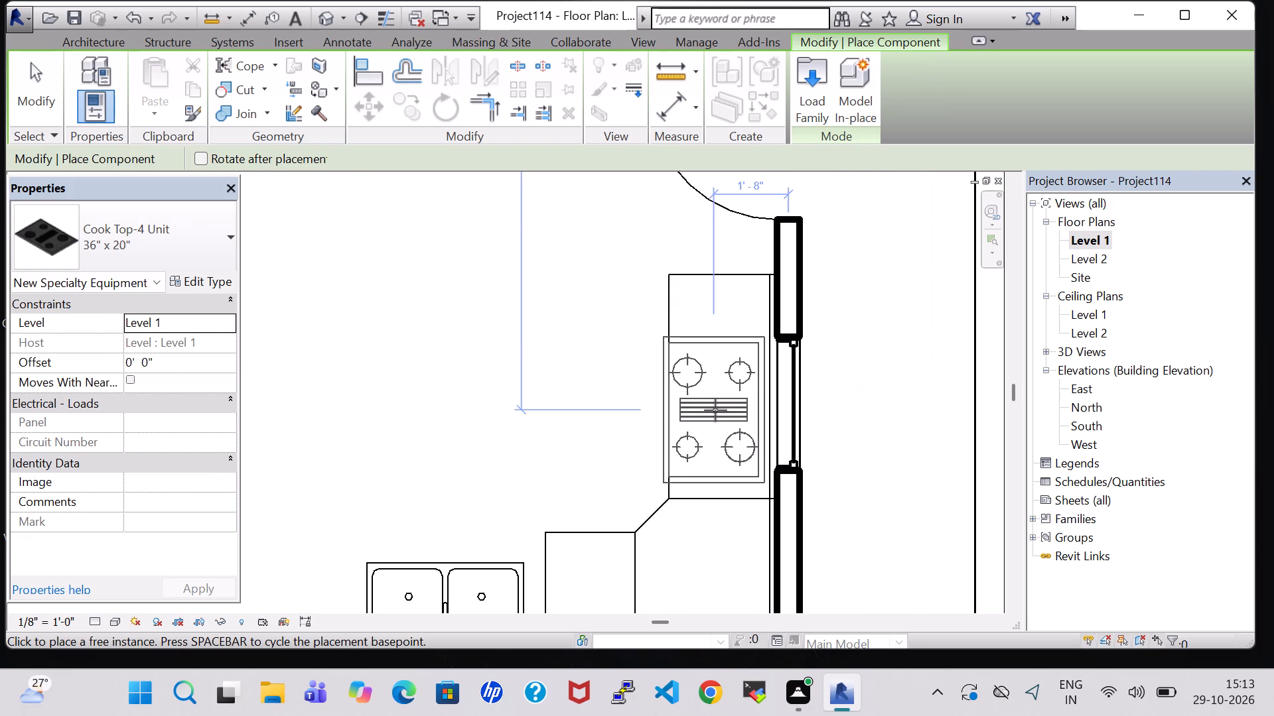
key("space")
key("space")
scroll(715, 410, "up", 5)
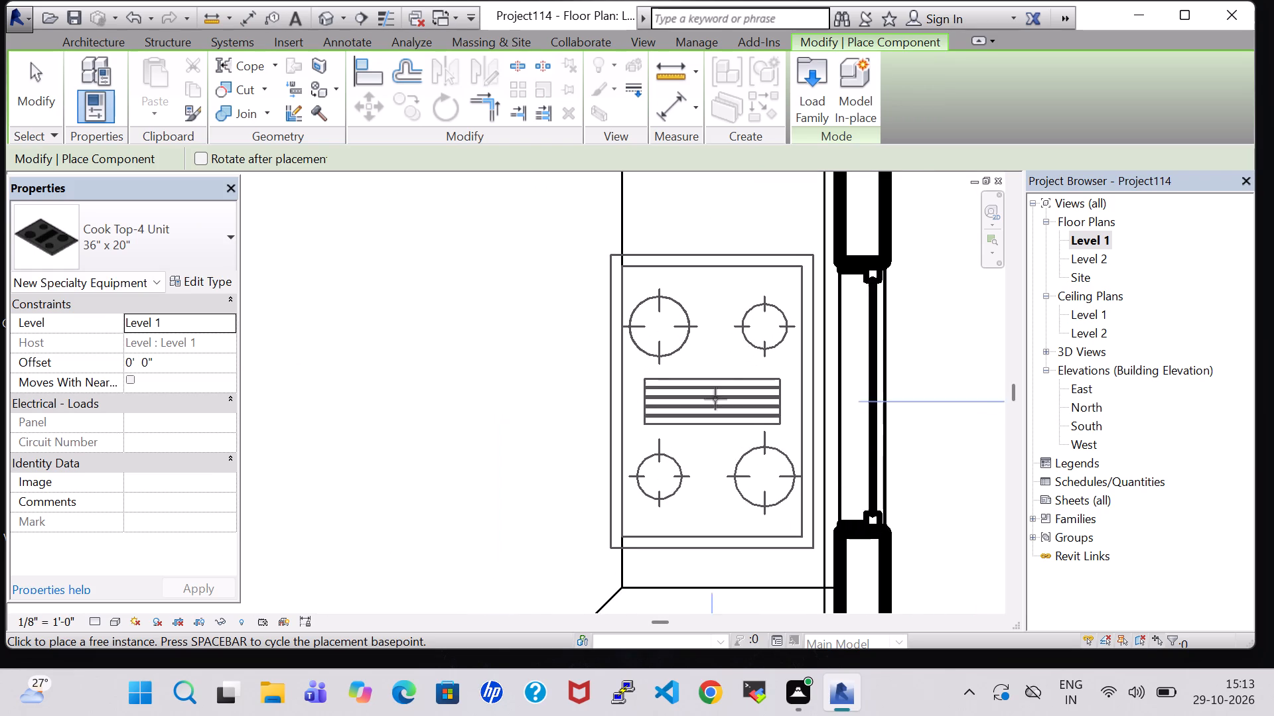
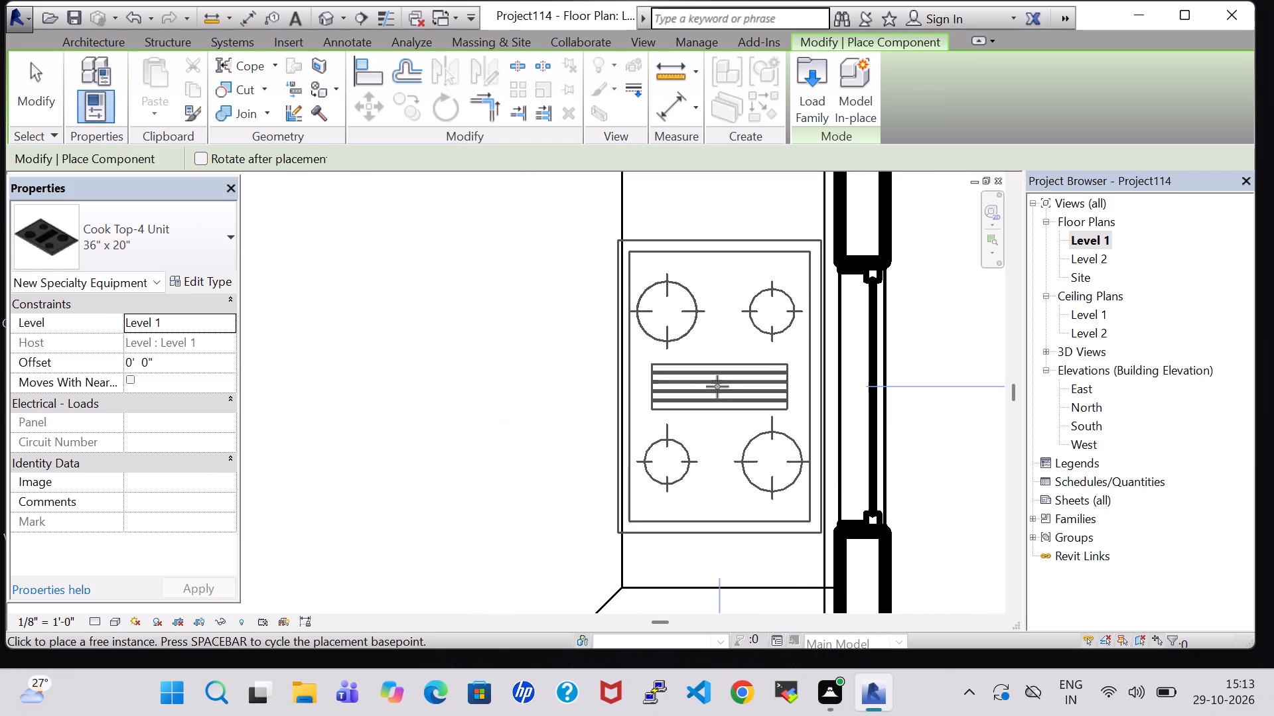
End component placement with the four-burner cook top in position on the counter beside the window.
key("Escape")
key("Escape")
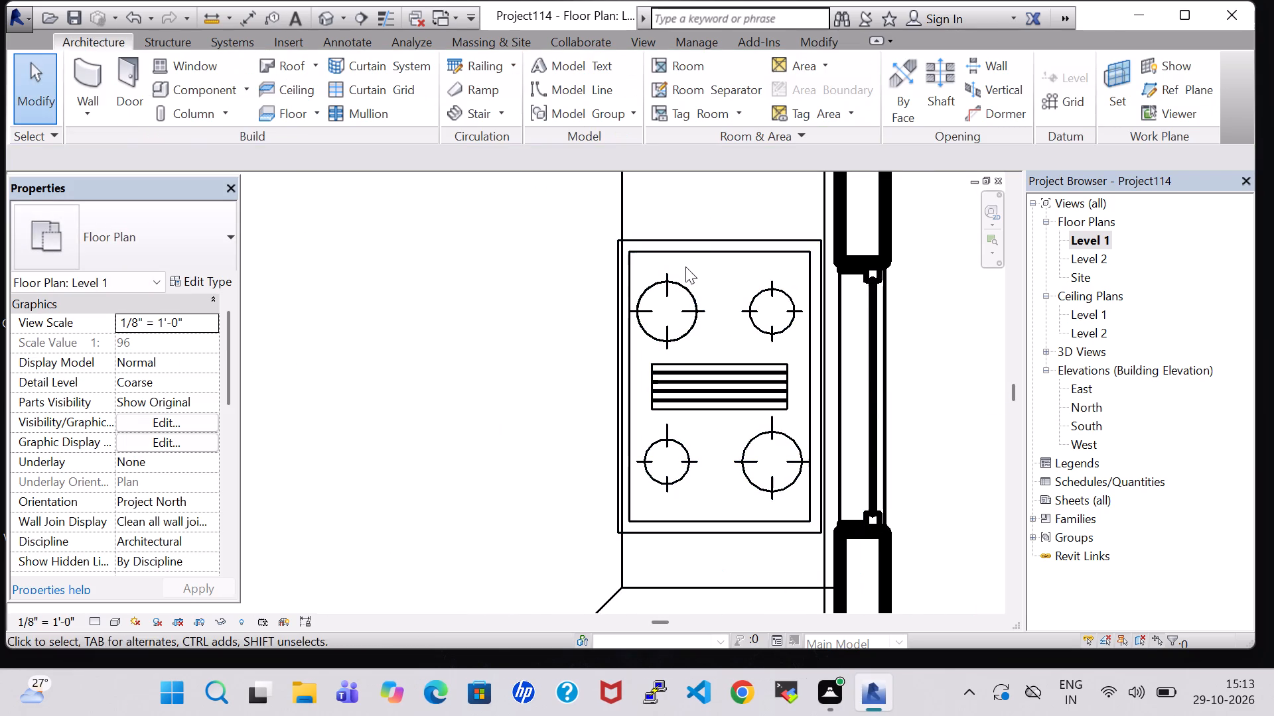
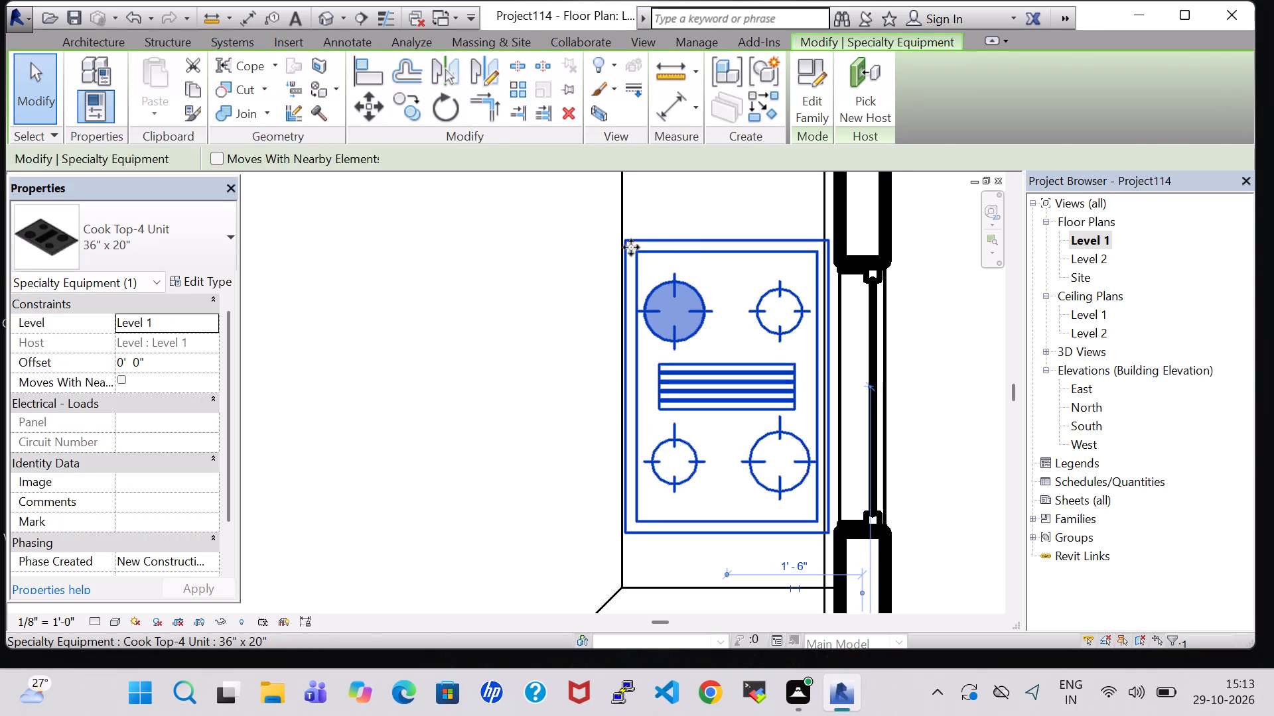
Start a new component and load the Oven Single-Built-in family from the Specialty Equipment library's Domestic folder.
left_click(575, 249)
scroll(575, 252, "down", 7)
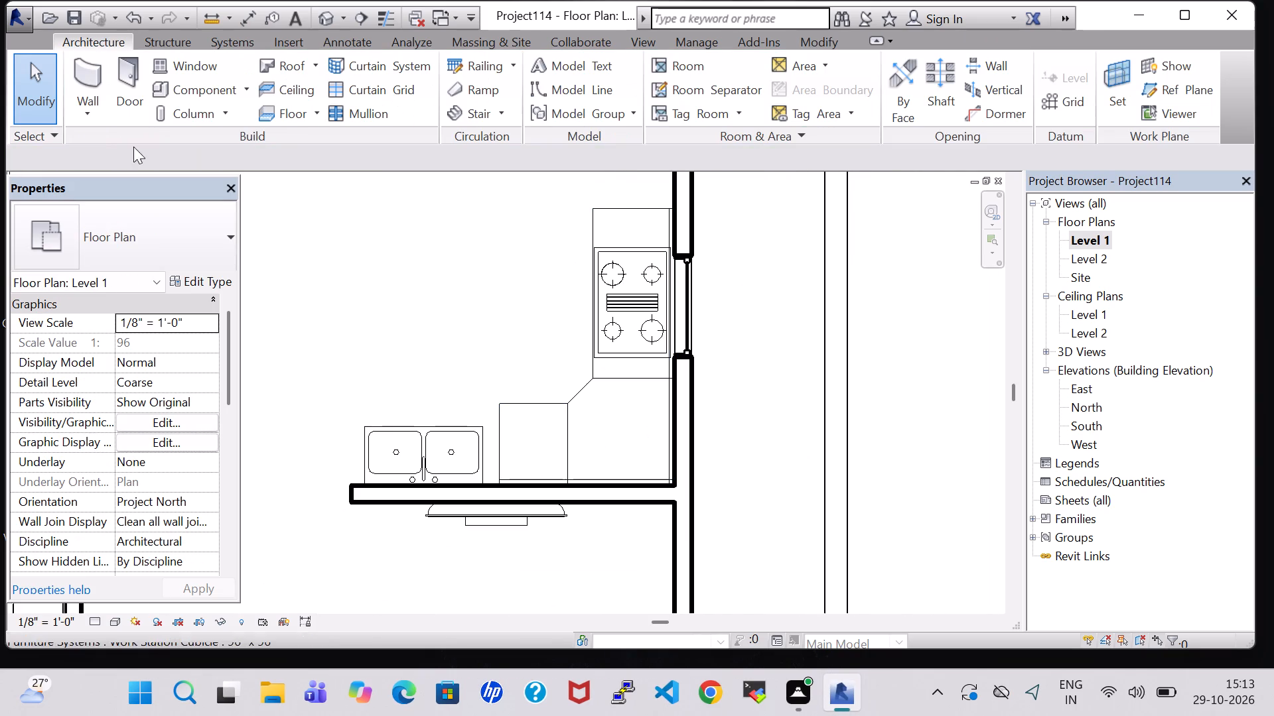
left_click(192, 95)
left_click(813, 80)
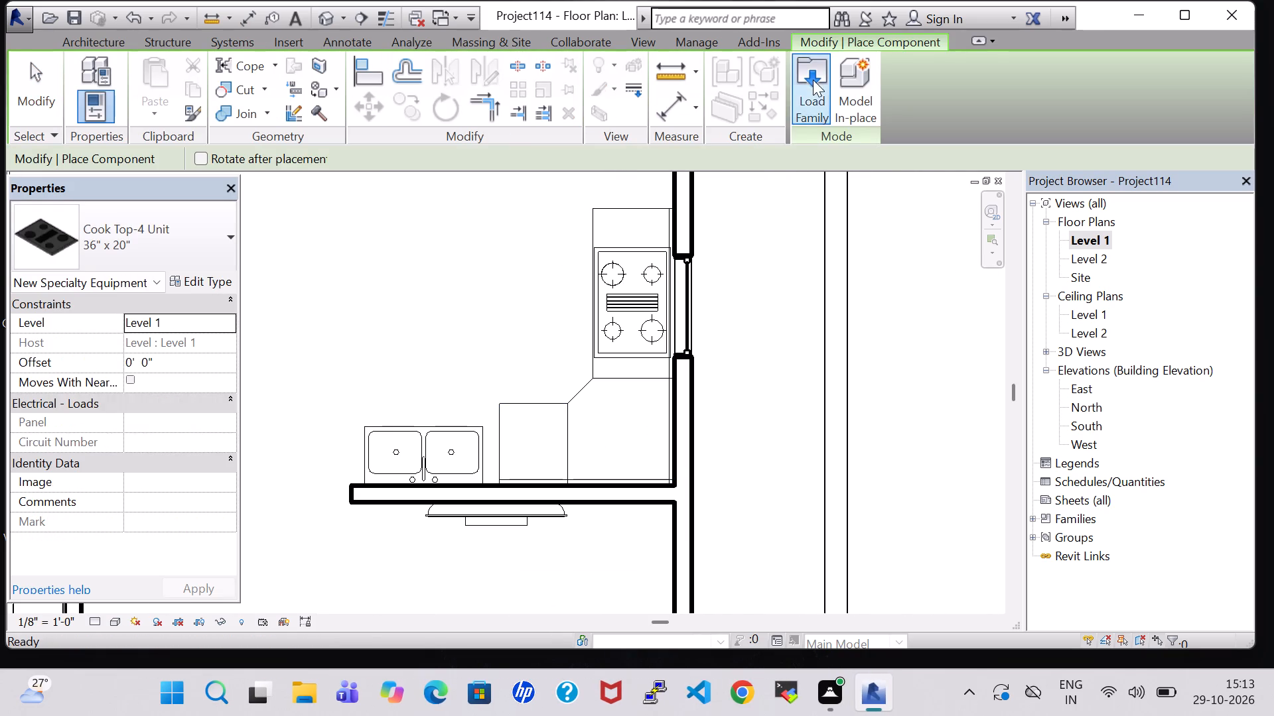
left_click(687, 353)
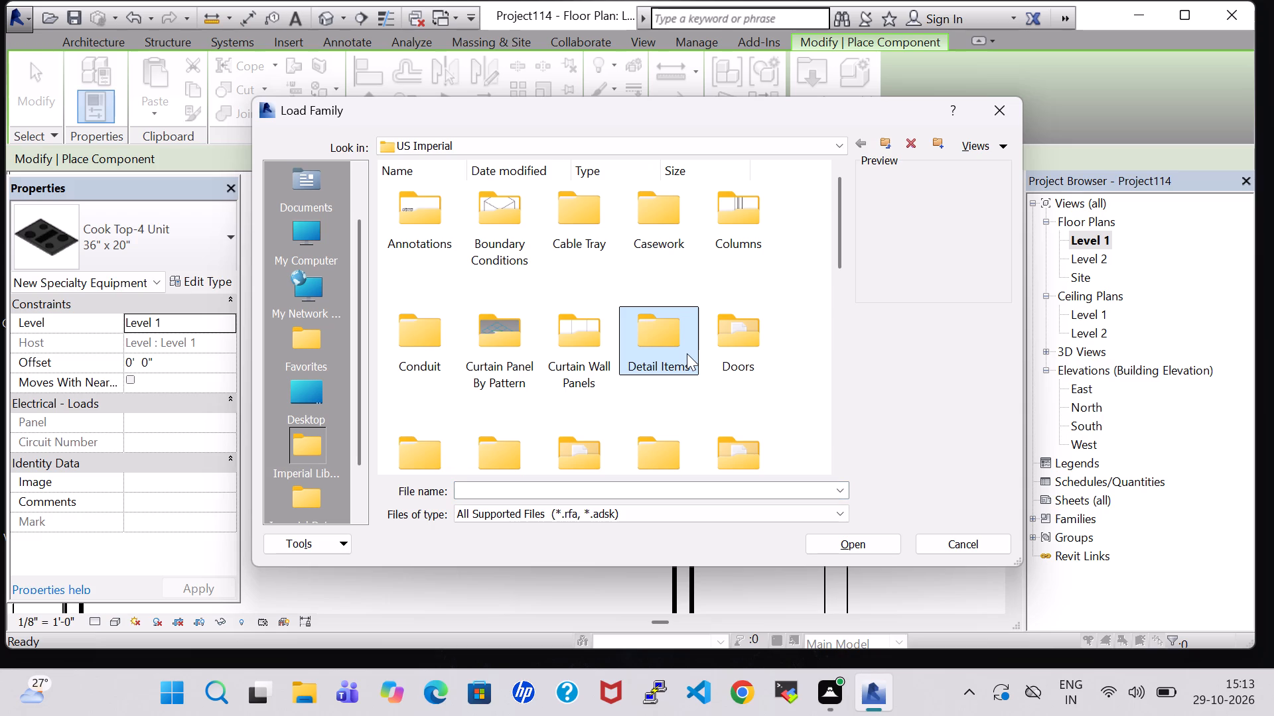
key("s")
double_click(514, 241)
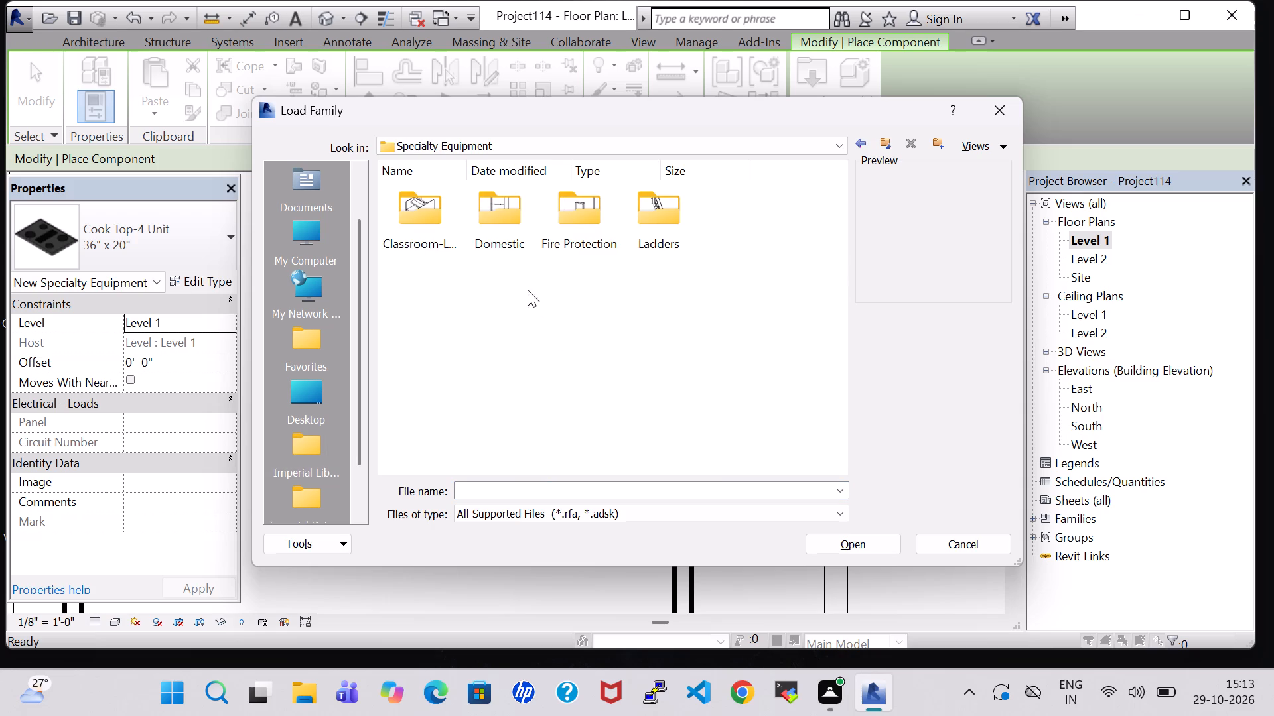
left_click(514, 256)
double_click(490, 219)
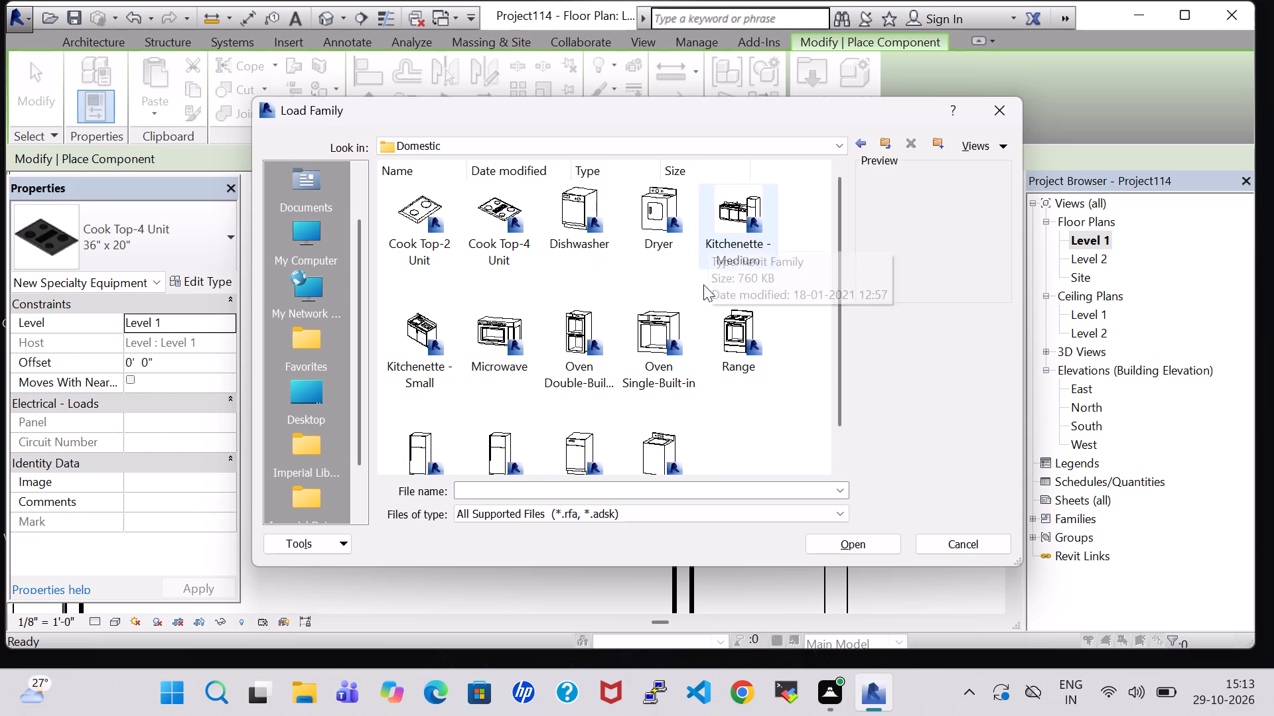
left_click(650, 341)
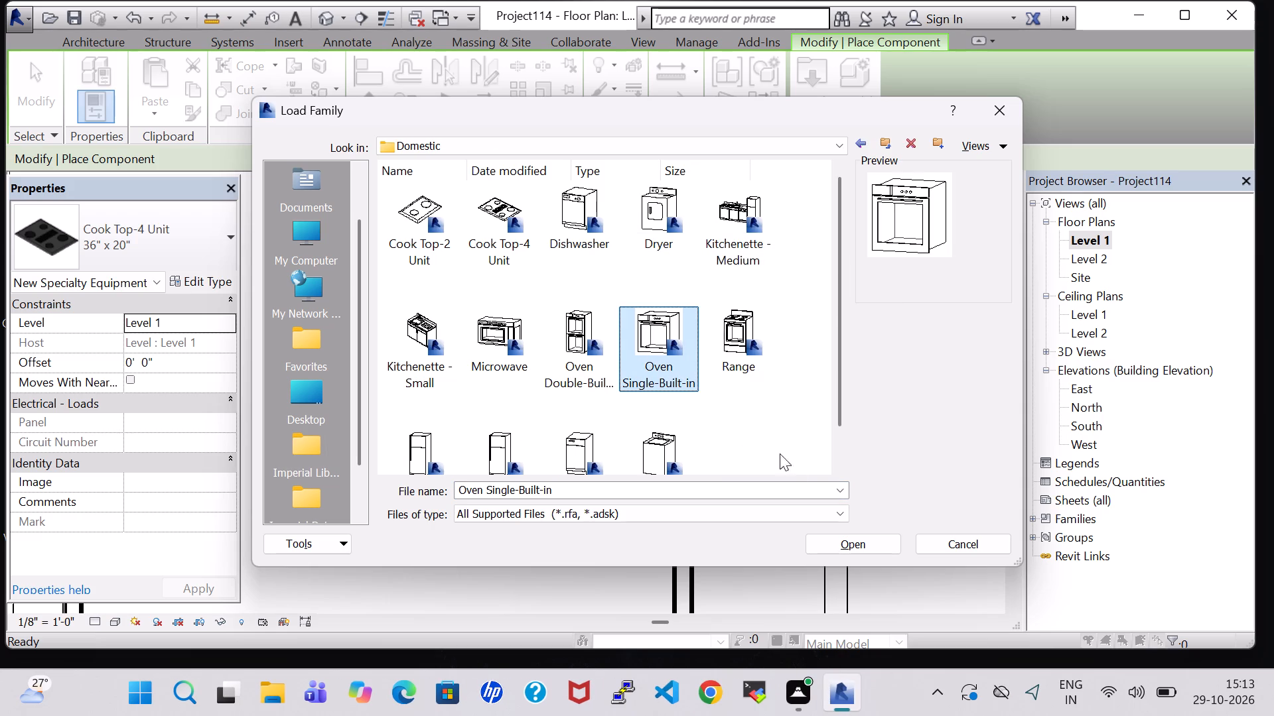
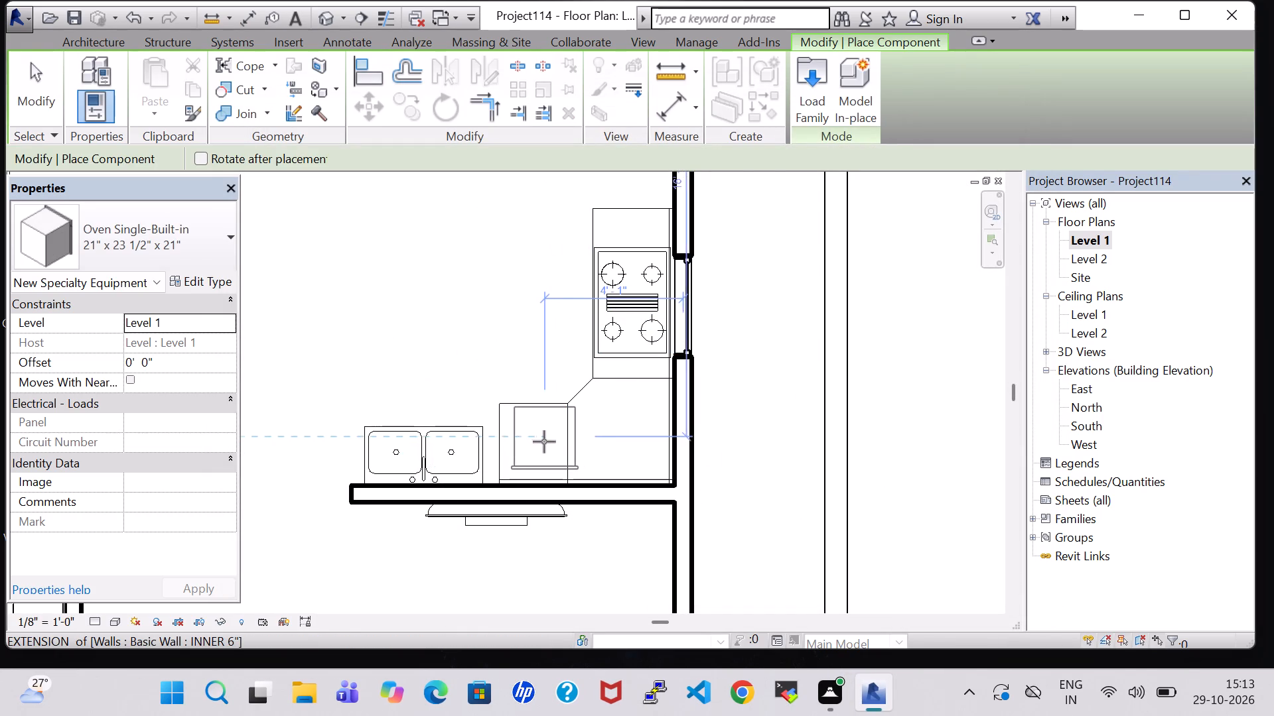
Place the 21" x 23 1/2" x 21" Oven Single-Built-in on the kitchen counter section beside the double sink.
scroll(543, 443, "up", 5)
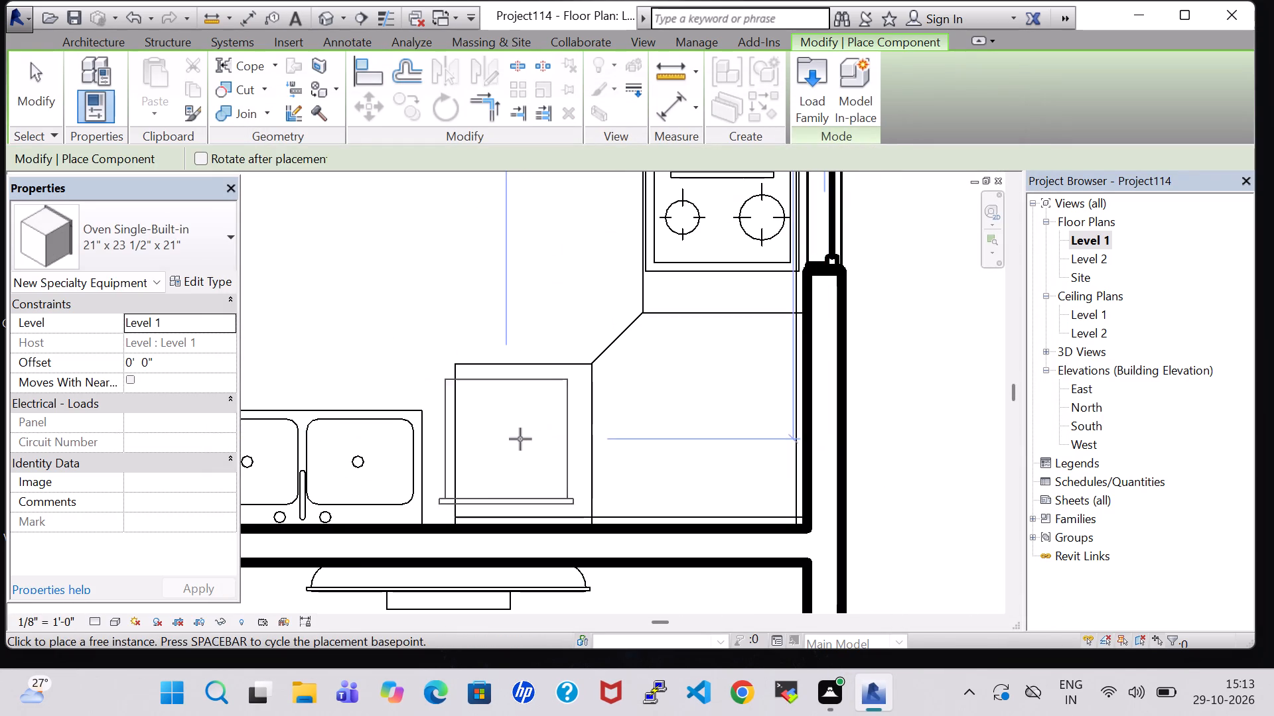
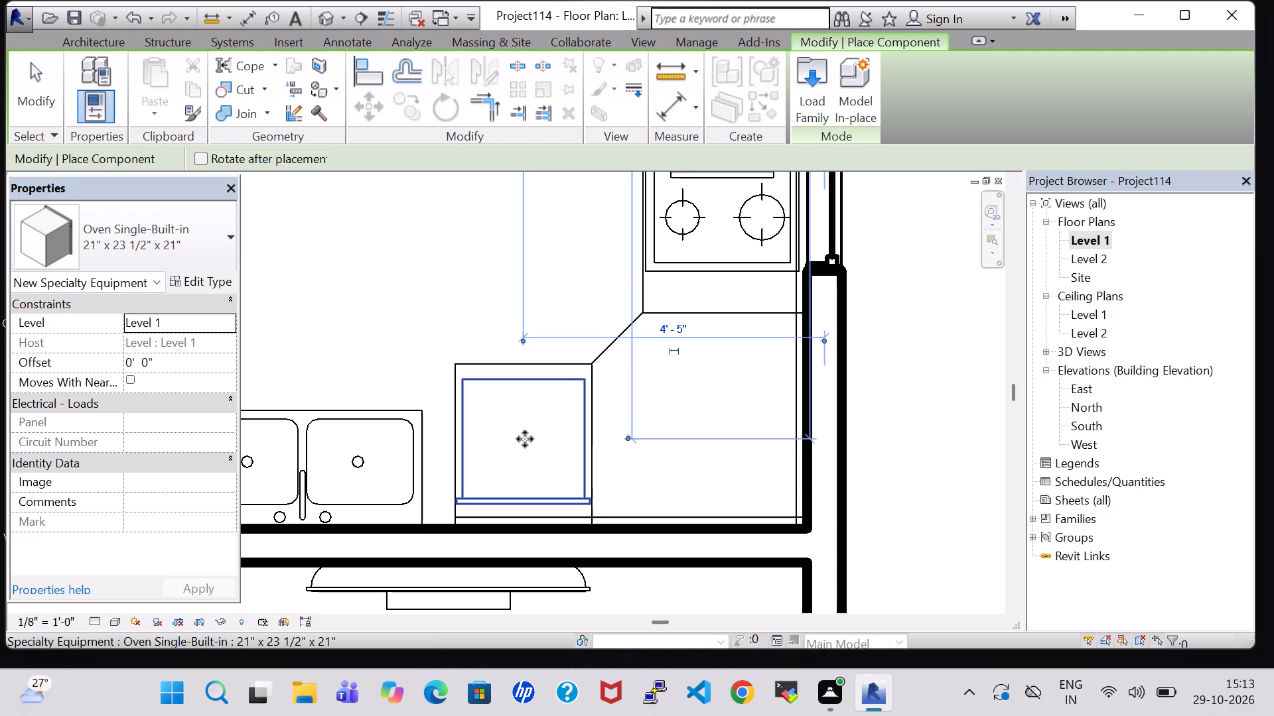
Rotate the placed built-in oven 180 degrees so its front faces away from the wall behind the counter.
key("Escape")
key("Escape")
left_click(525, 439)
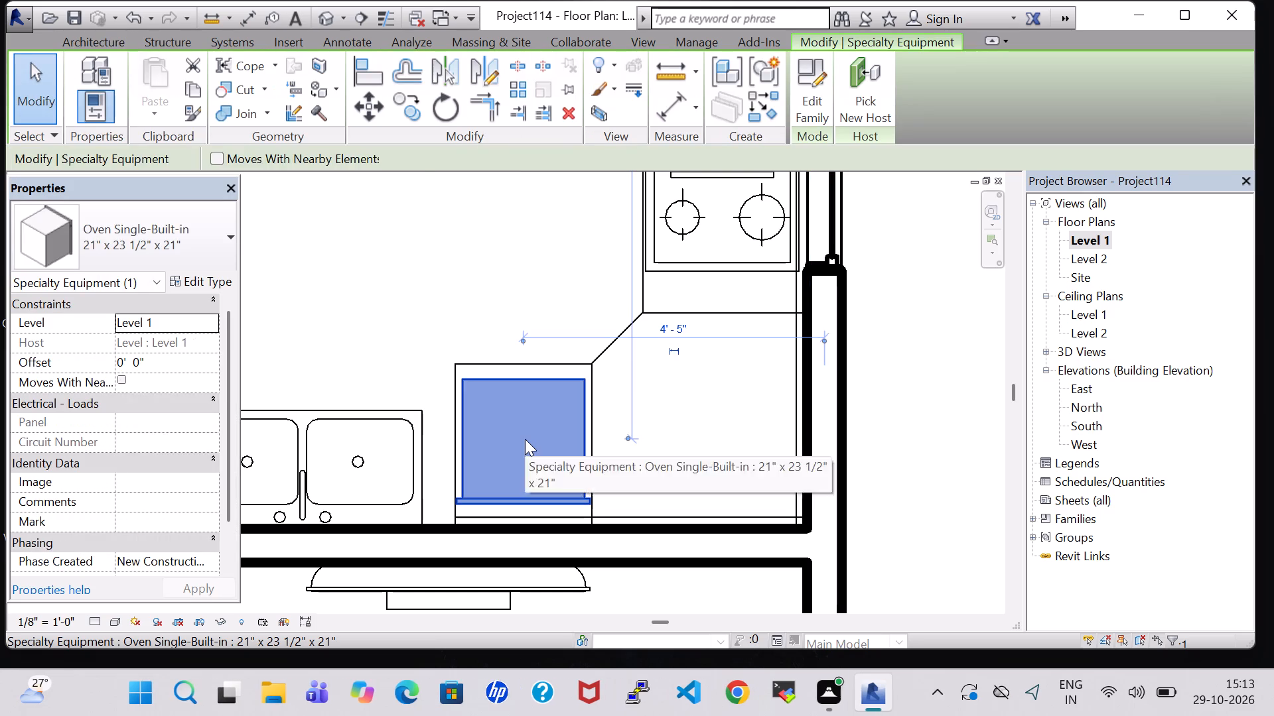
key("space")
key("space")
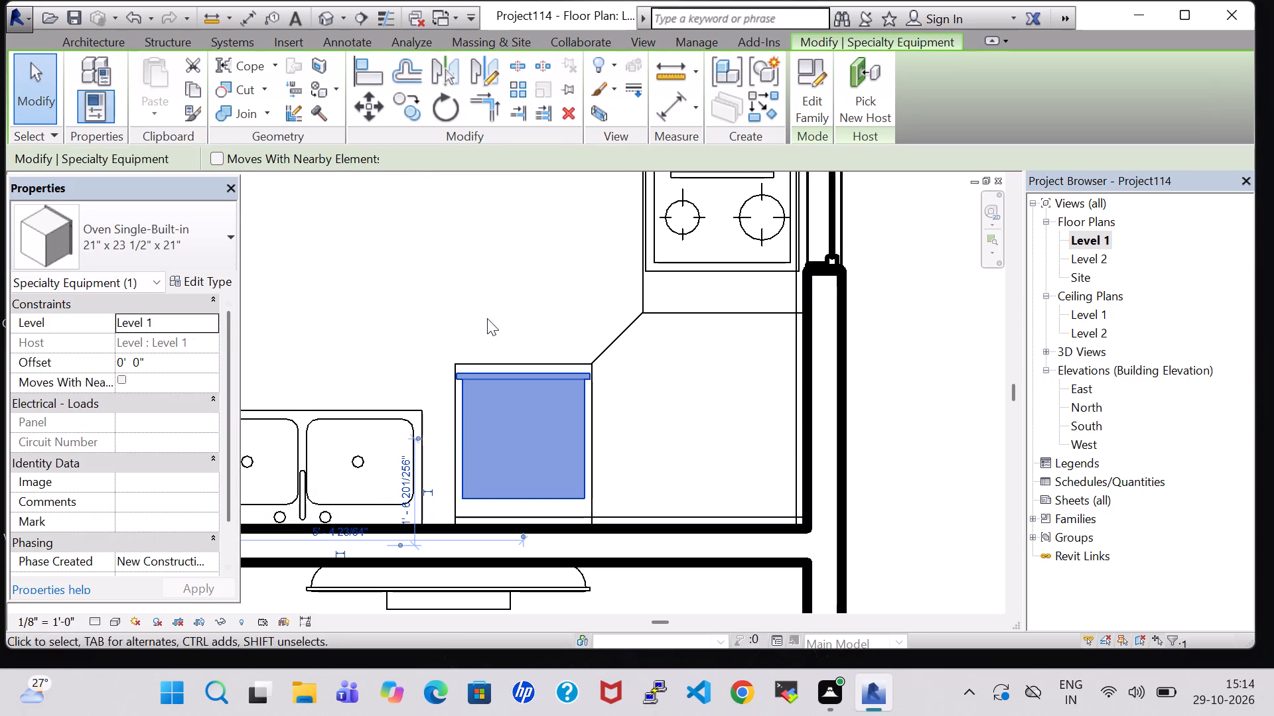
Check the type dimensions of the Work Station Cubicle used as the kitchen counter, including its desktop height.
left_click(629, 323)
left_click(224, 281)
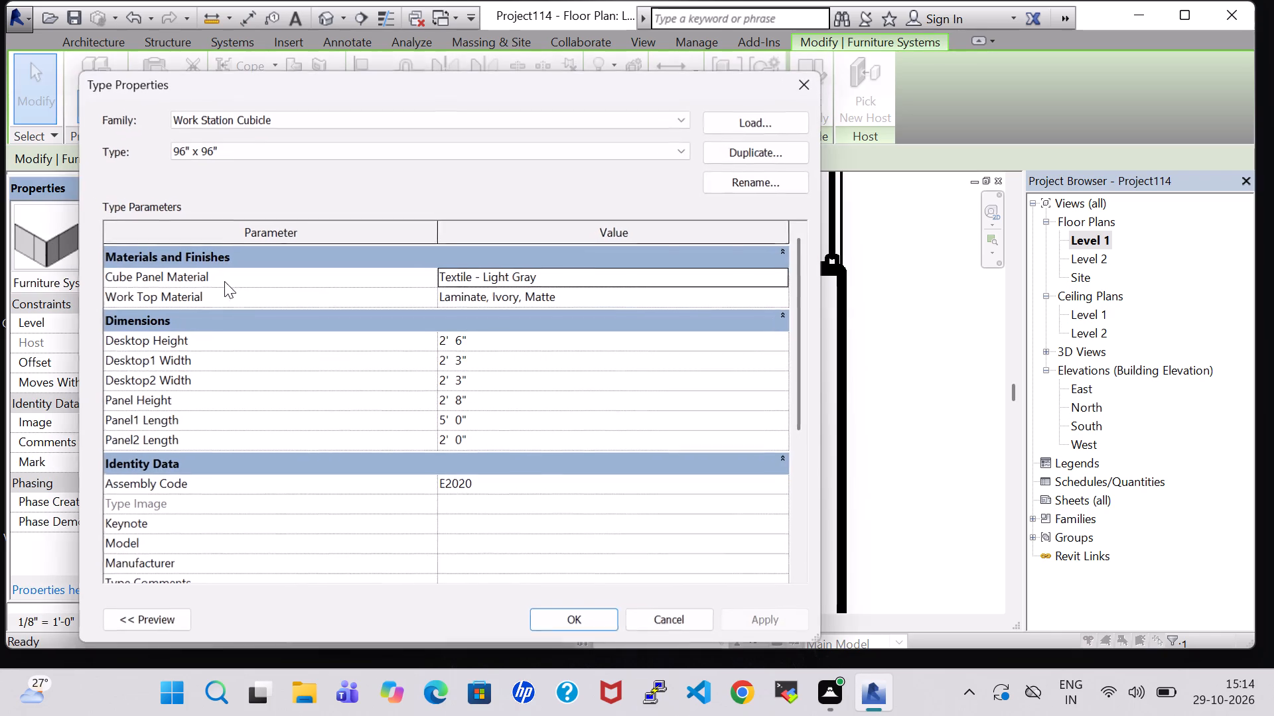
left_click(805, 93)
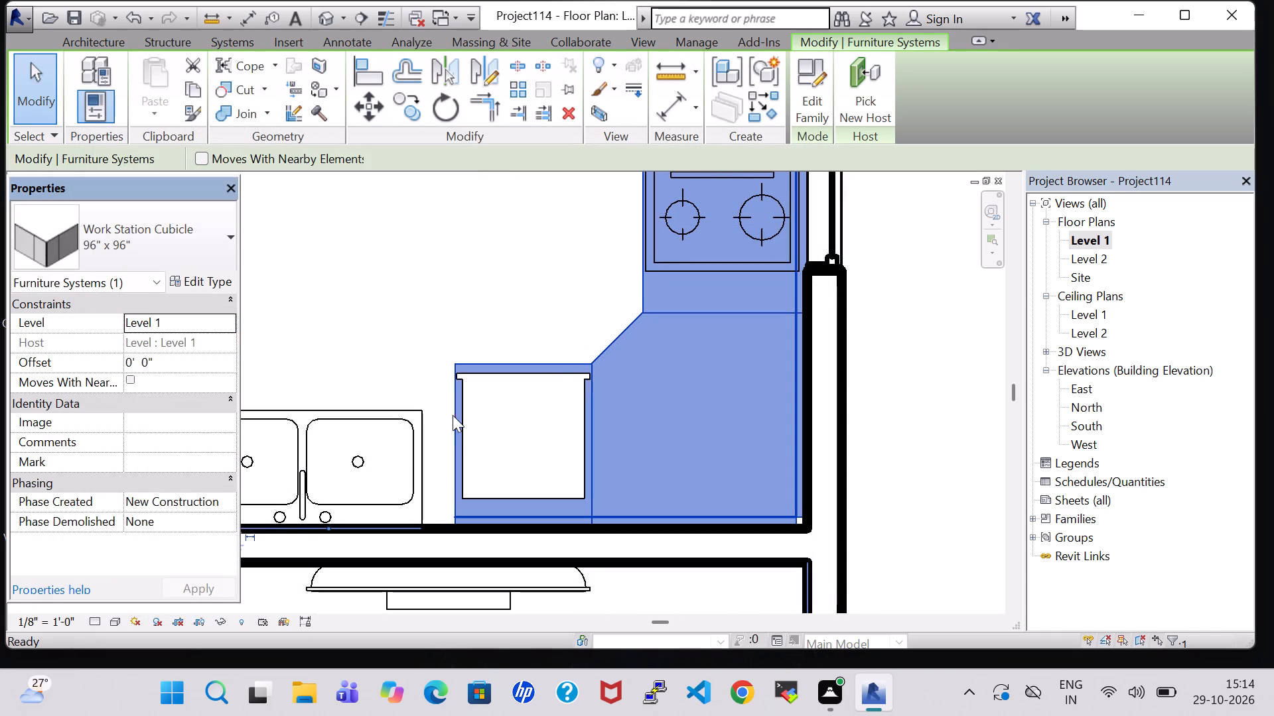
Select the built-in oven on the counter section beside the double sink.
left_click(488, 432)
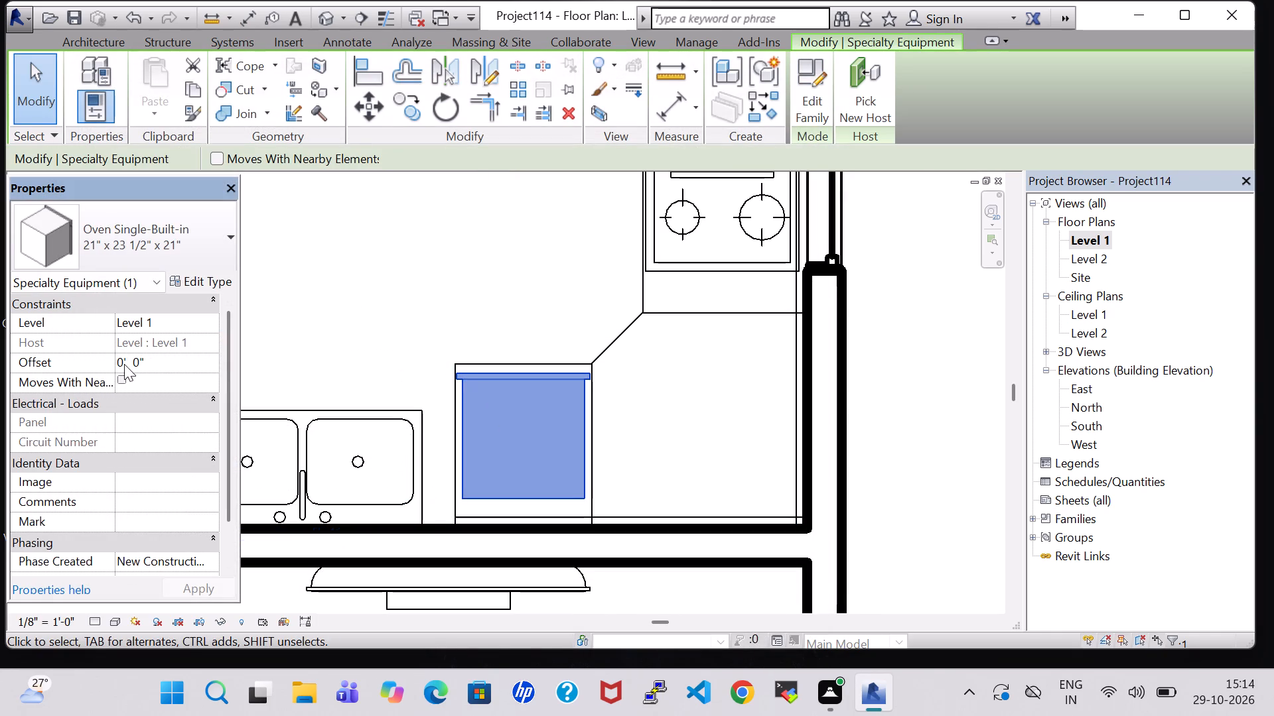
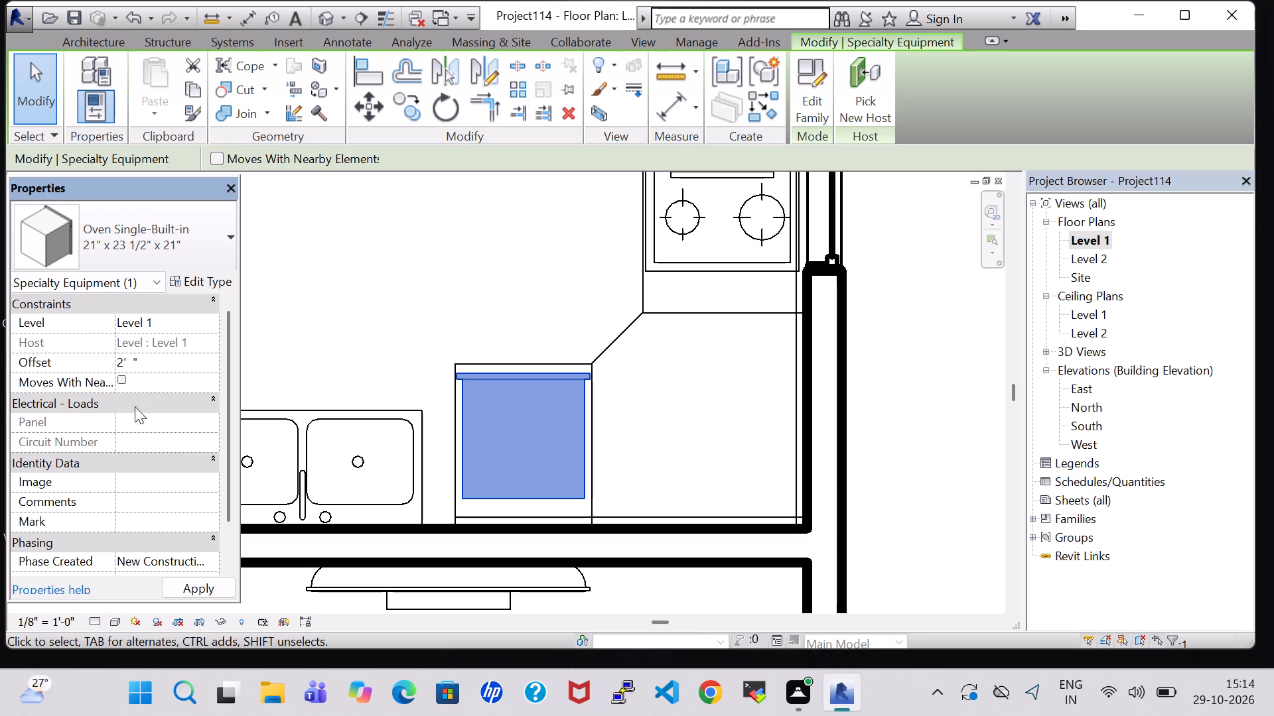
Apply an offset of 2' 6" from Level 1 to the built-in oven on the kitchen counter.
left_click(197, 587)
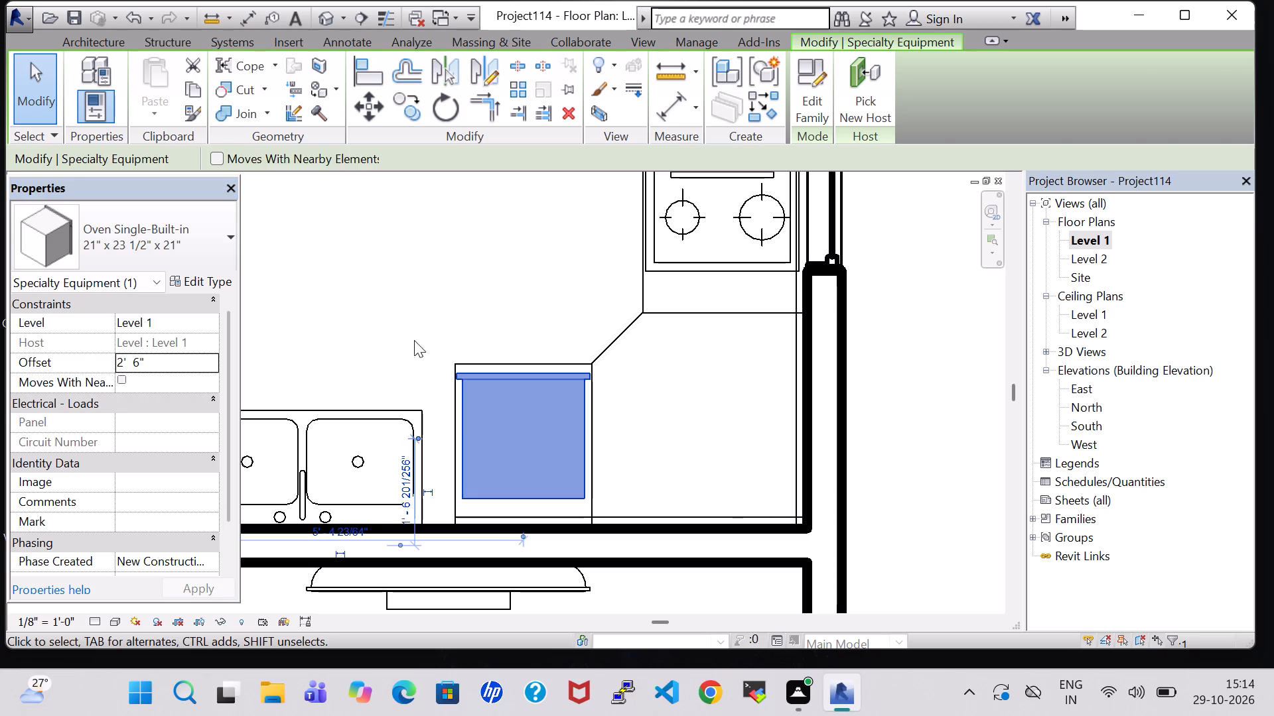
left_click(417, 292)
Examine the built-in oven's height and orientation on the kitchen counter beside the double sink in the 3D view.
left_click(324, 19)
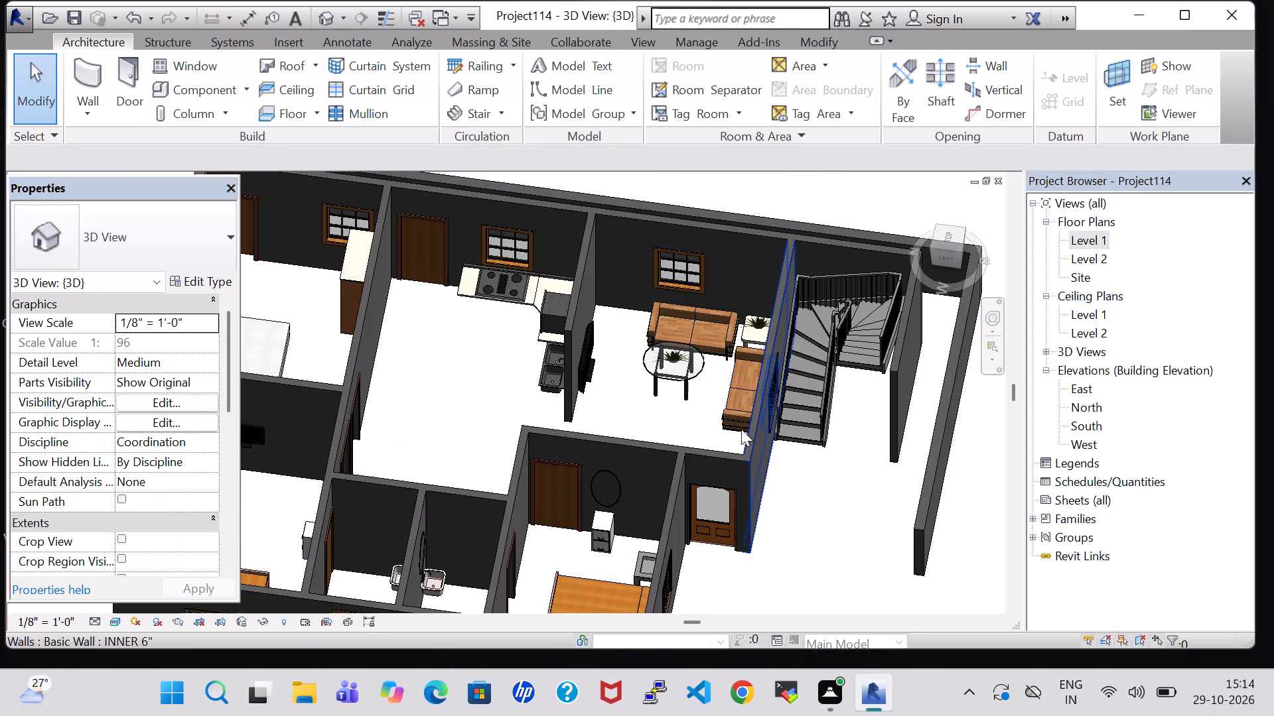
middle_click_drag(491, 371, 502, 372)
scroll(492, 371, "up", 1, "shift")
middle_click_drag(503, 373, 630, 410, "shift")
scroll(449, 446, "up", 6)
middle_click_drag(398, 436, 403, 385)
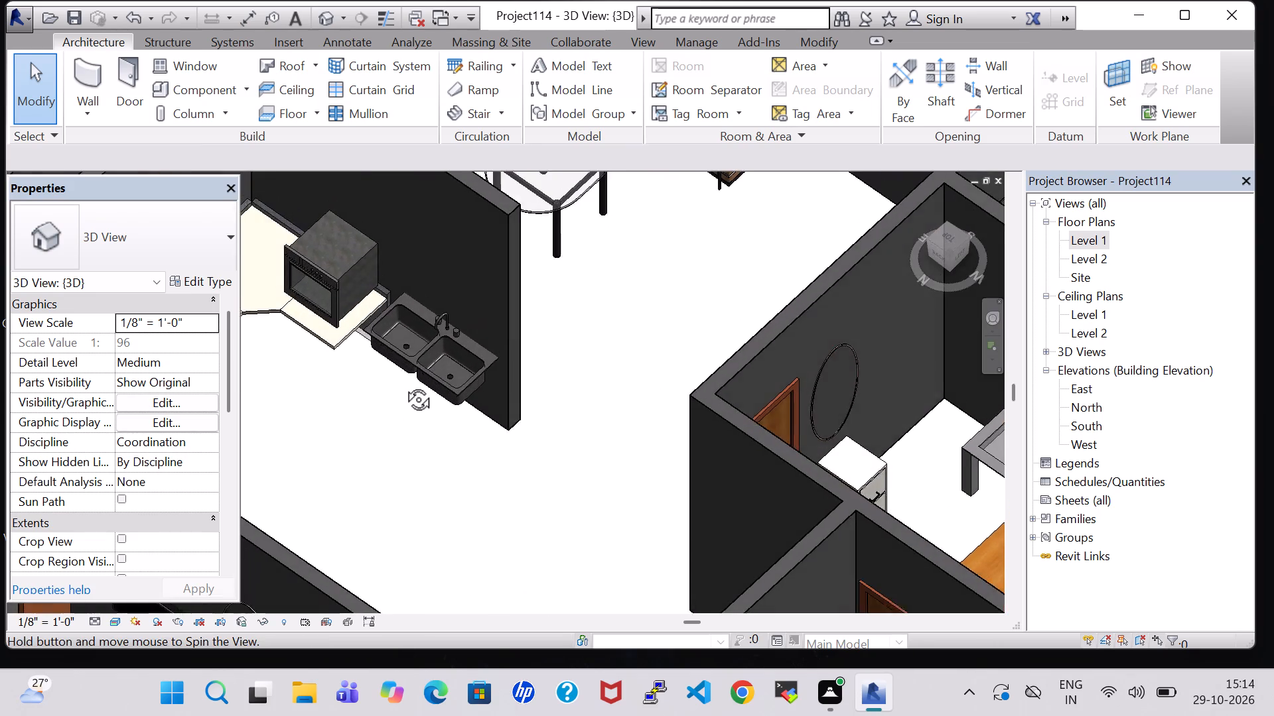
middle_click_drag(403, 385, 480, 336)
middle_click_drag(470, 484, 482, 433, "shift")
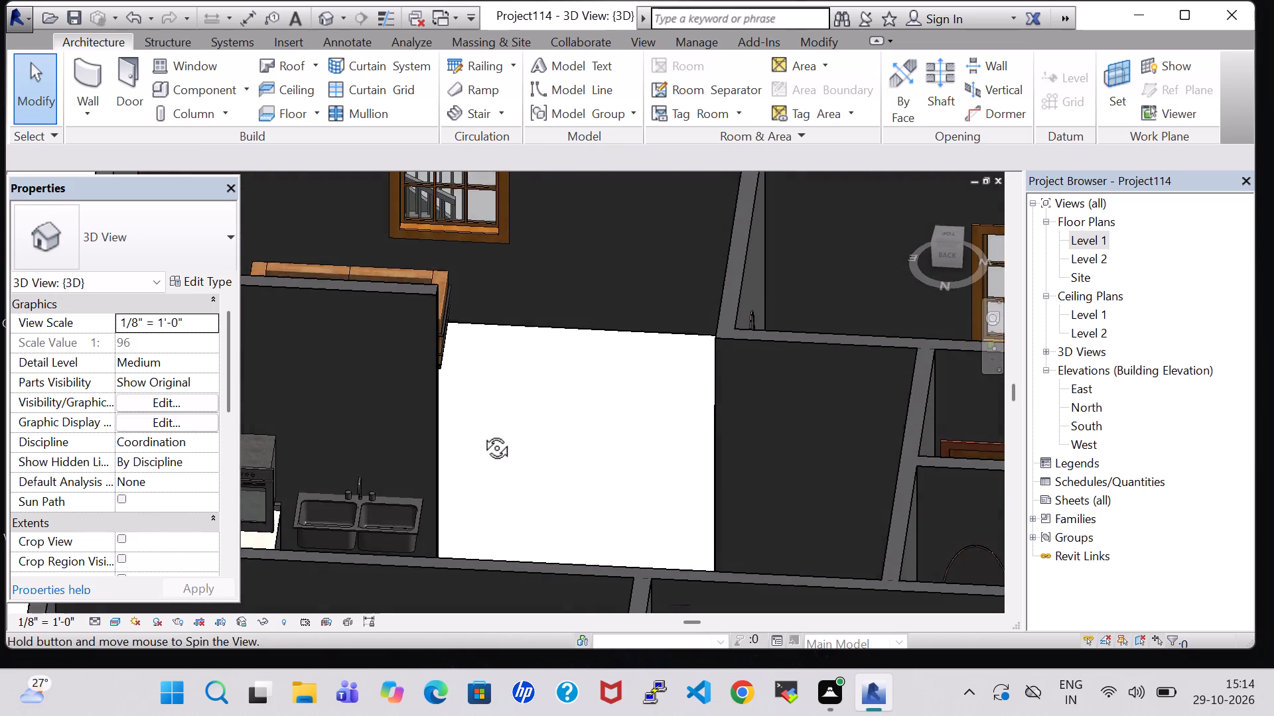
middle_click_drag(482, 433, 476, 426, "shift")
middle_click_drag(431, 482, 528, 393)
middle_click_drag(527, 393, 420, 439, "shift")
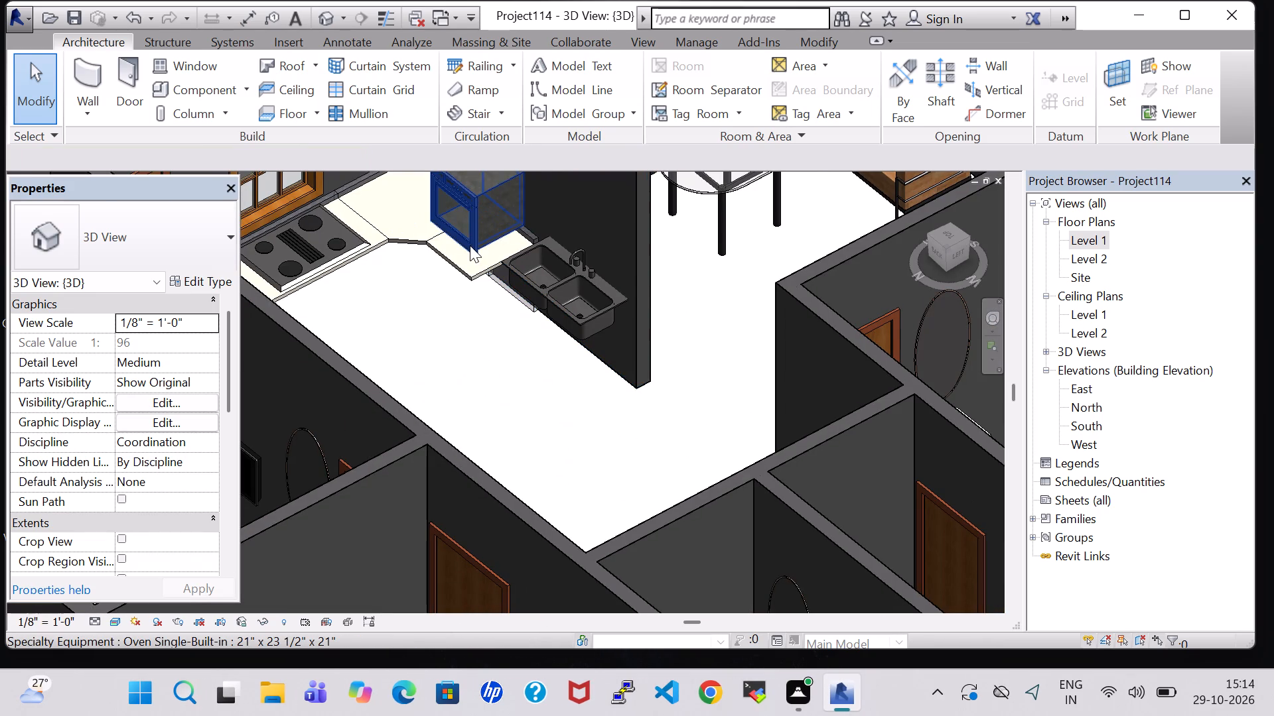
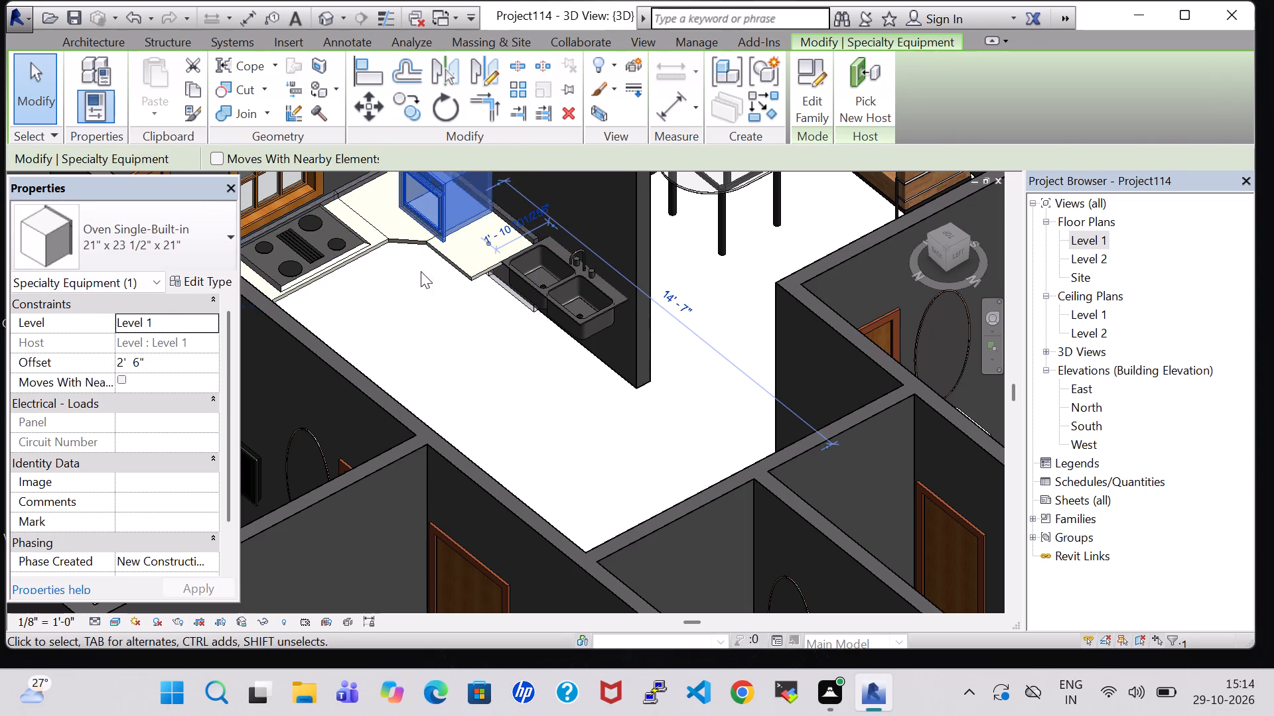
Deselect the built-in oven, review the kitchen in the 3D view, and return to the Level 1 floor plan.
left_click(445, 294)
scroll(445, 294, "down", 2)
middle_click(445, 294)
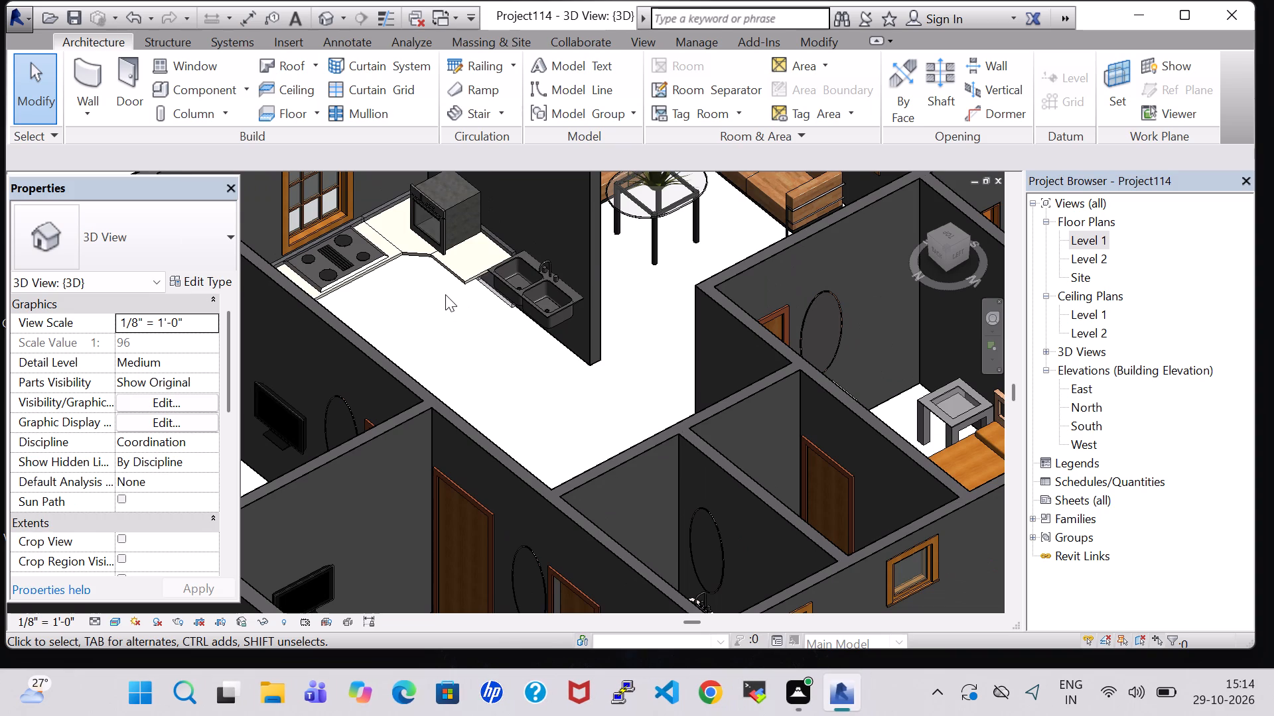
middle_click_drag(445, 294, 392, 294, "shift")
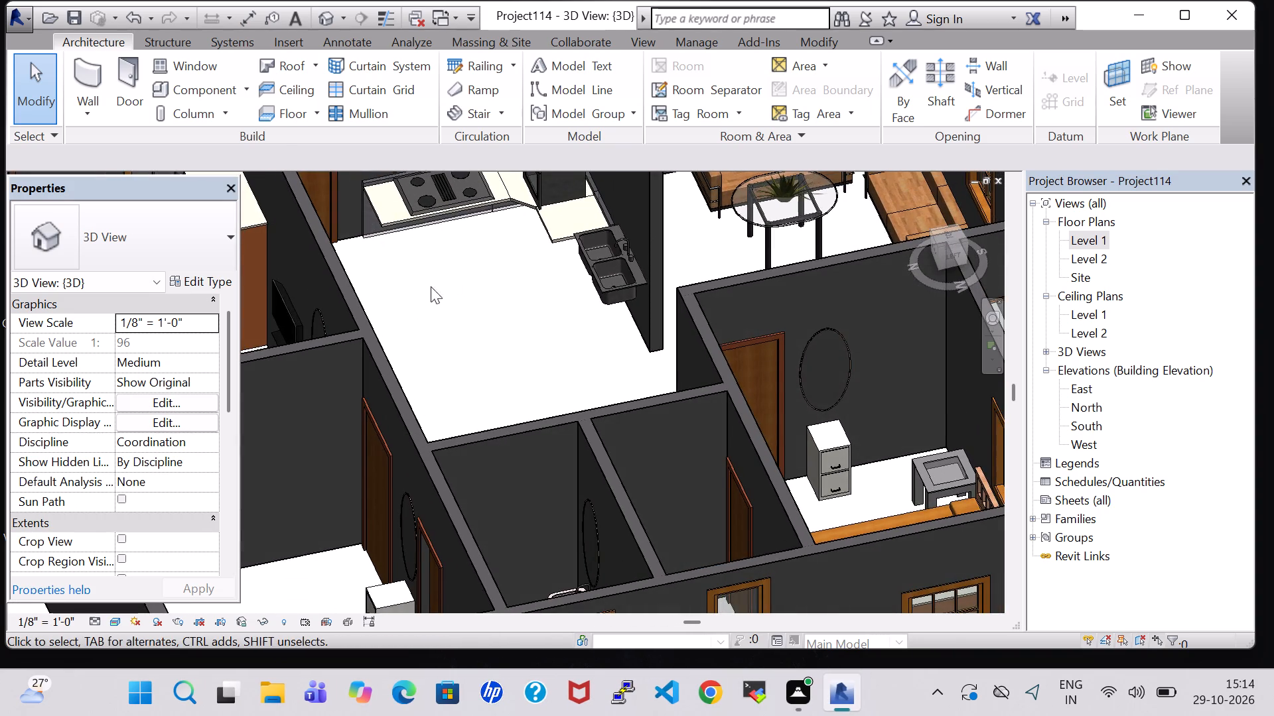
middle_click_drag(441, 286, 394, 292, "shift")
double_click(1075, 242)
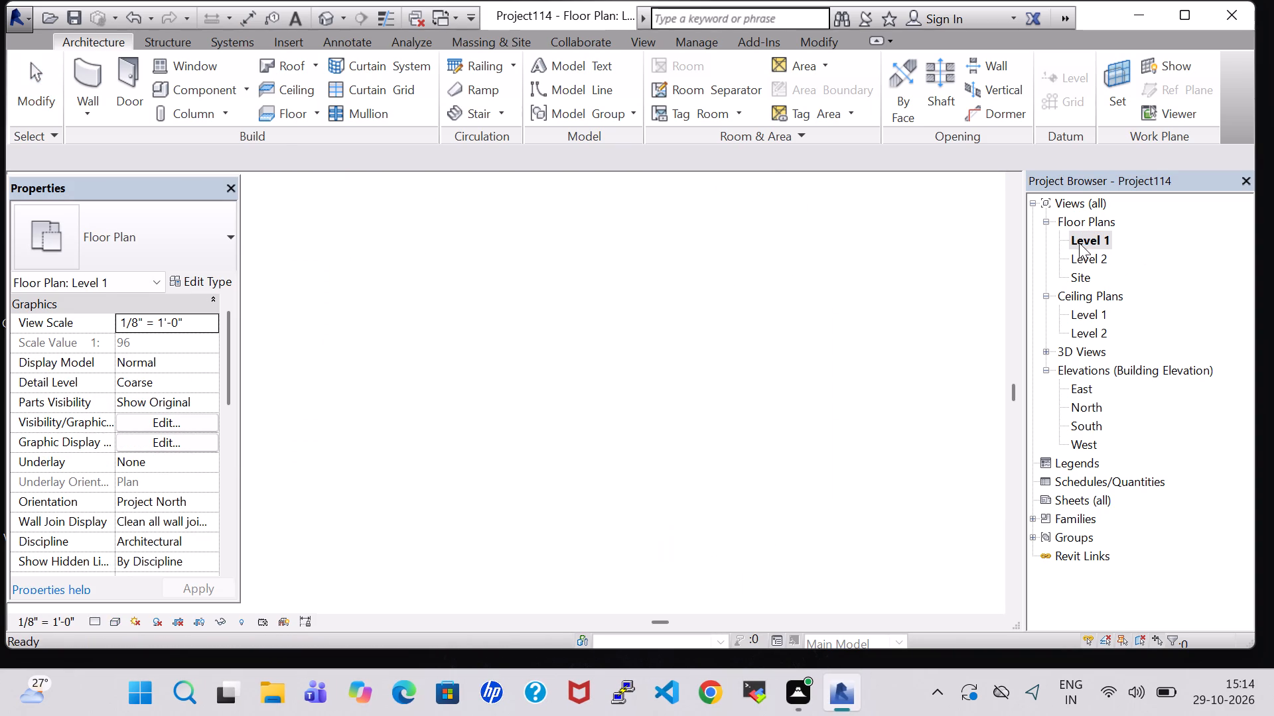
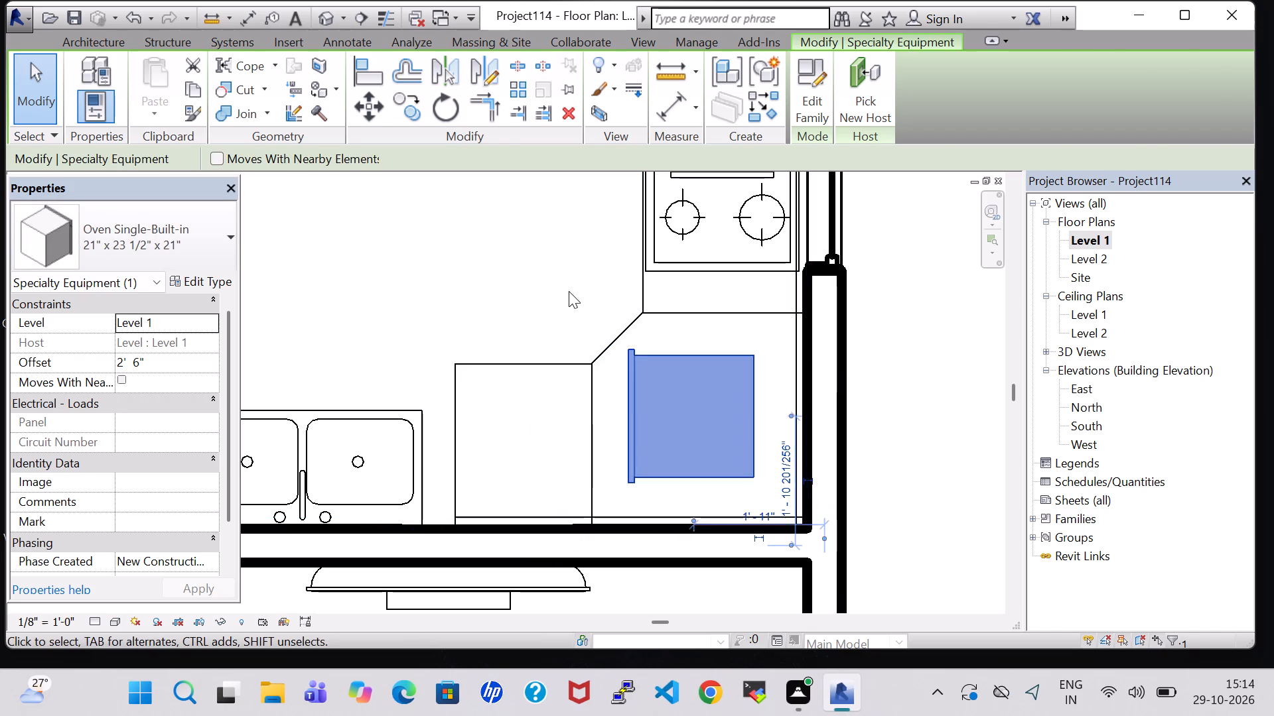
Deselect the built-in oven and examine the kitchen layout around the double sink, corner counter and cooktop.
left_click(569, 291)
scroll(569, 291, "down", 3)
middle_click_drag(569, 291, 593, 399)
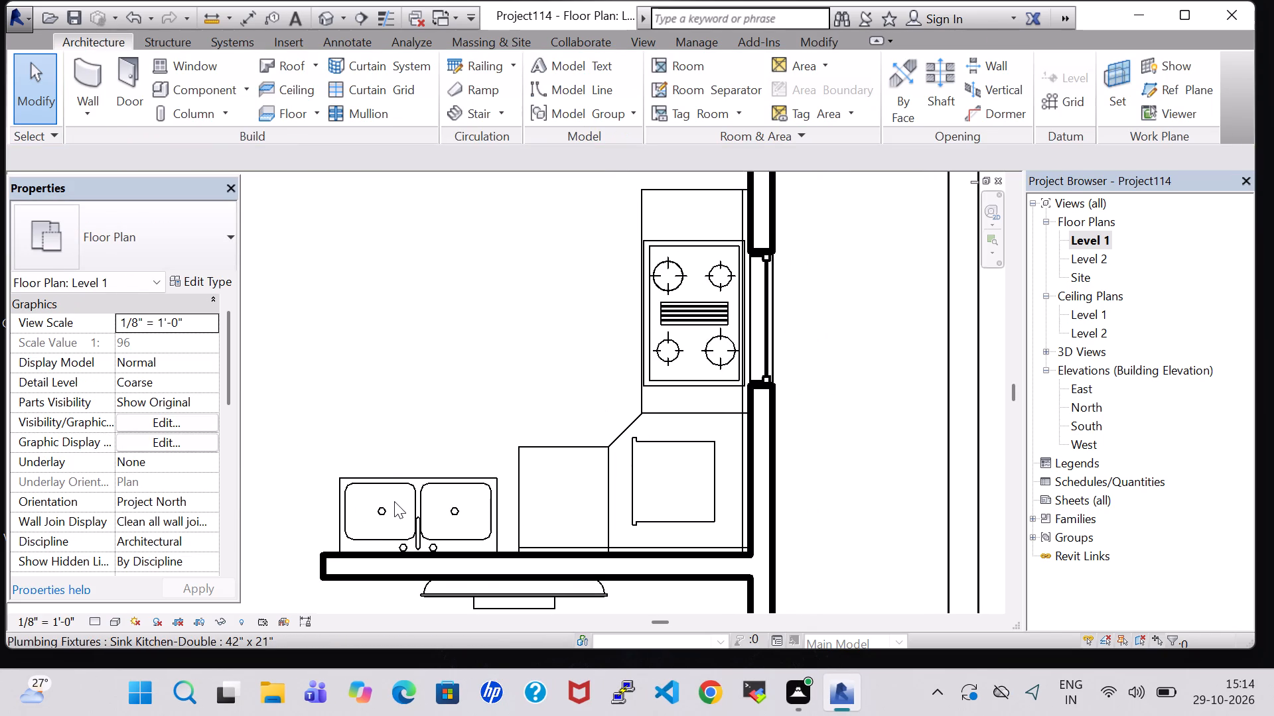
left_click(396, 493)
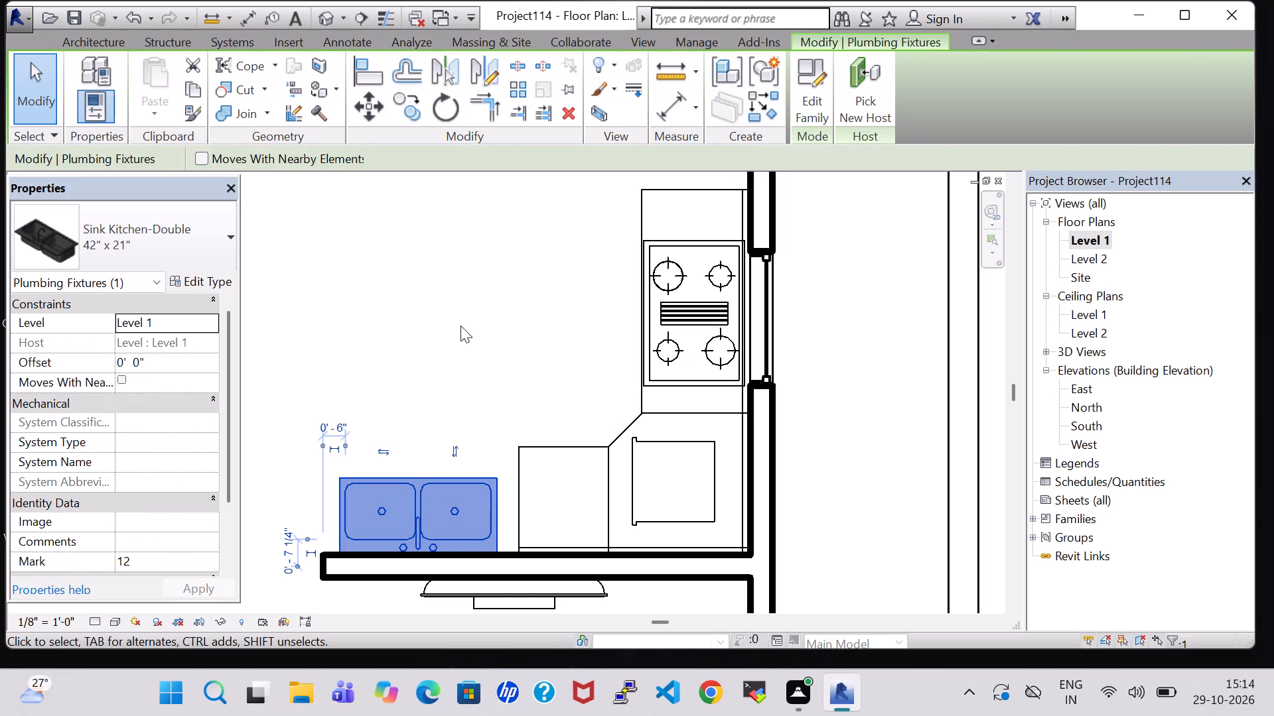
left_click(460, 326)
middle_click_drag(565, 304, 576, 483)
scroll(576, 483, "down", 4)
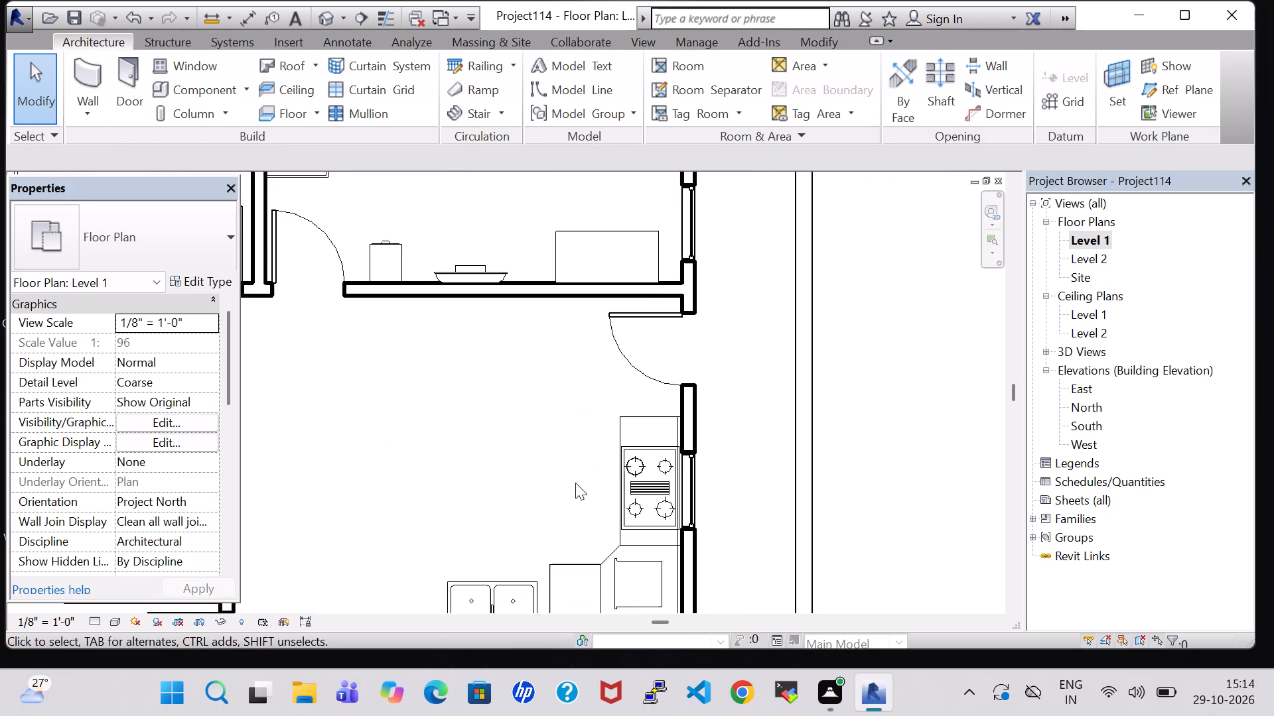
middle_click_drag(575, 483, 600, 373)
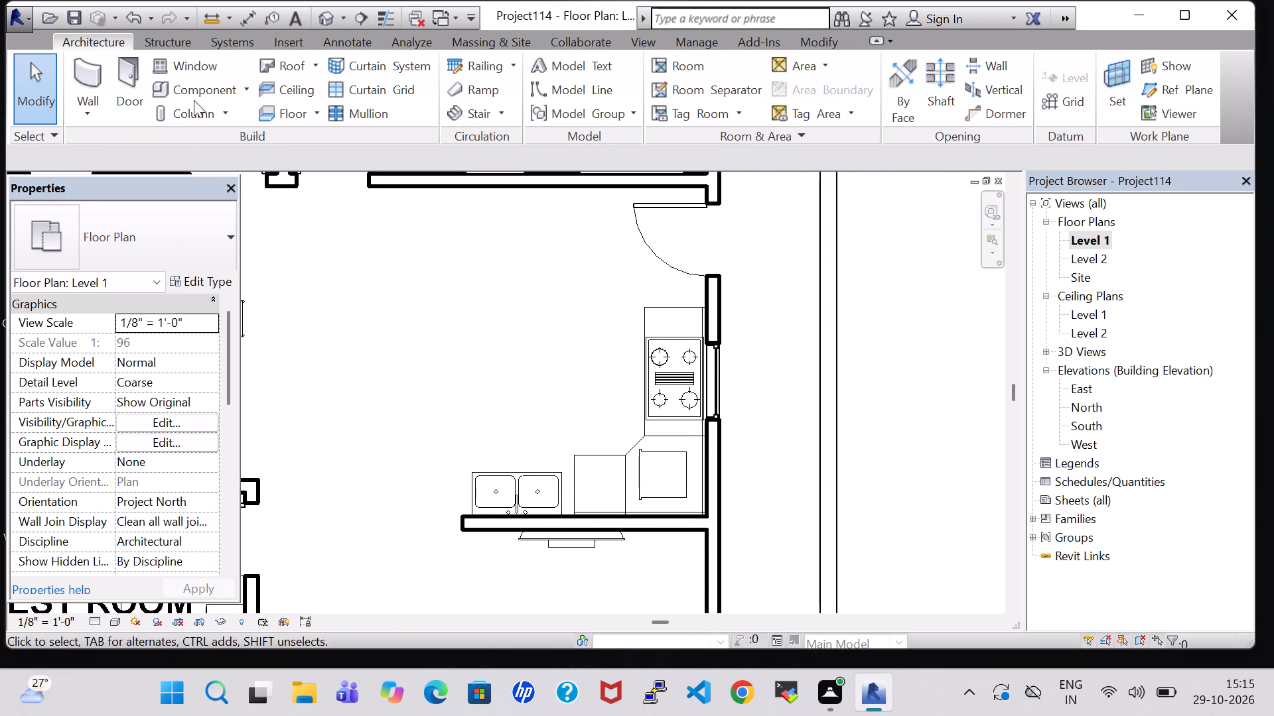
Start placing a component and browse the US Imperial family library, checking Furniture and the folders starting with S, for a family to load.
left_click(194, 91)
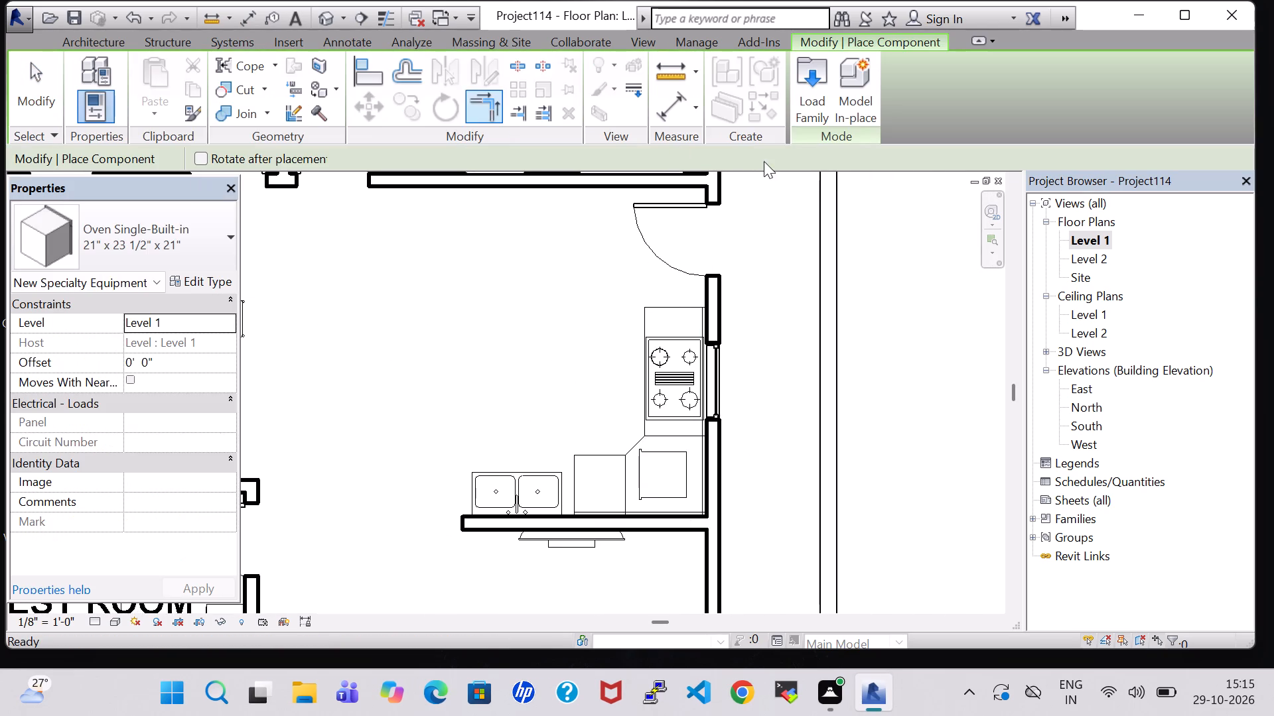
left_click(796, 90)
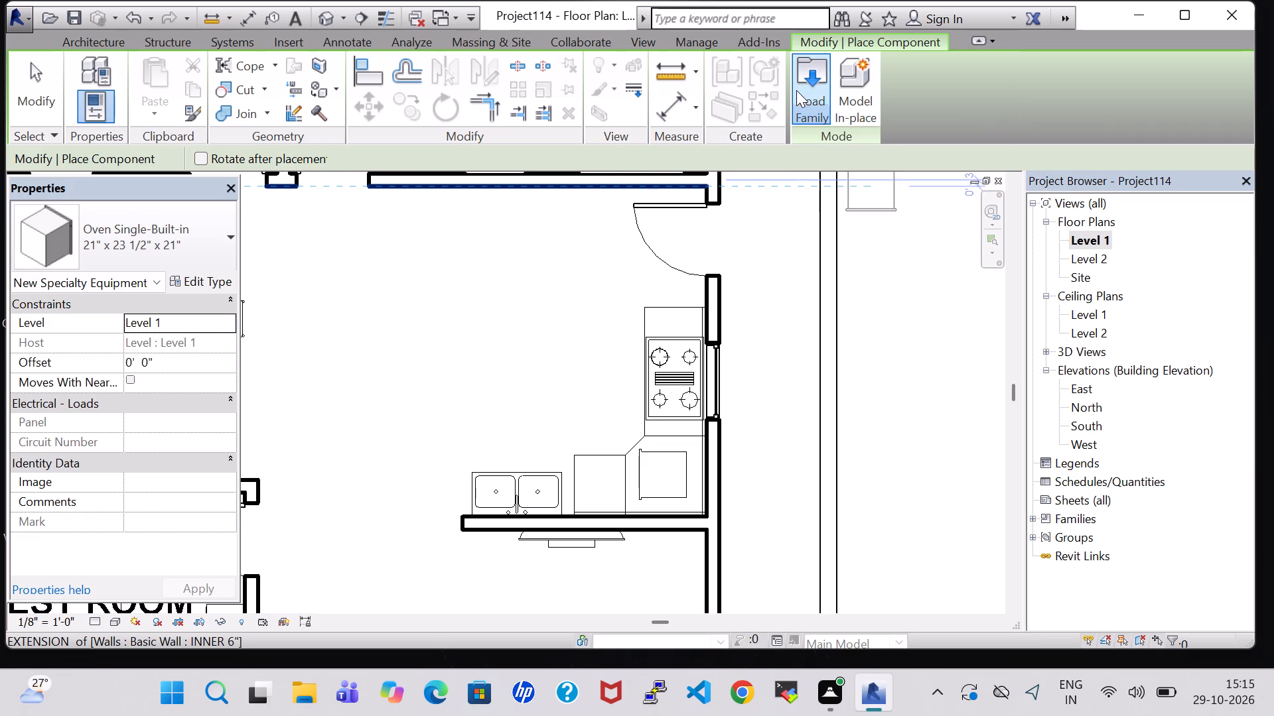
scroll(721, 418, "down", 1)
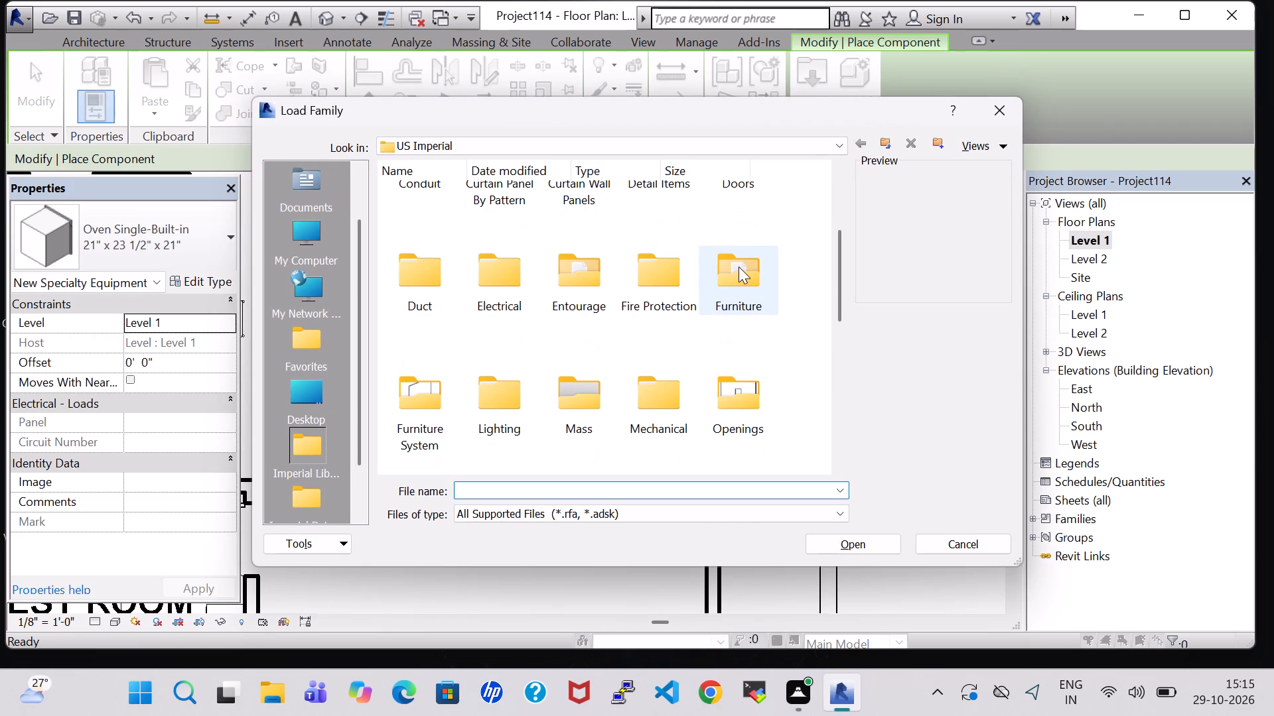
double_click(739, 267)
left_click(859, 149)
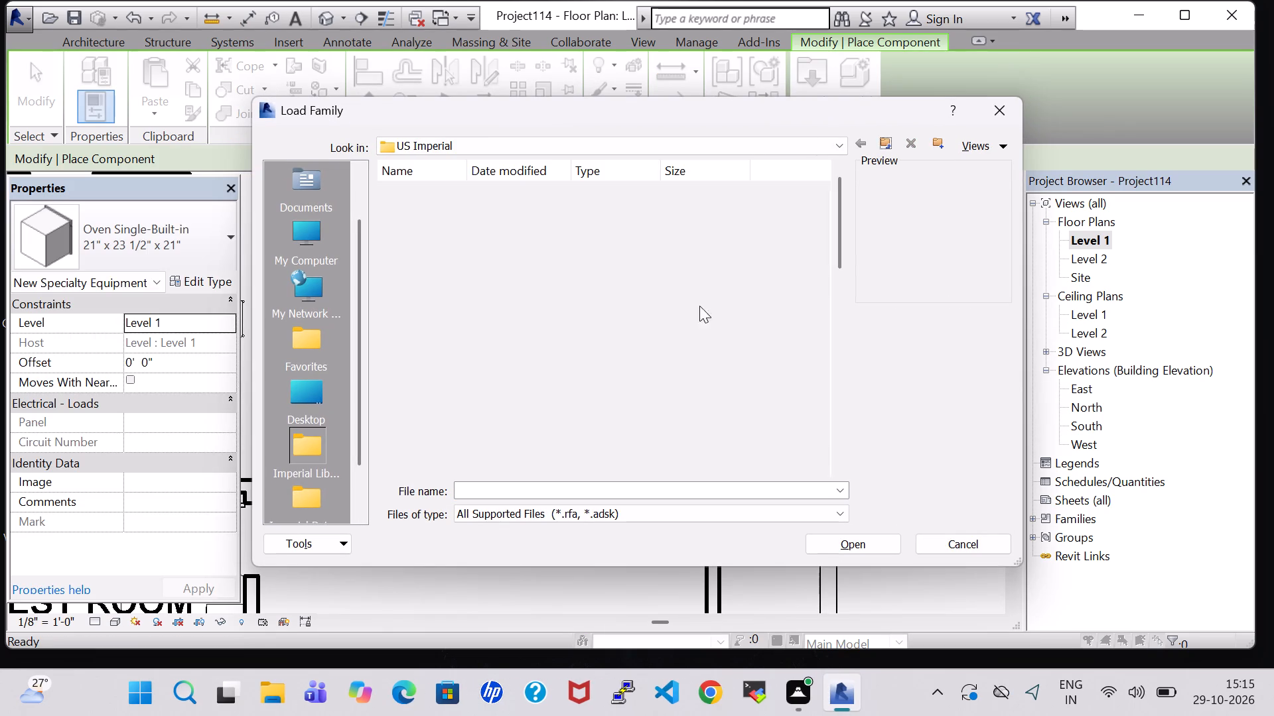
left_click(631, 347)
key("s")
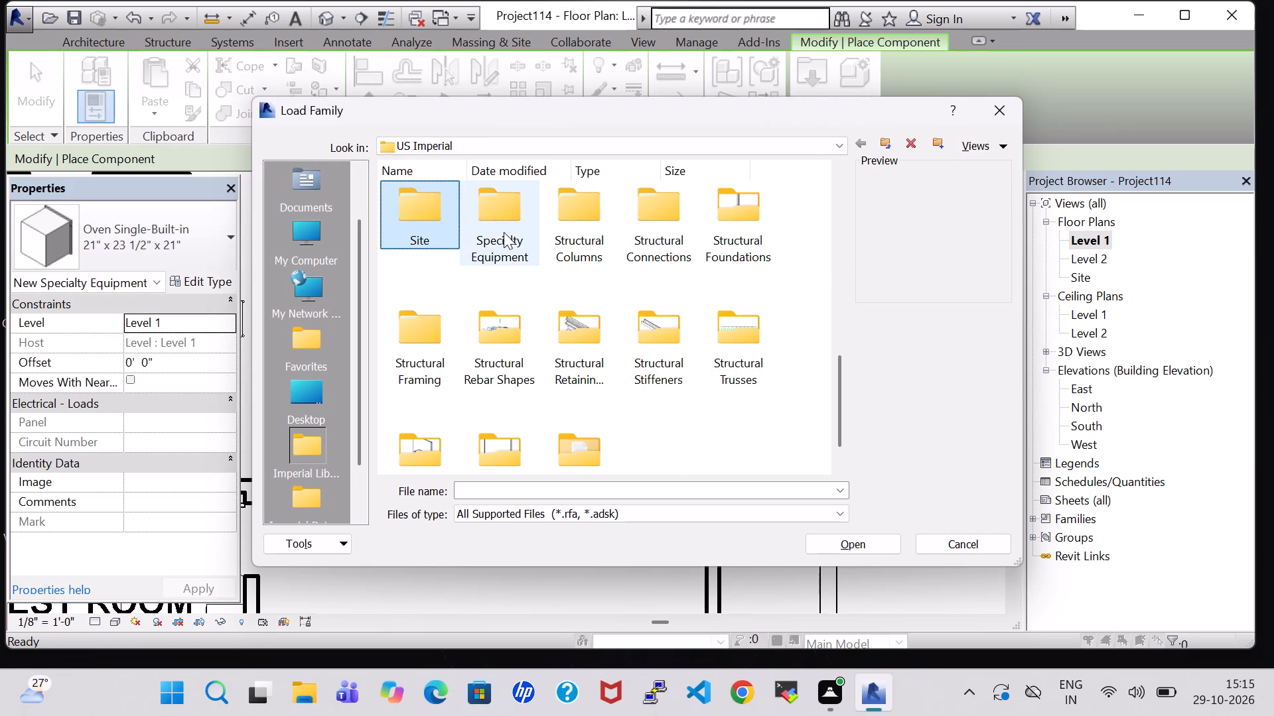
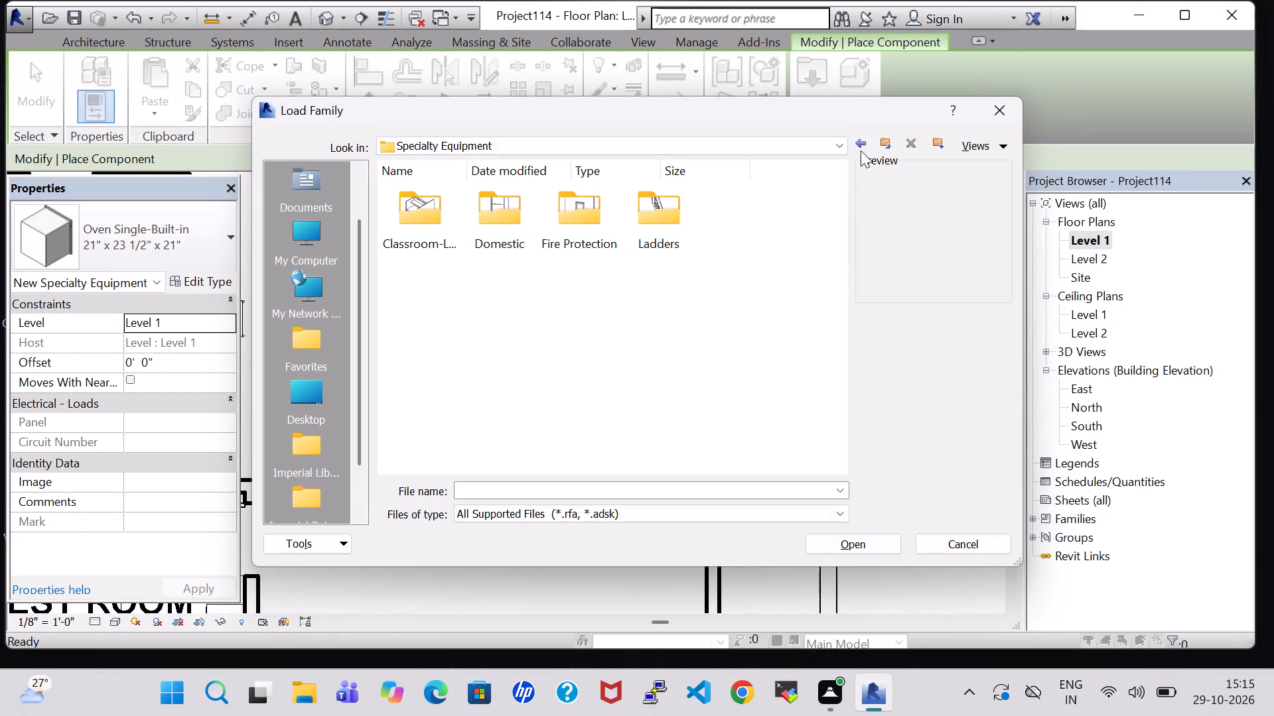
Load the Refrigerator family from the Domestic folder of Specialty Equipment.
double_click(505, 209)
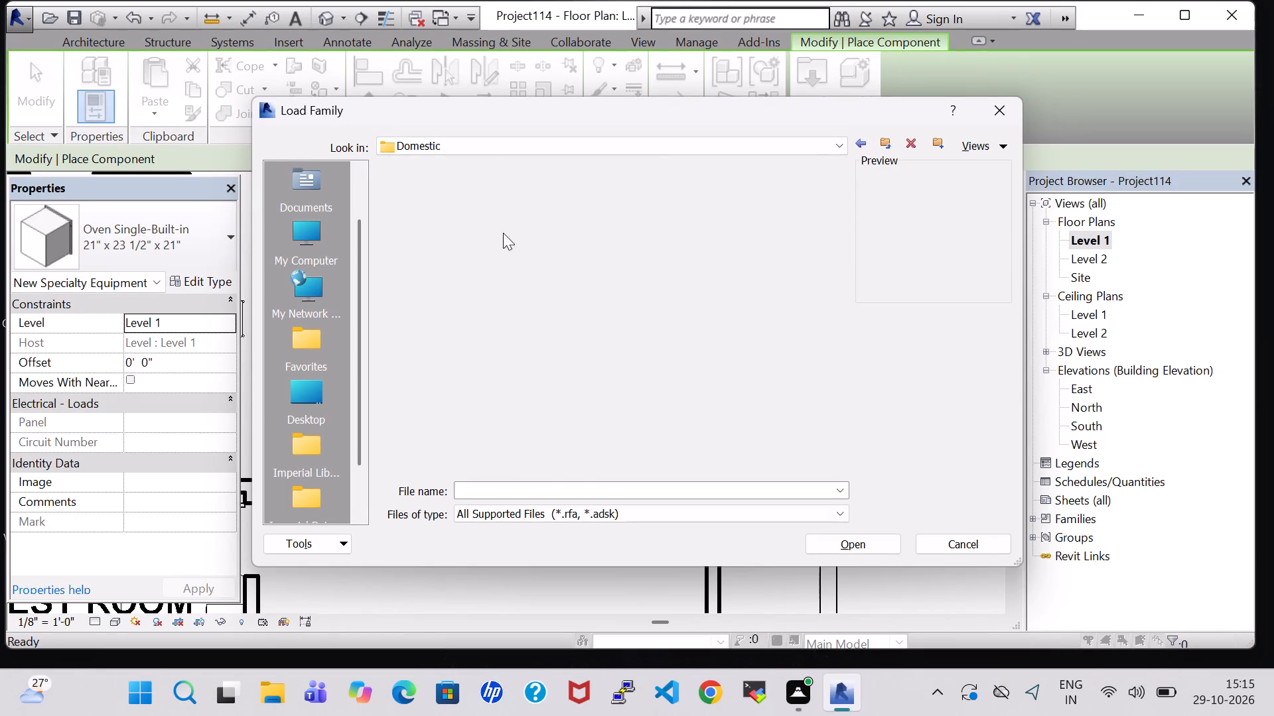
scroll(503, 290, "down", 4)
left_click(516, 404)
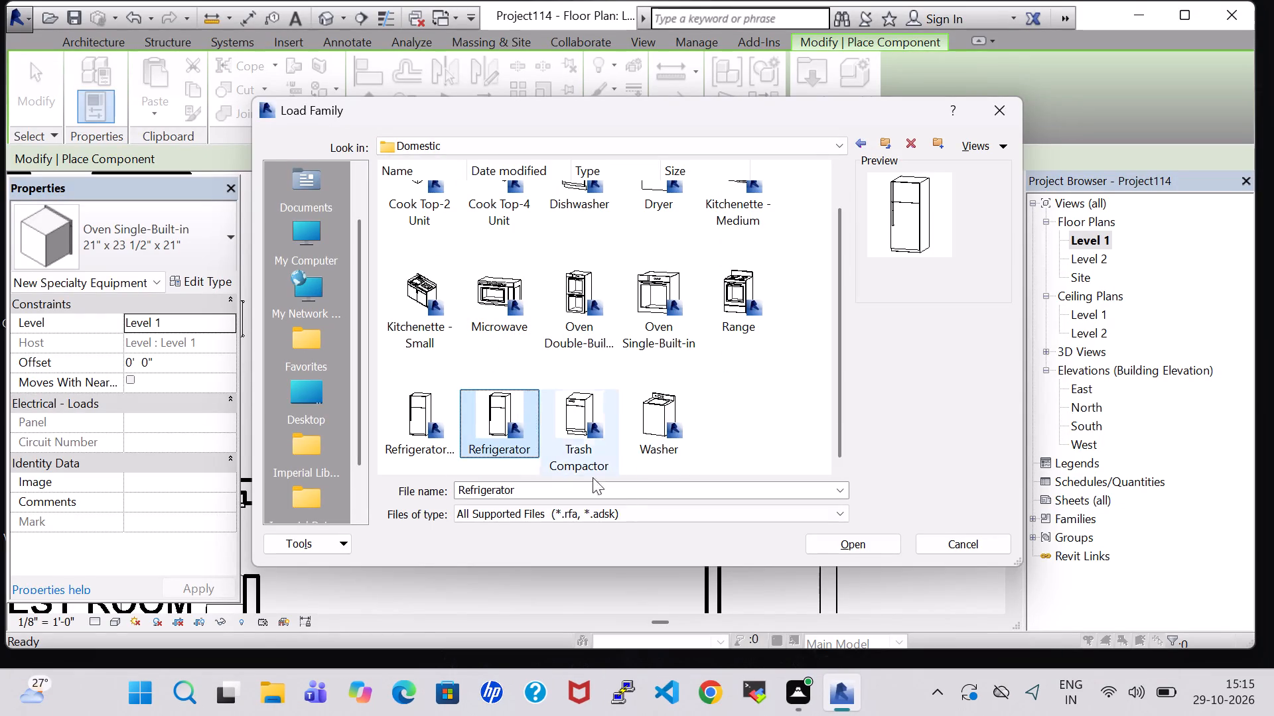
left_click(822, 538)
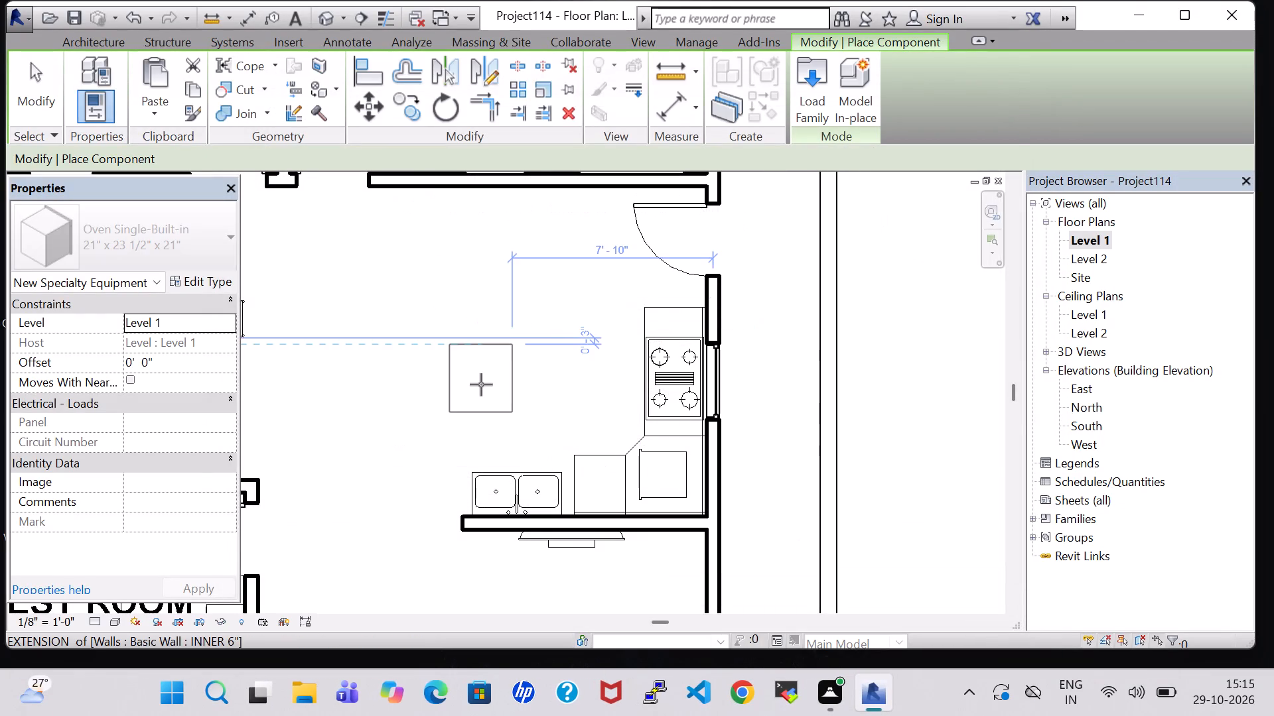
Place one 30" x 32" RH refrigerator against the kitchen wall opposite the double sink, about 10' 2" from the exterior wall.
middle_click_drag(488, 385, 620, 459)
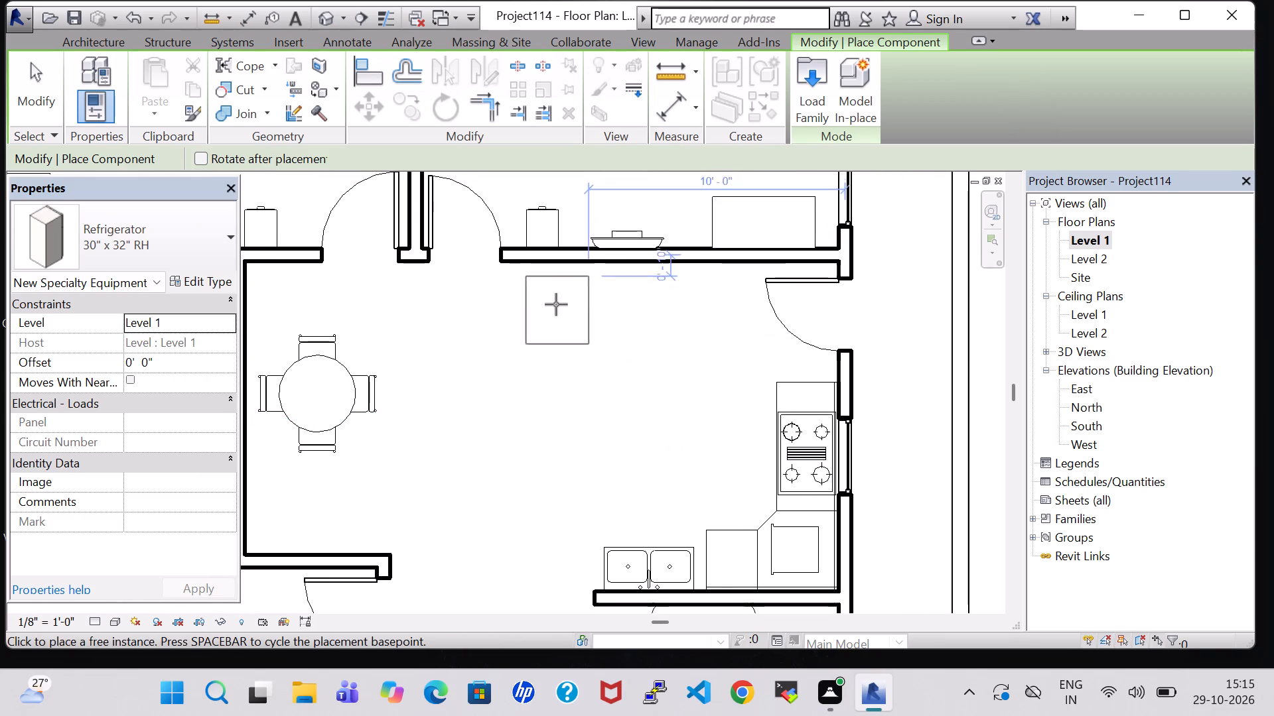
left_click(553, 300)
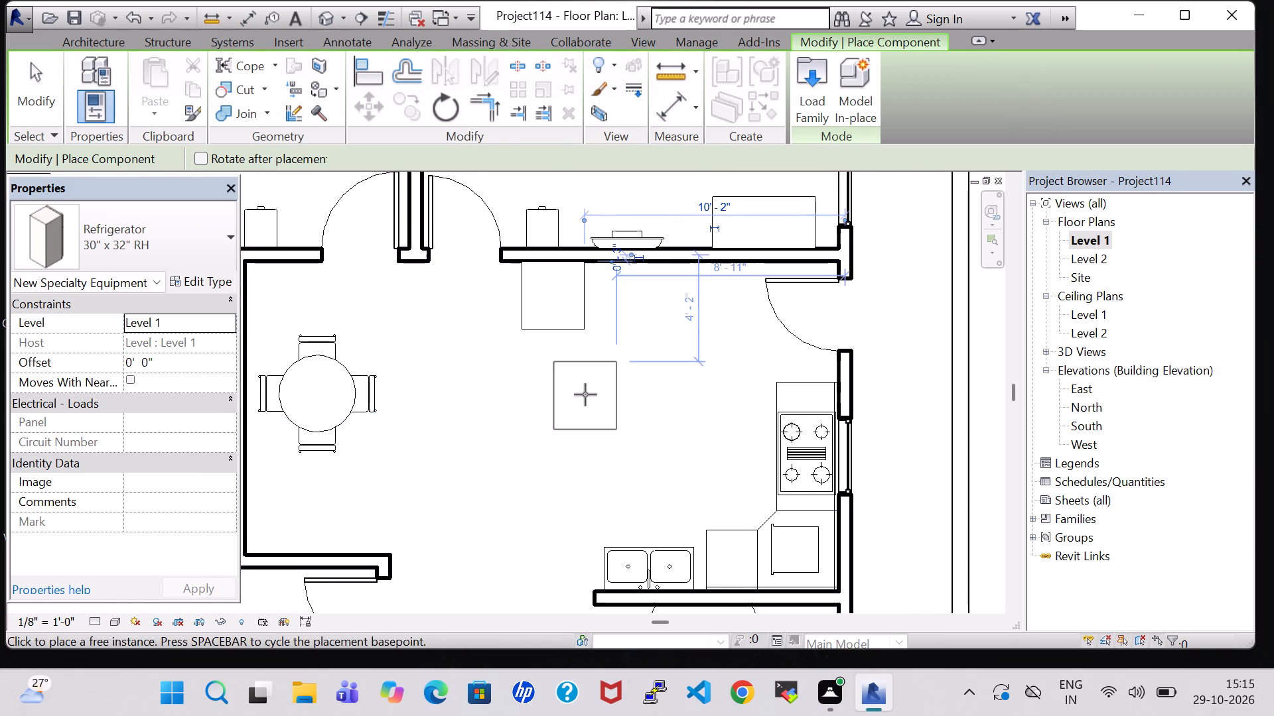
key("Escape")
key("Escape")
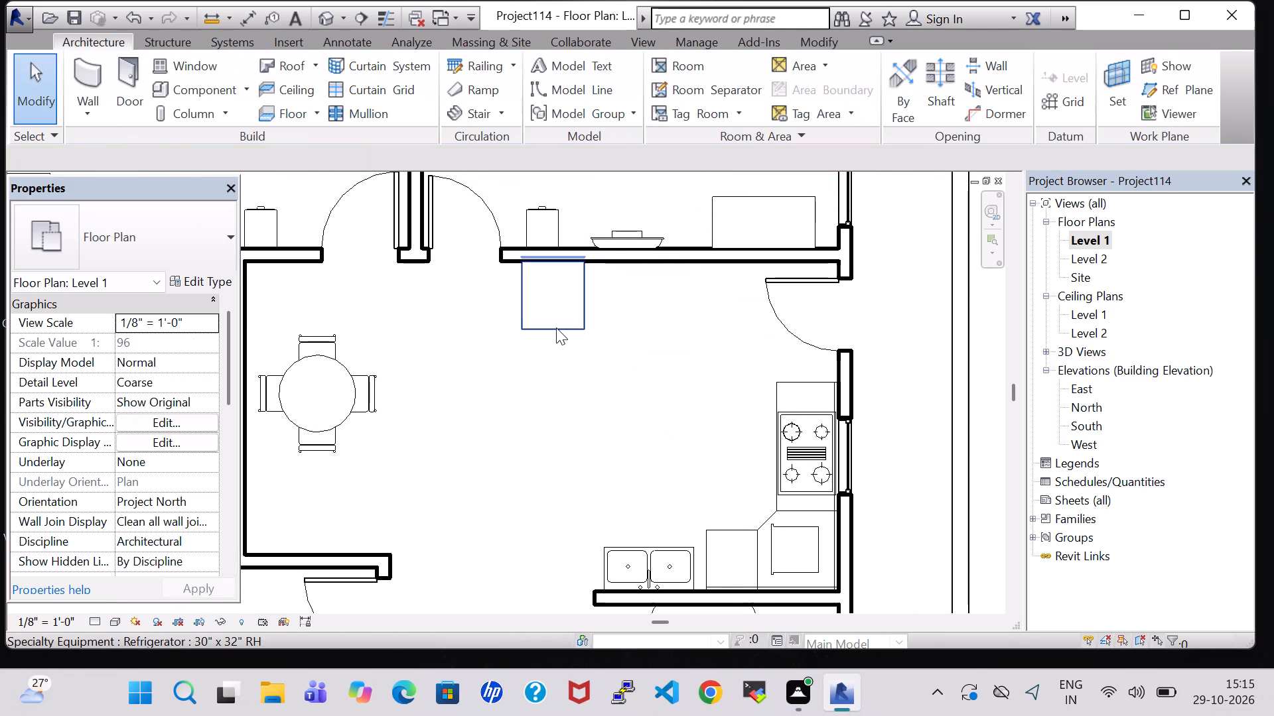
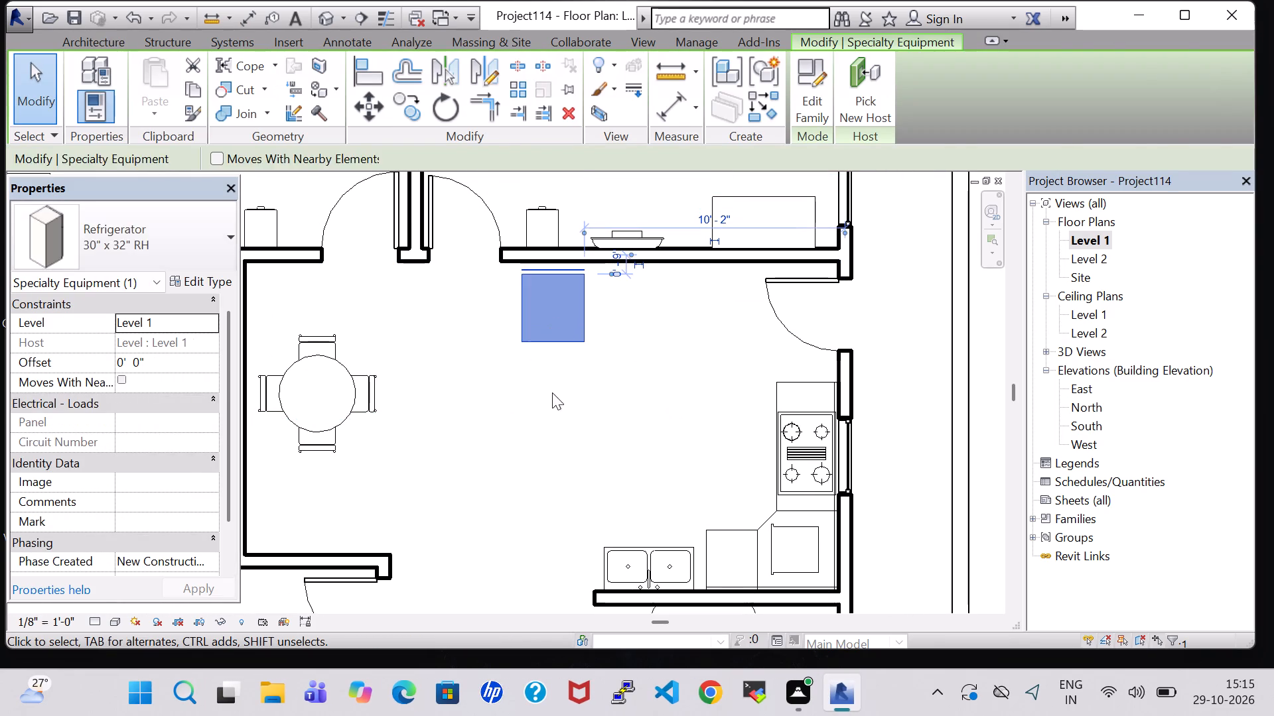
In the default 3D view, set the material of the kitchen's 30" x 32" RH refrigerator type to Carpet (1).
left_click(551, 394)
left_click(320, 13)
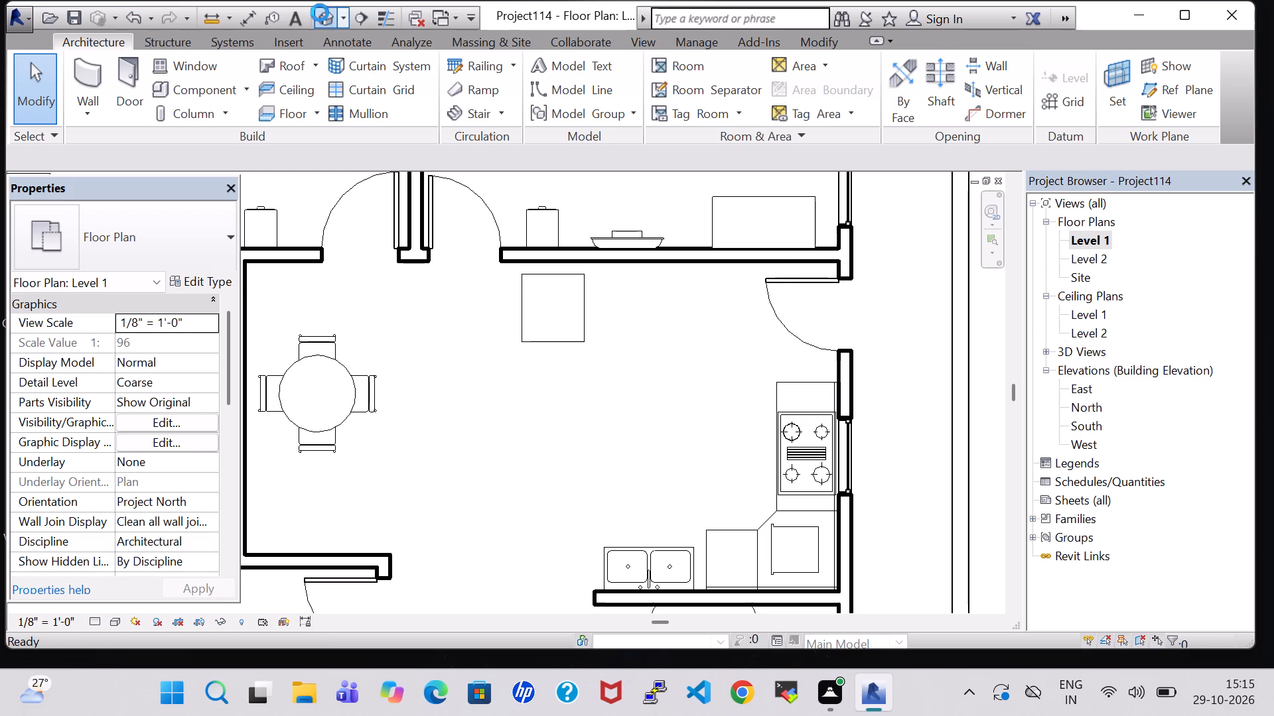
left_click(572, 280)
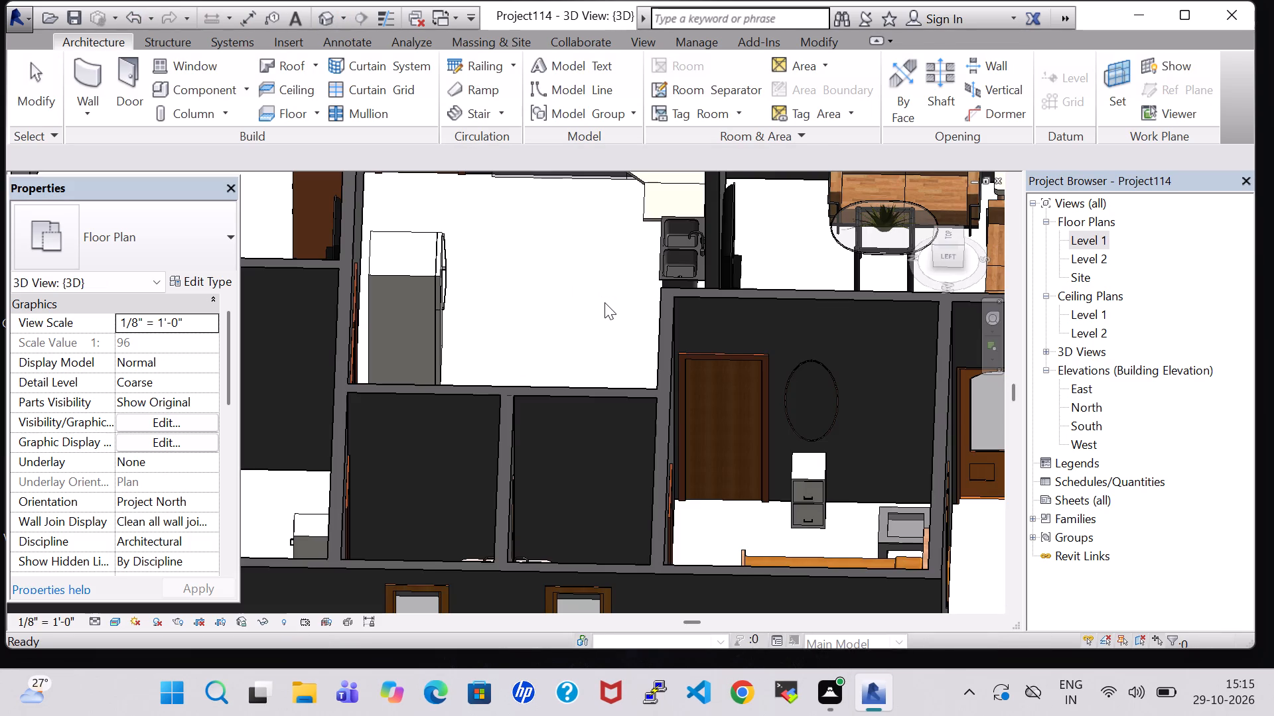
scroll(604, 375, "down", 1)
middle_click_drag(573, 342, 570, 342)
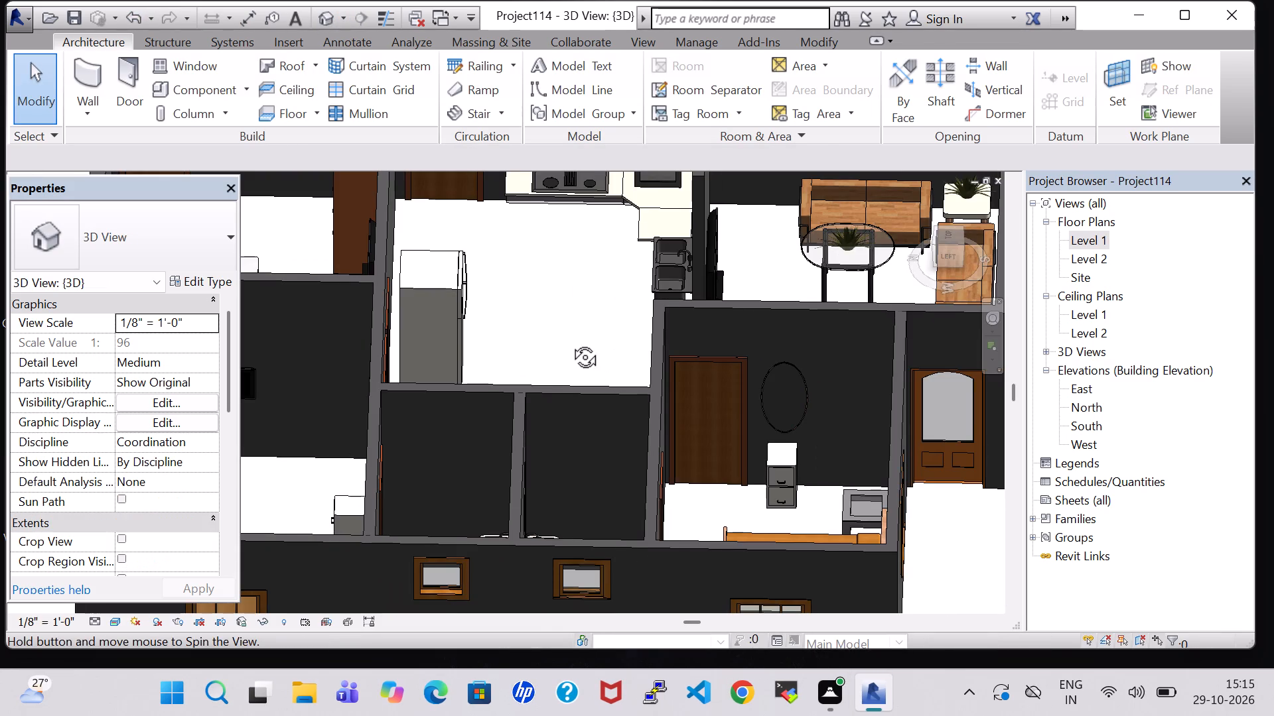
middle_click_drag(570, 342, 426, 375)
left_click(632, 223)
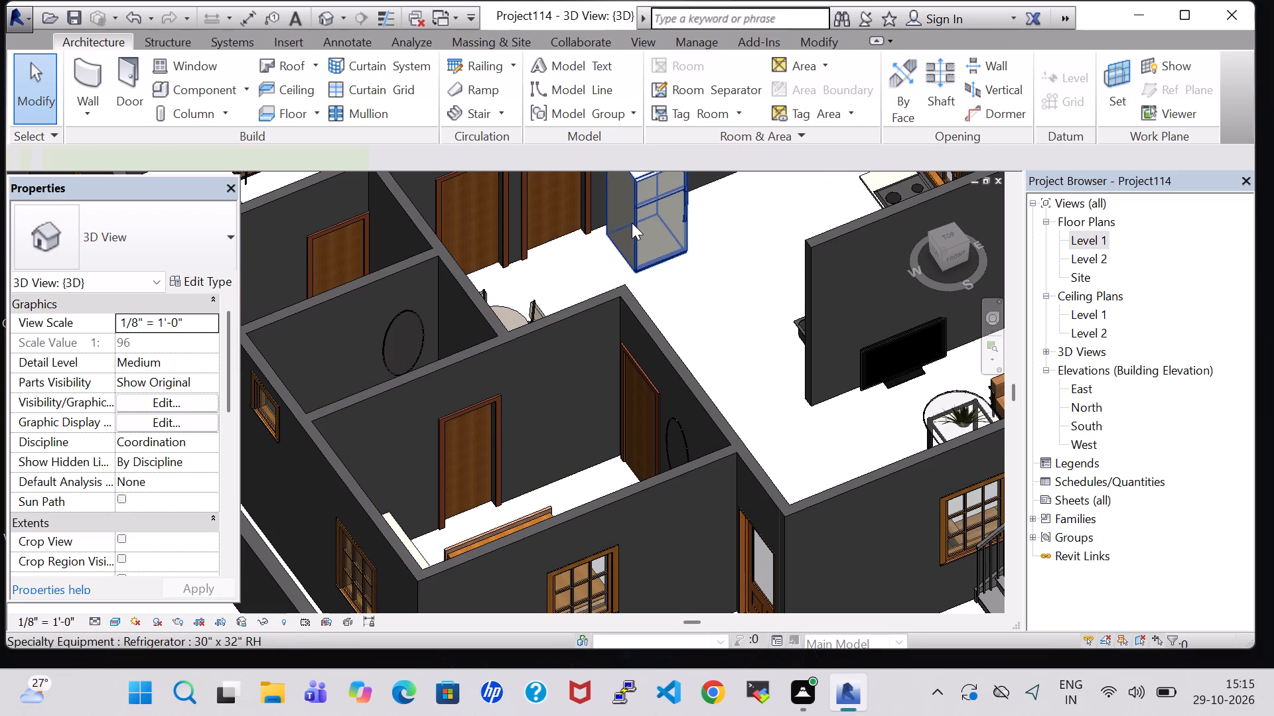
left_click(216, 278)
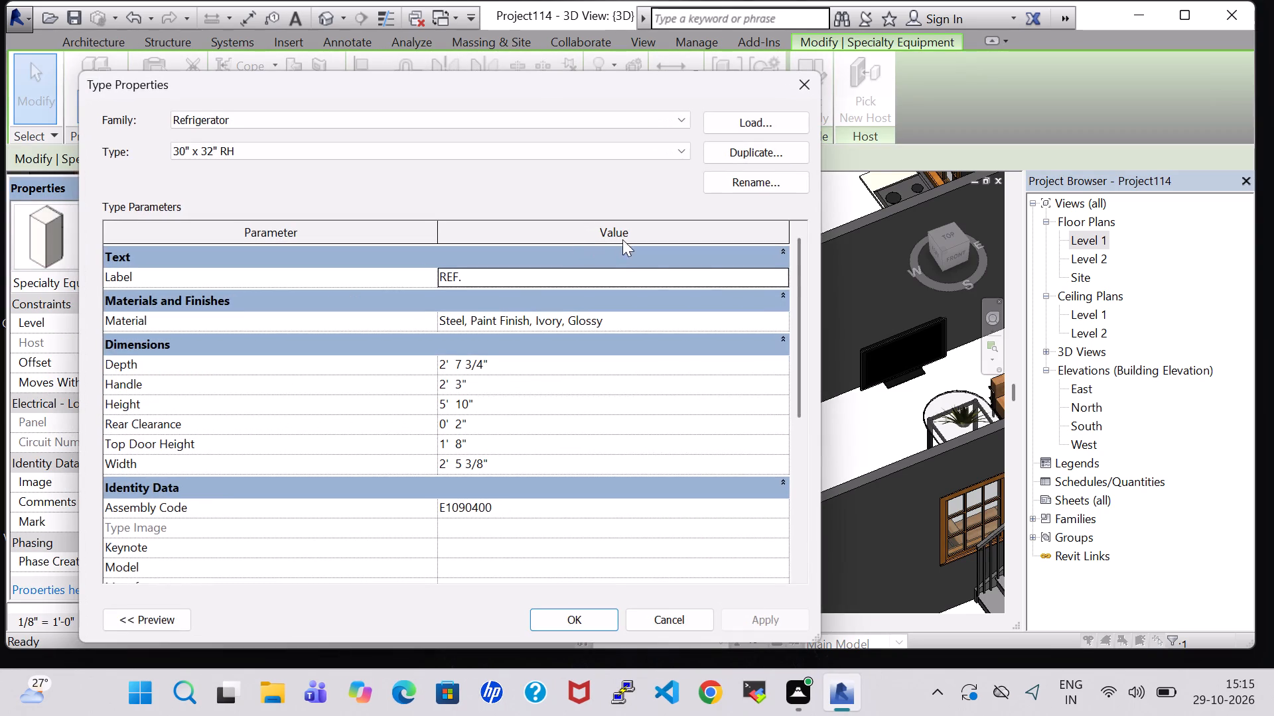
left_click(788, 317)
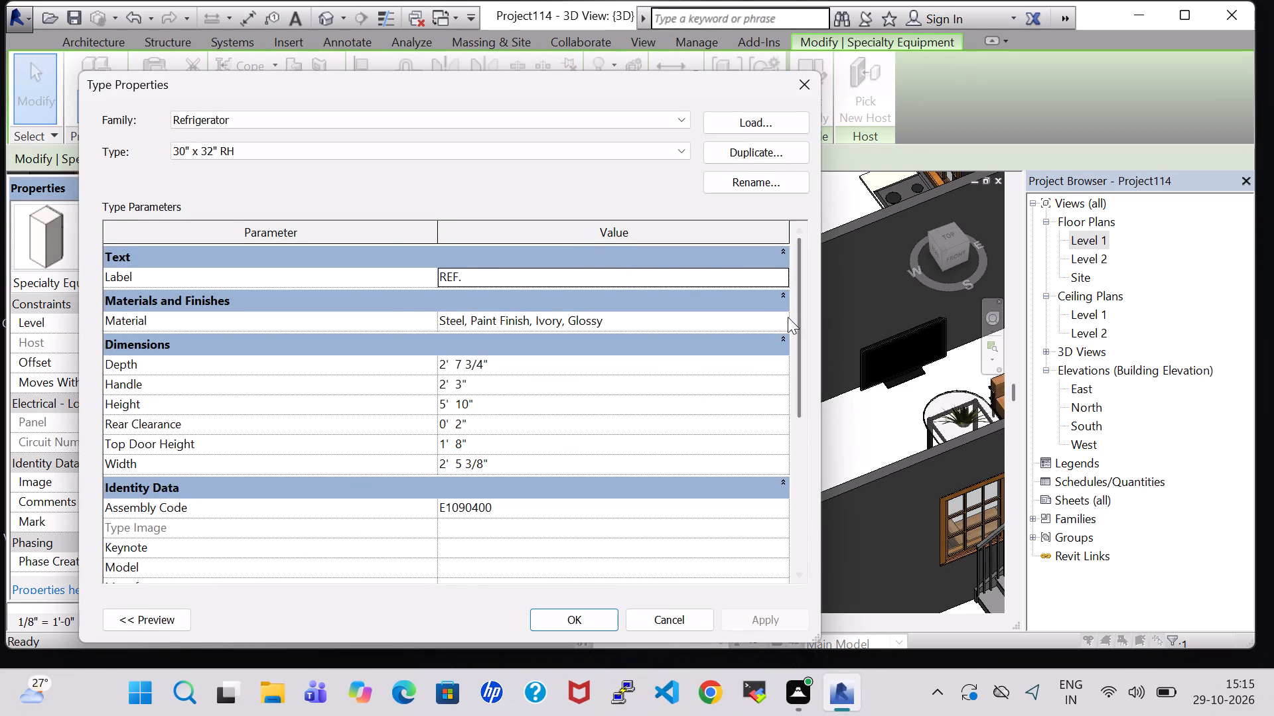
scroll(513, 434, "up", 9)
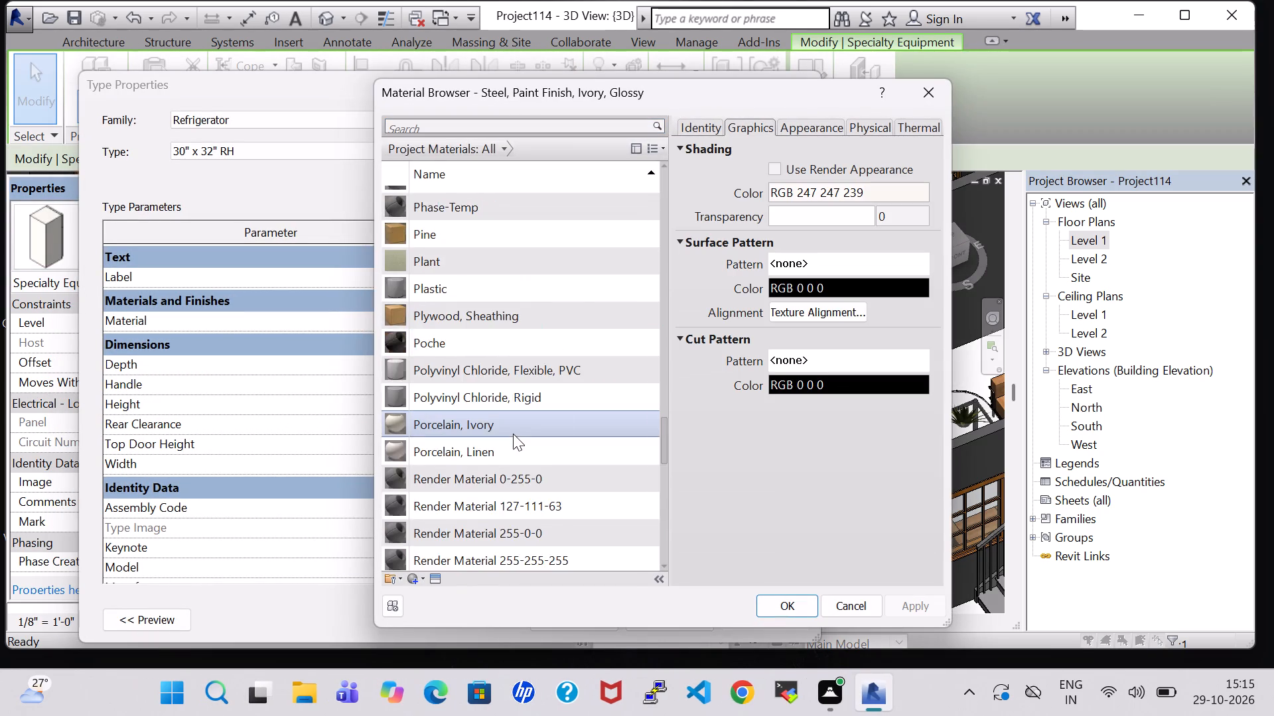
scroll(513, 434, "up", 12)
scroll(513, 434, "up", 10)
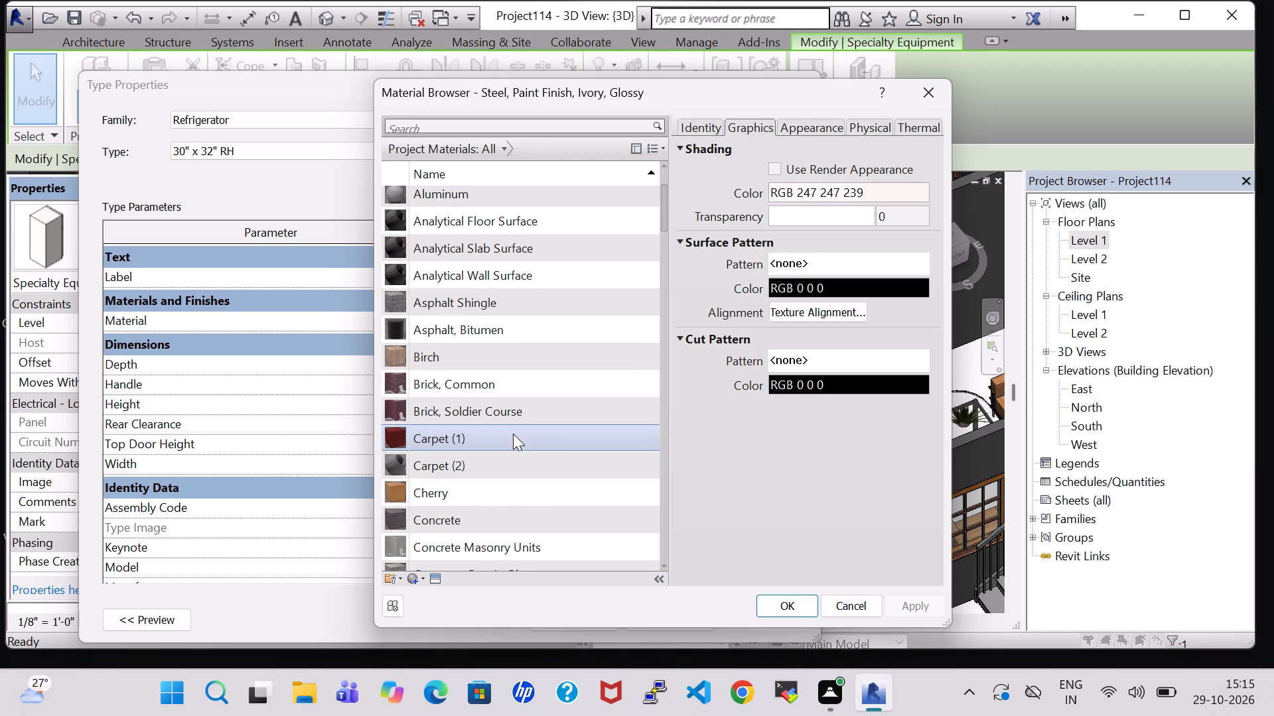
left_click(513, 434)
left_click(809, 611)
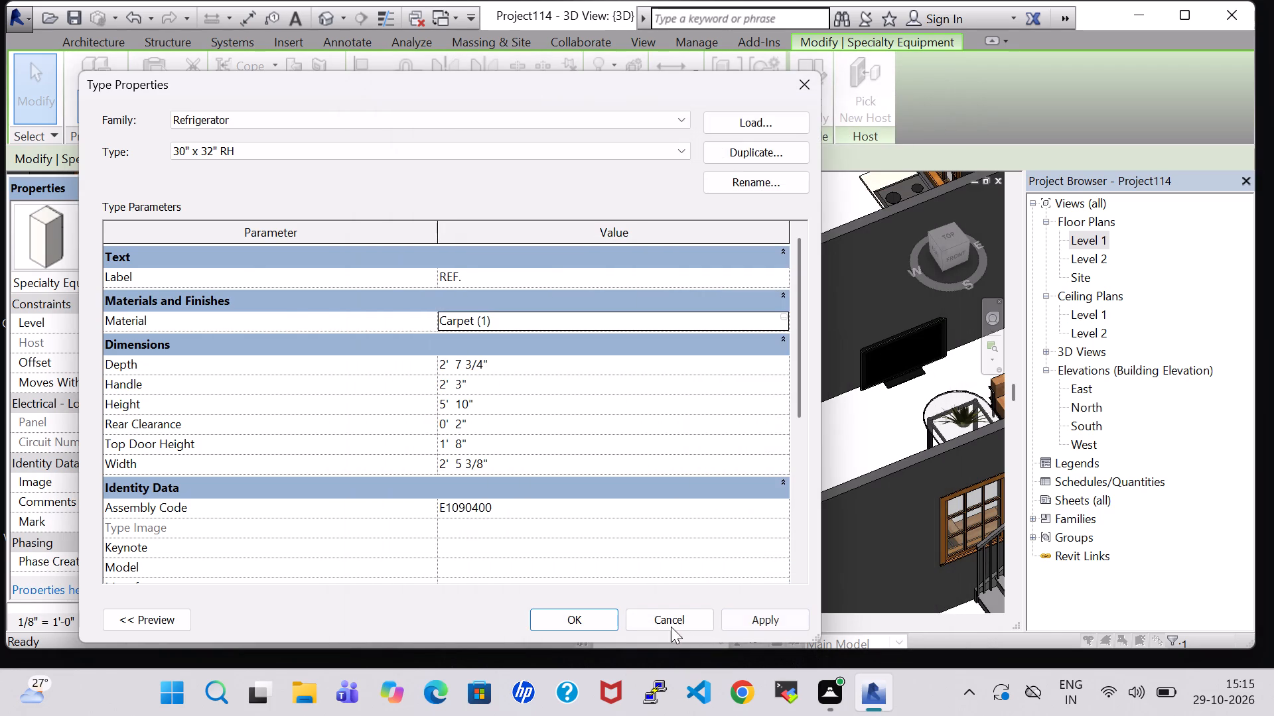
left_click(612, 620)
left_click(719, 355)
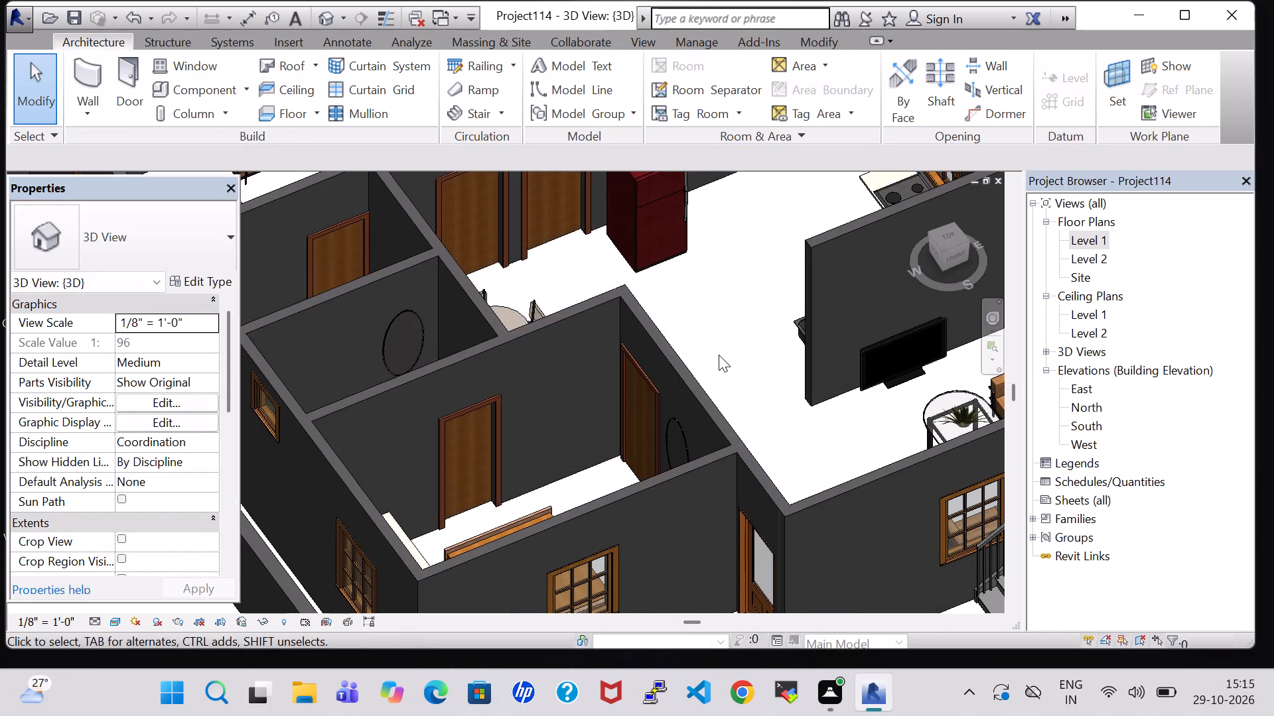
Examine the kitchen in 3D from several angles, checking the refrigerator against the counter, cooktop, oven and double sink.
middle_click_drag(735, 312, 664, 406)
middle_click_drag(716, 348, 718, 471)
middle_click_drag(718, 473, 718, 484)
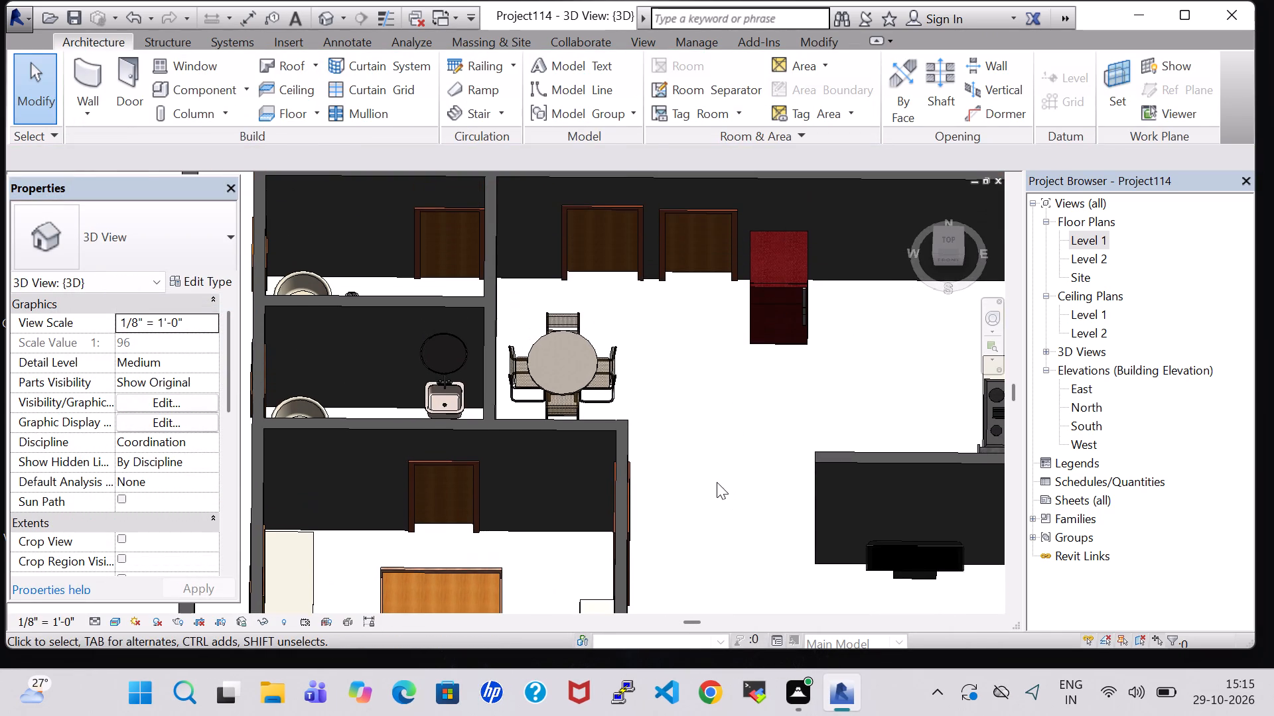
middle_click_drag(719, 408, 703, 384)
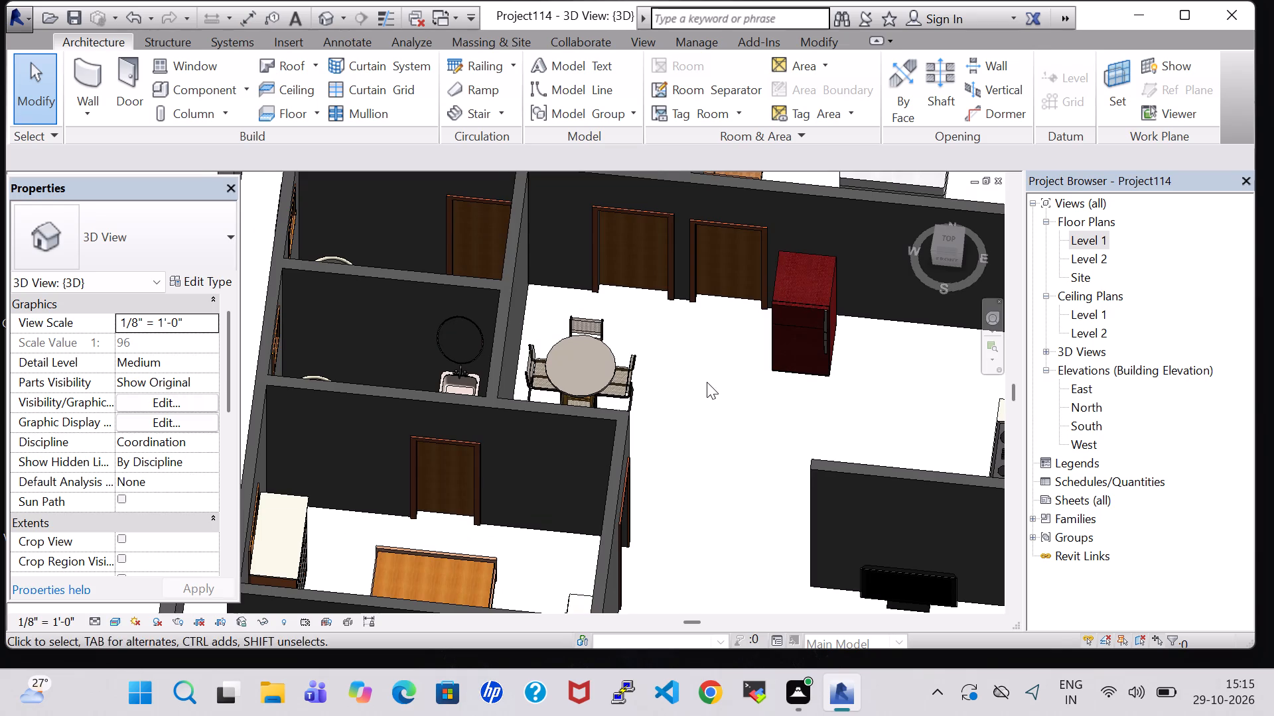
middle_click_drag(707, 382, 817, 432)
middle_click_drag(687, 410, 775, 418, "shift")
middle_click_drag(582, 375, 656, 377)
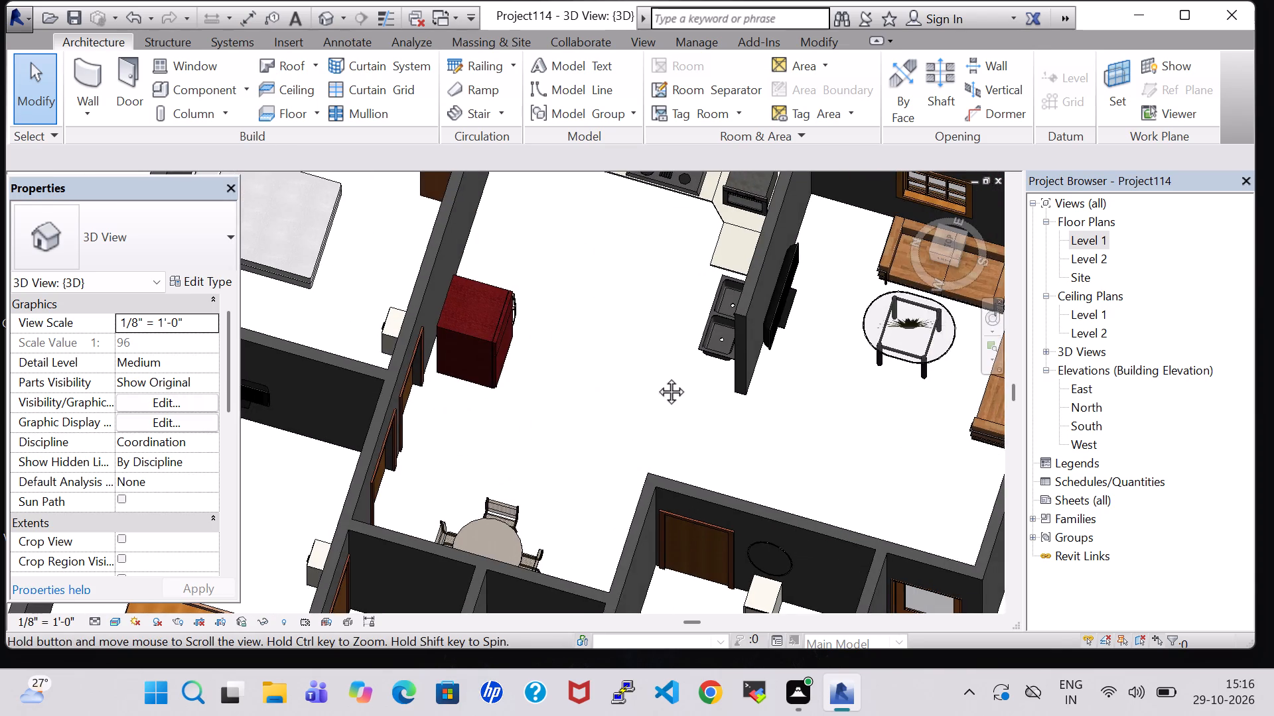
middle_click_drag(656, 377, 708, 379)
middle_click_drag(665, 396, 743, 286, "shift")
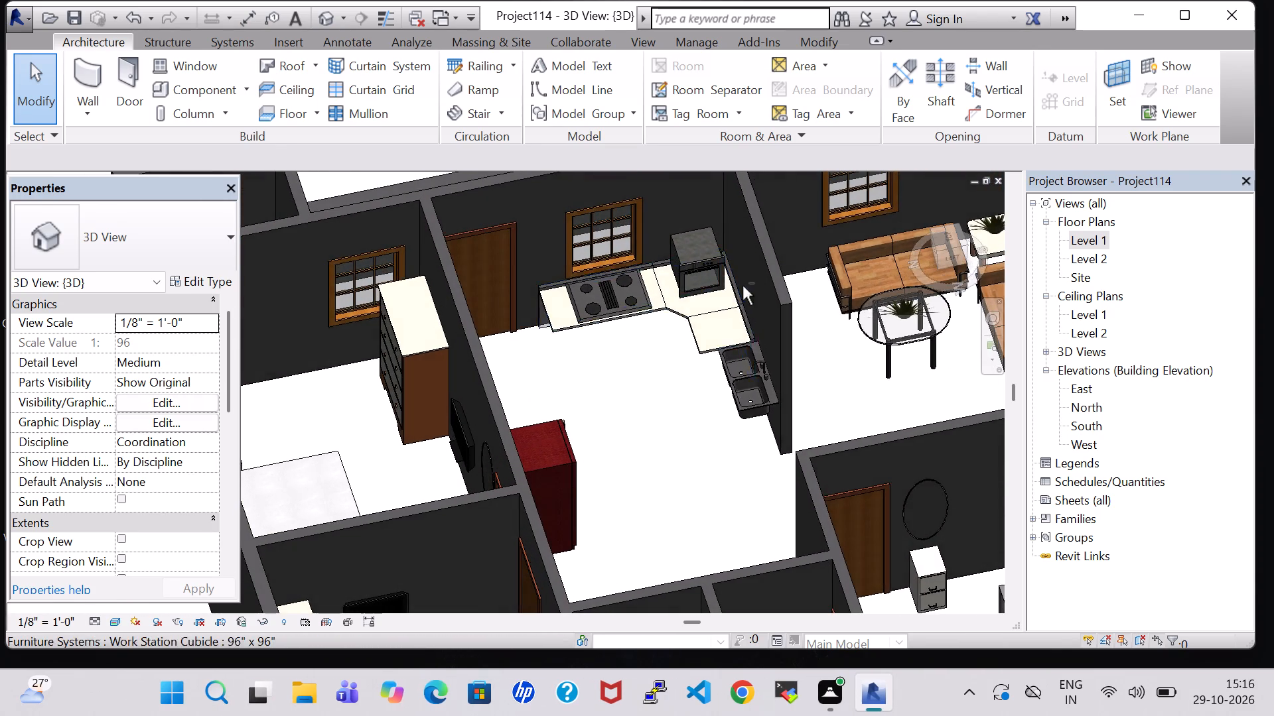
scroll(685, 436, "up", 4)
middle_click_drag(679, 380, 794, 398, "shift")
scroll(679, 380, "up", 1, "shift")
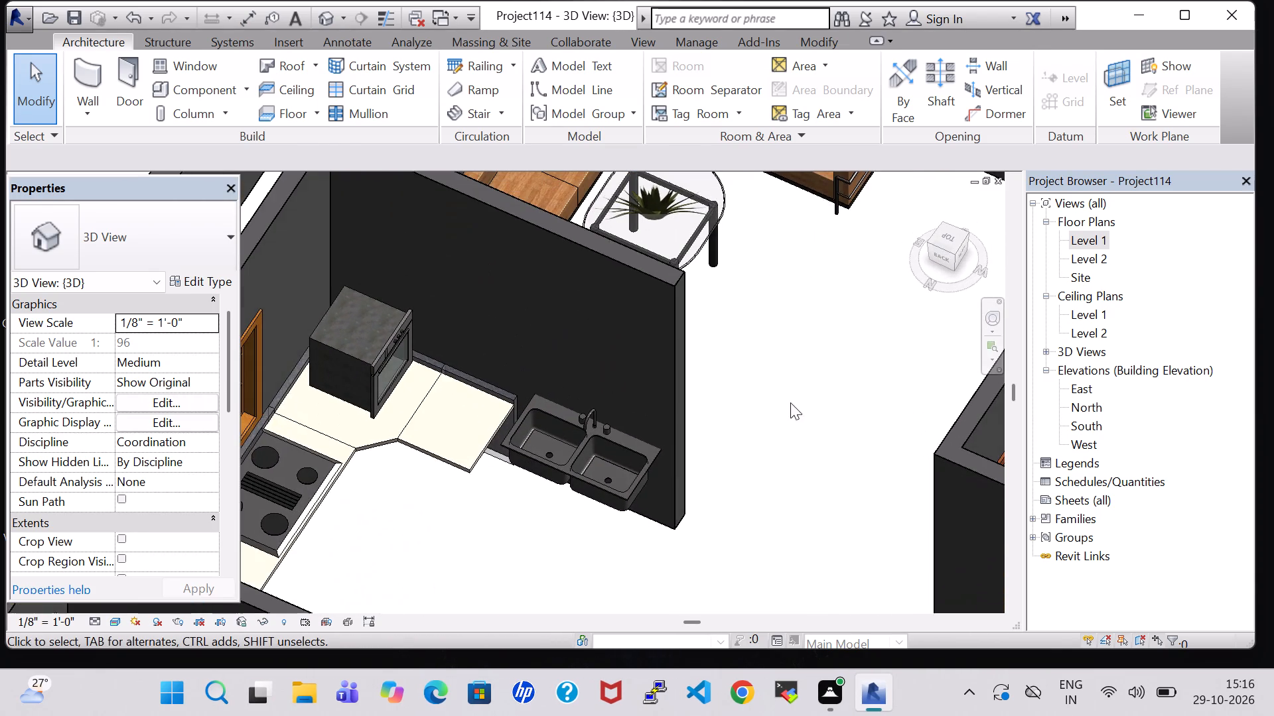
middle_click_drag(510, 563, 656, 532)
middle_click_drag(613, 518, 671, 519, "shift")
middle_click_drag(671, 462, 704, 321)
middle_click_drag(652, 518, 554, 505, "shift")
middle_click_drag(553, 505, 551, 477, "shift")
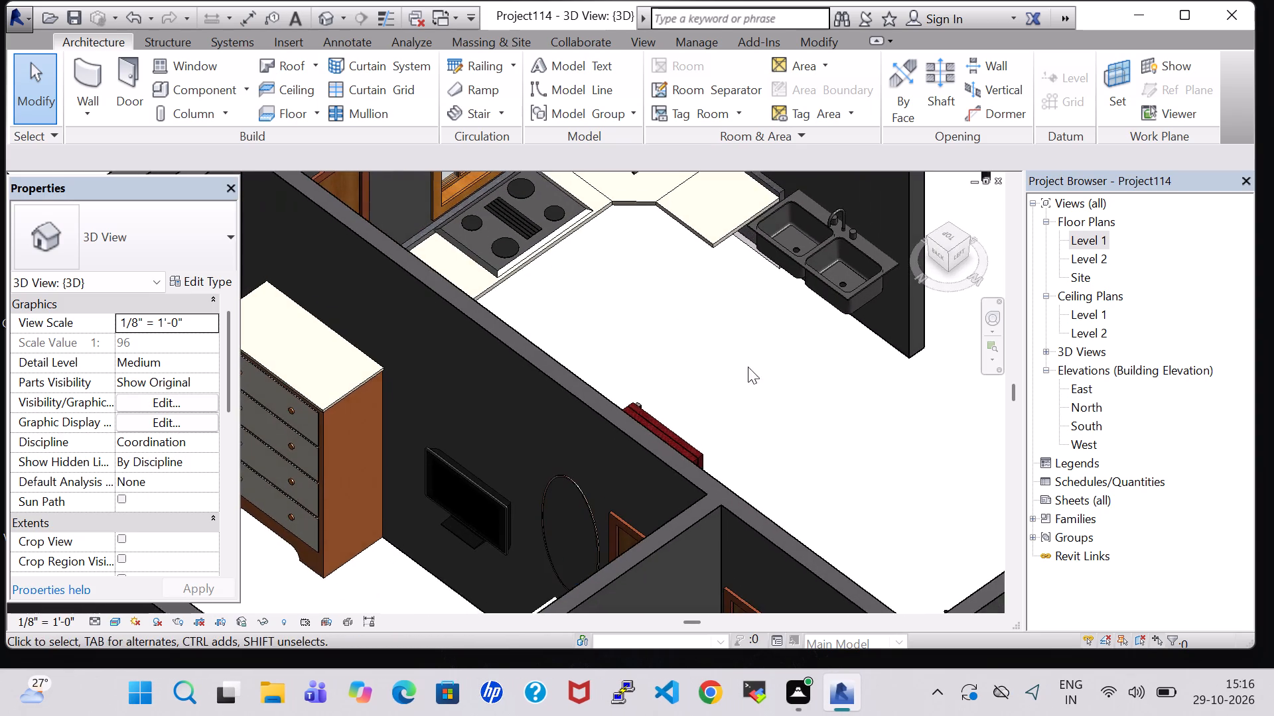
middle_click_drag(802, 387, 721, 366)
middle_click_drag(780, 302, 530, 534)
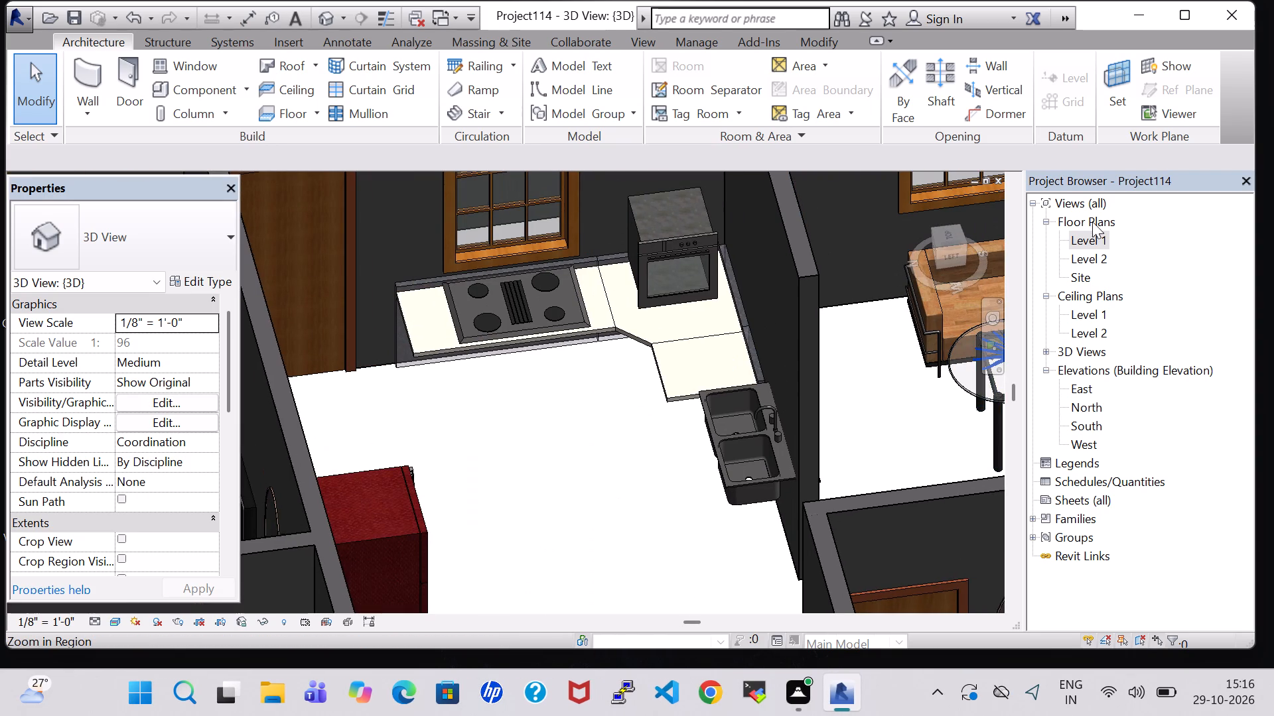
Return to the Level 1 floor plan.
double_click(1092, 241)
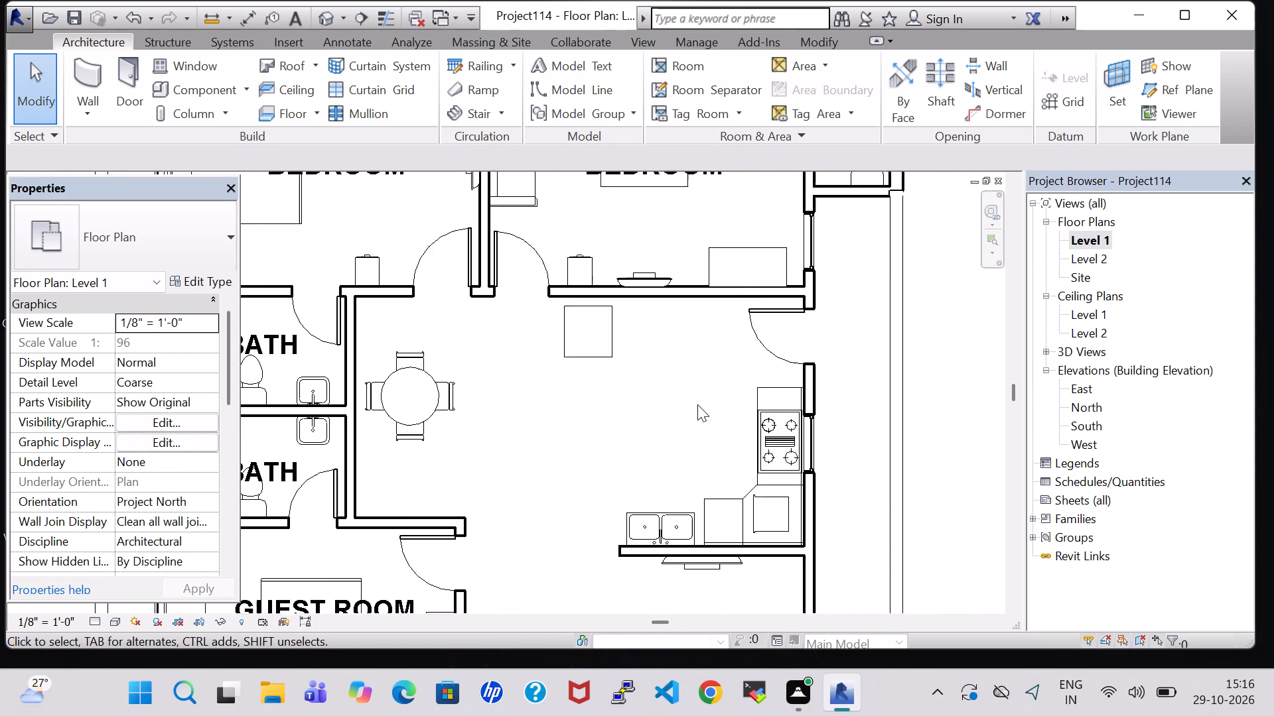
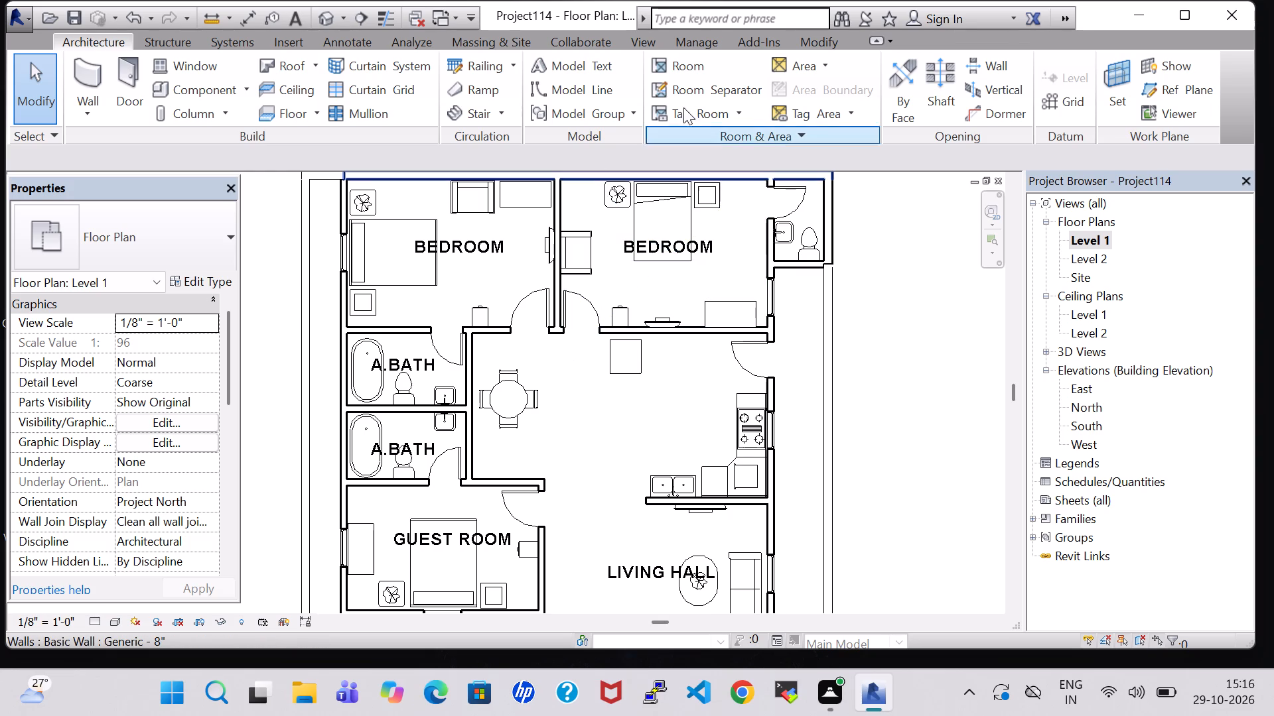
Place a tagged room in the small toilet and washbasin space beside the bedroom with the double-door-side corner bath.
left_click(689, 62)
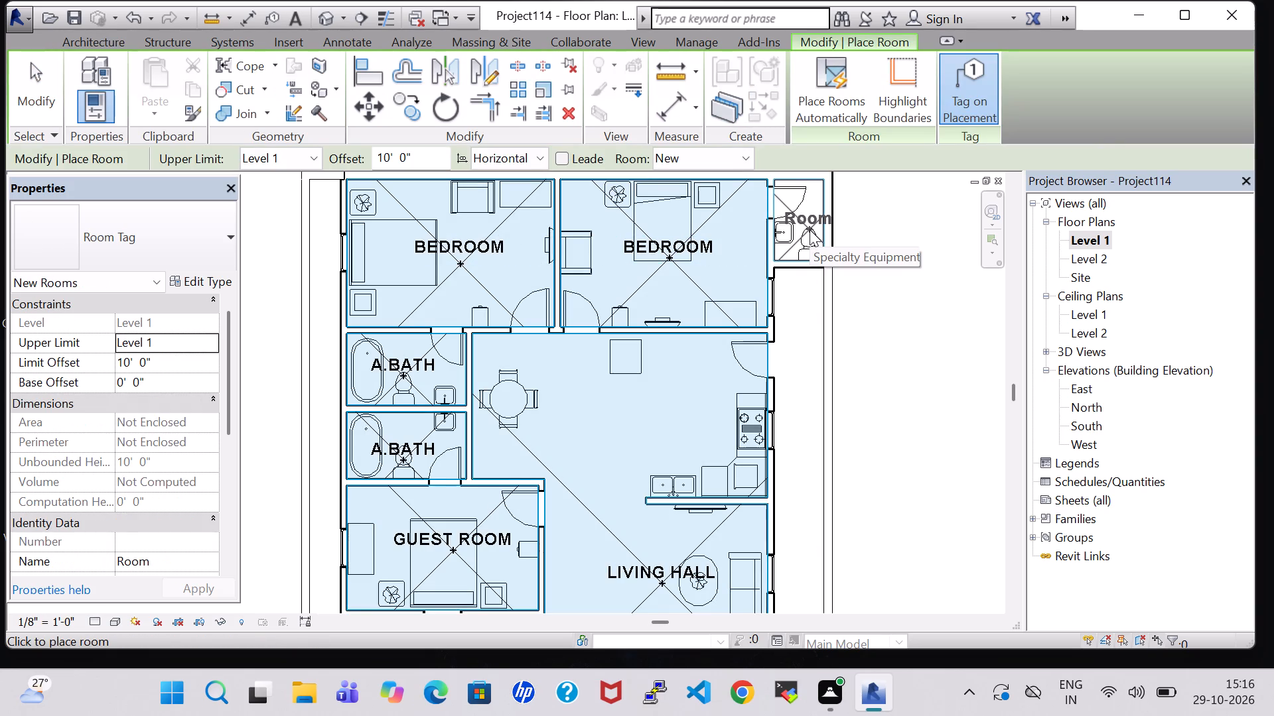
scroll(800, 230, "up", 6)
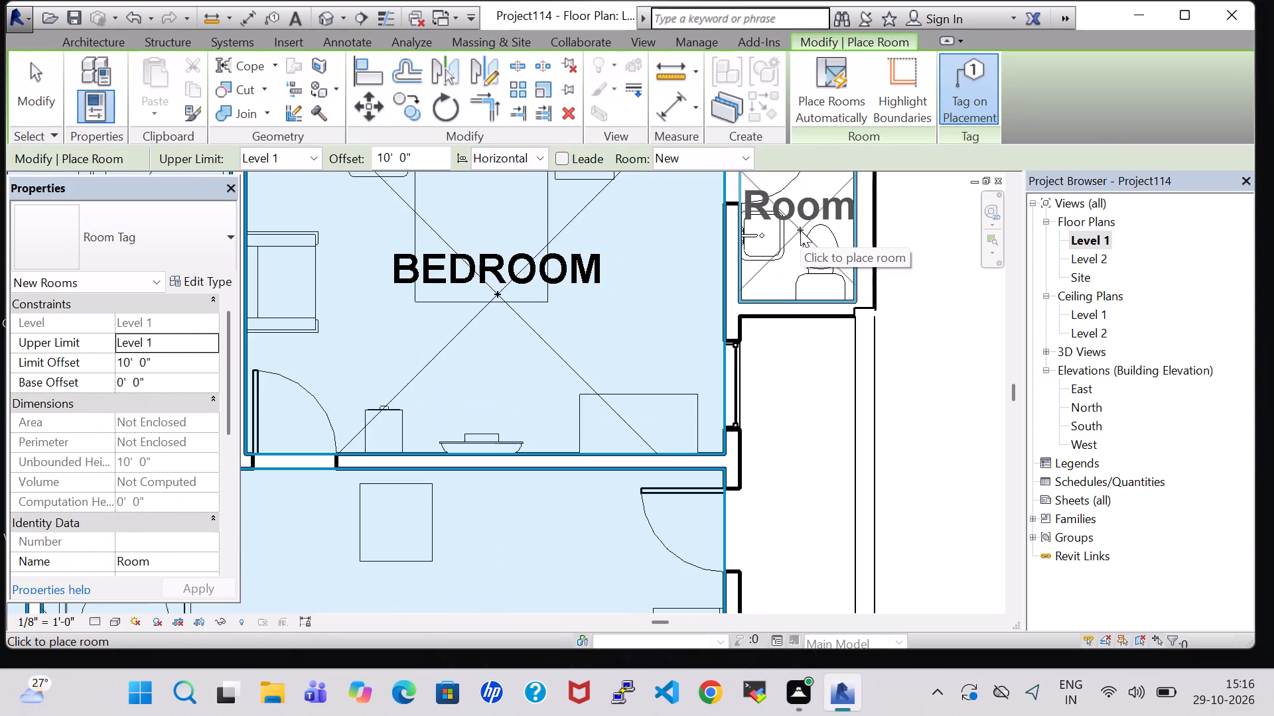
left_click(800, 230)
key("Escape")
key("Escape")
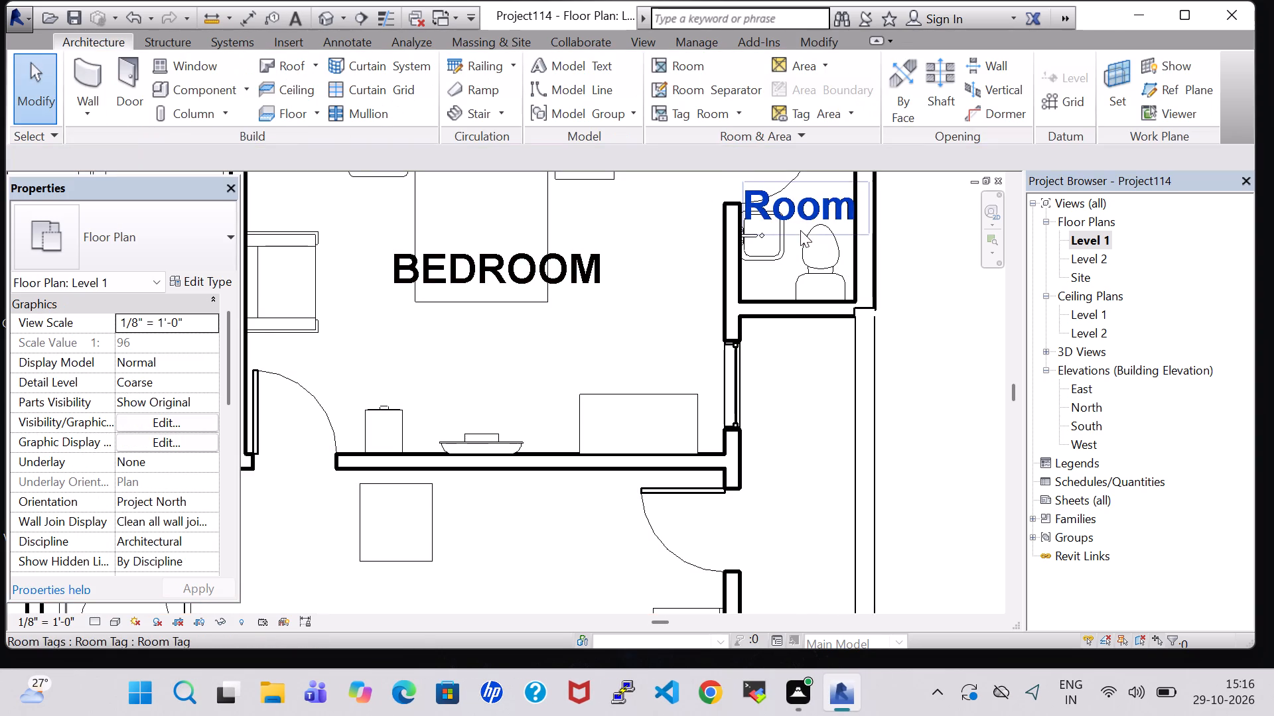
Rename the newly placed room as BATH.
double_click(800, 218)
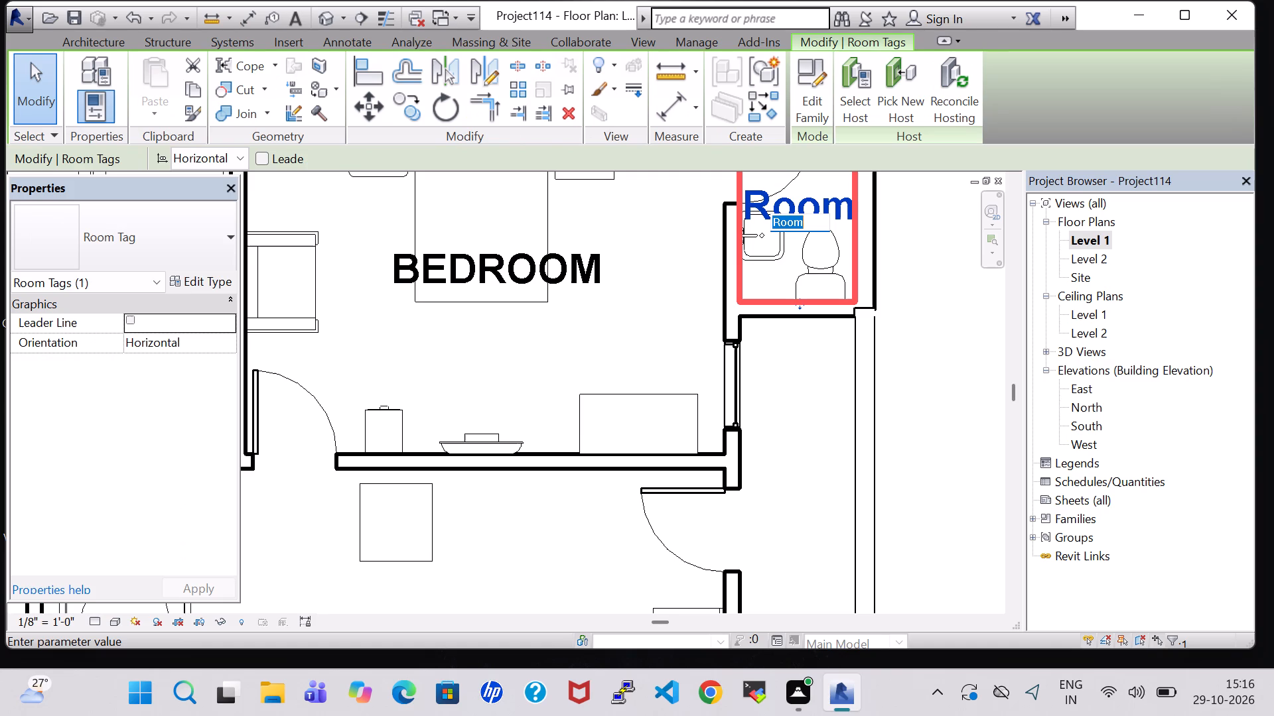
key("BackSpace")
type("BATH")
key("Return")
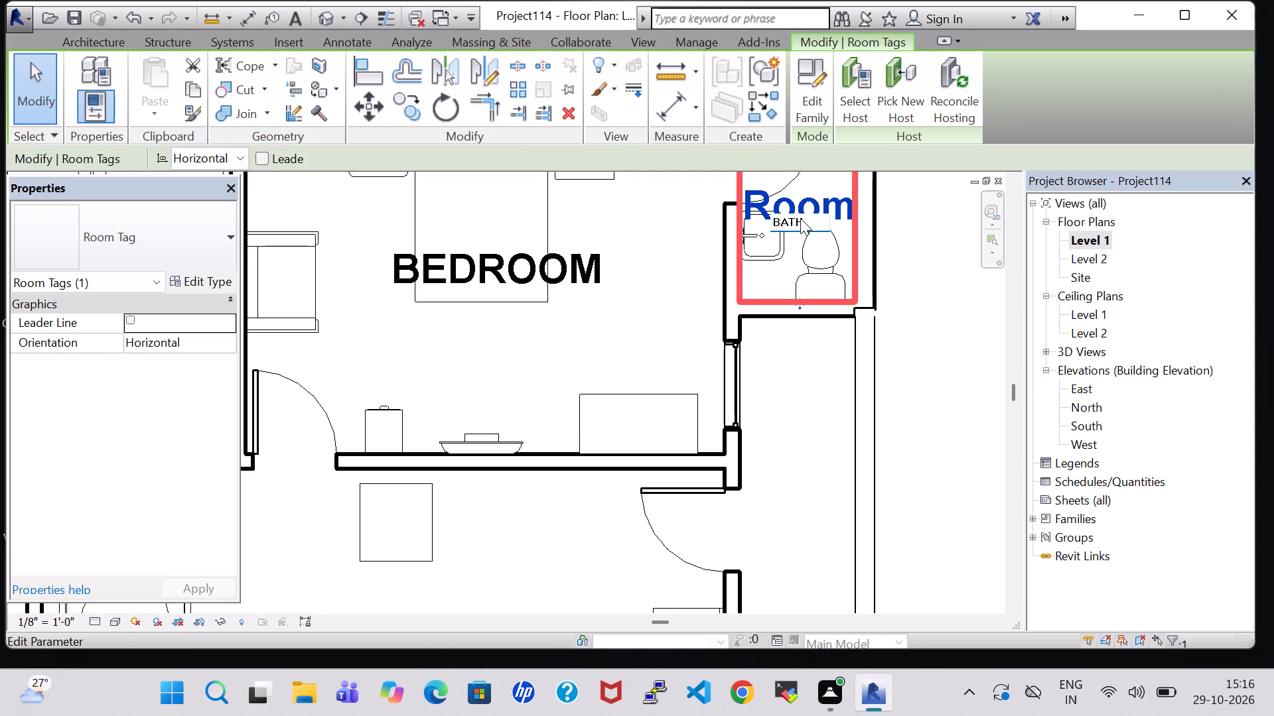
Open the name of the BATH room for editing again.
scroll(800, 218, "down", 2)
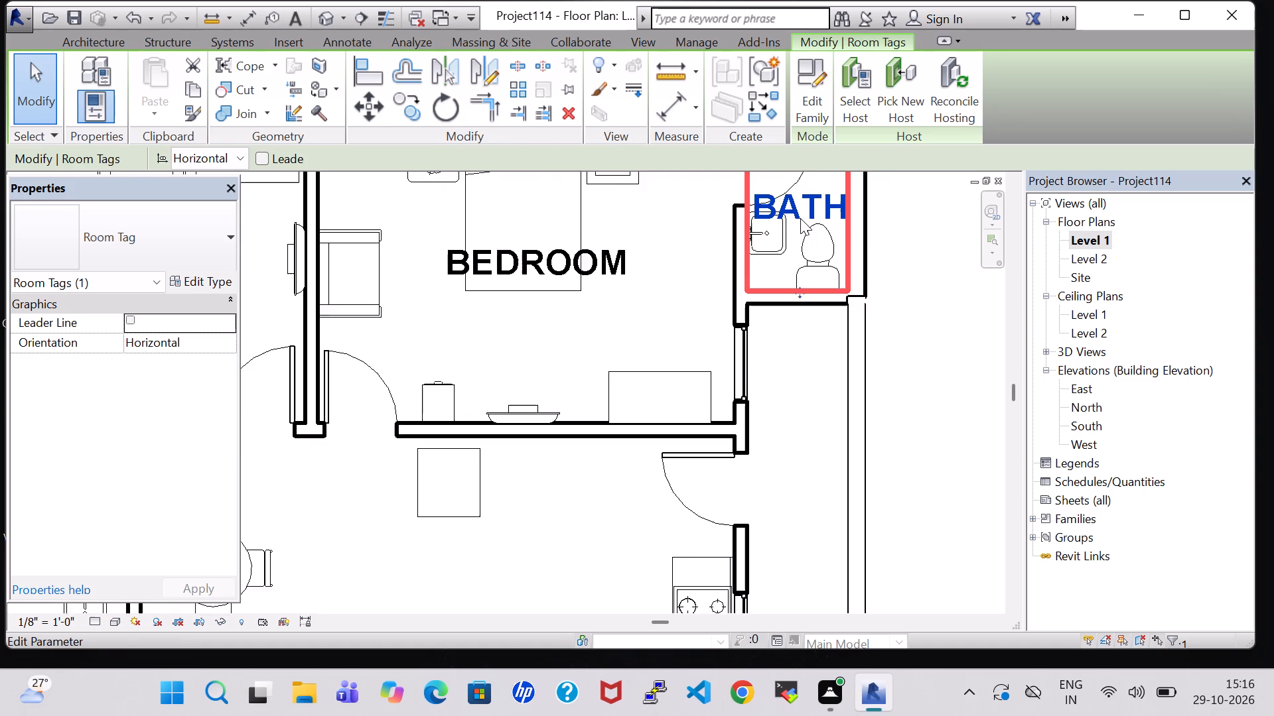
scroll(800, 218, "down", 5)
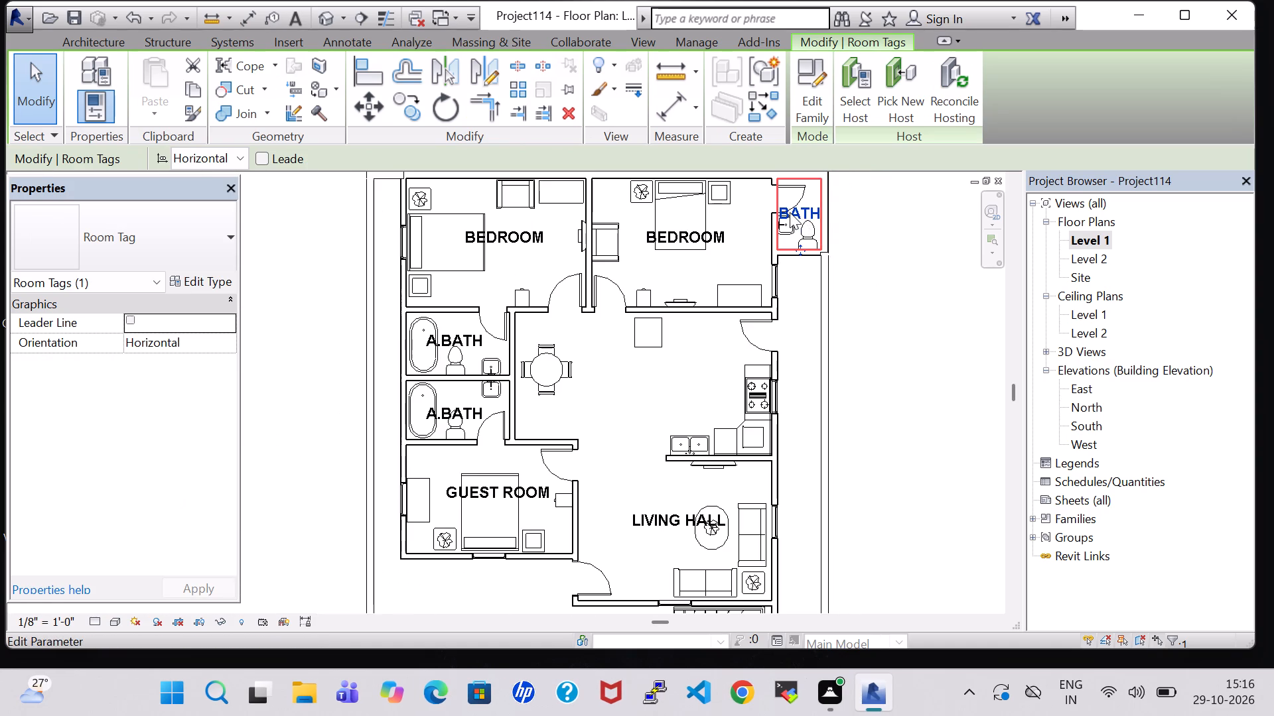
double_click(790, 212)
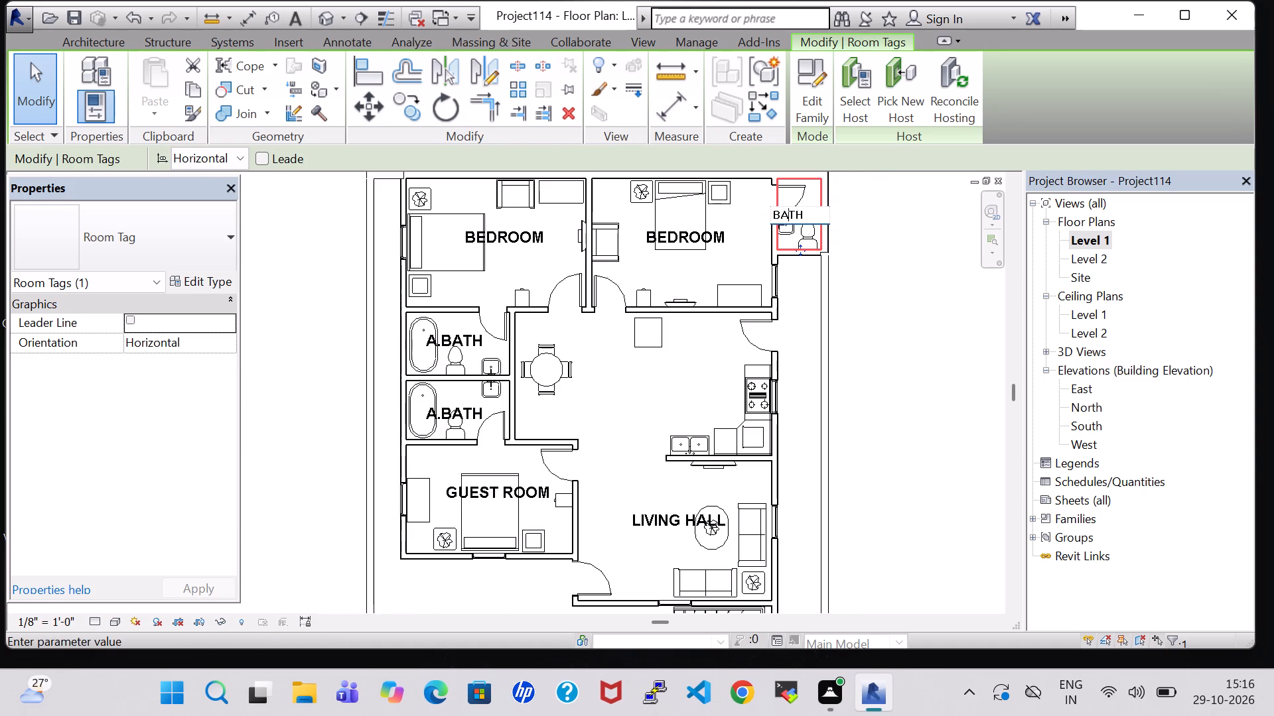
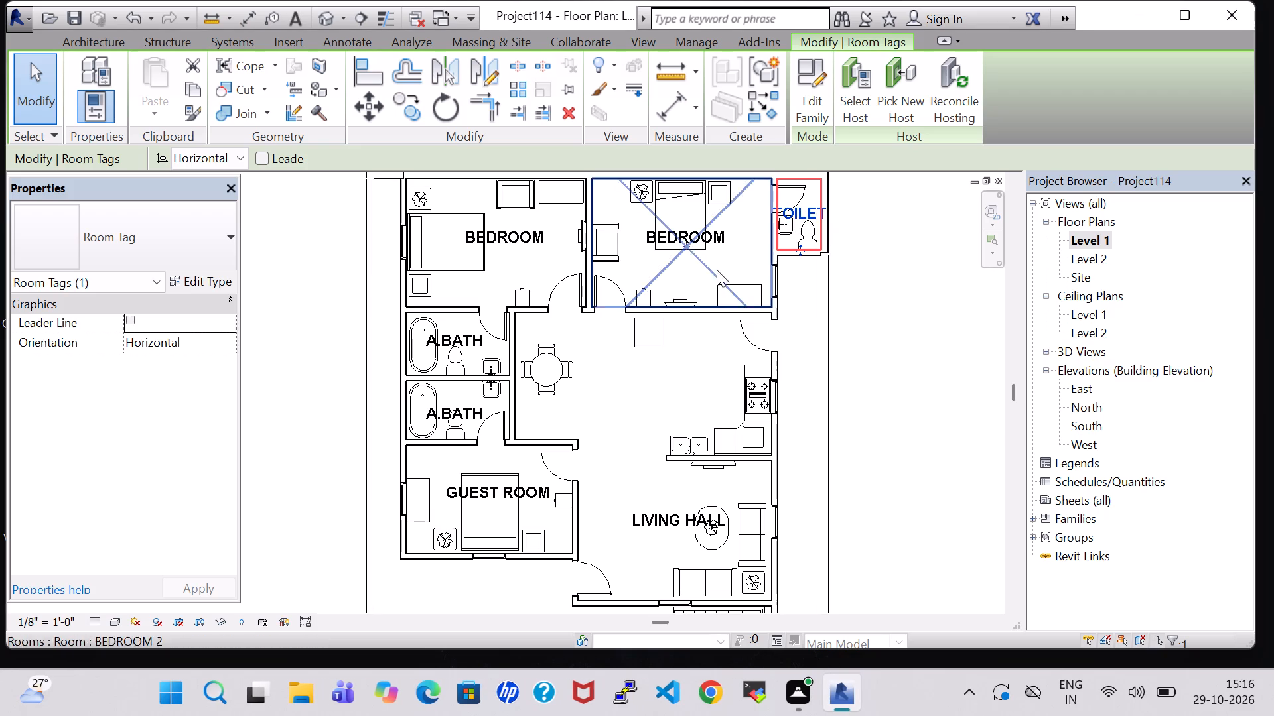
Set the orientation of the TOILET room tag to Vertical.
left_click(225, 164)
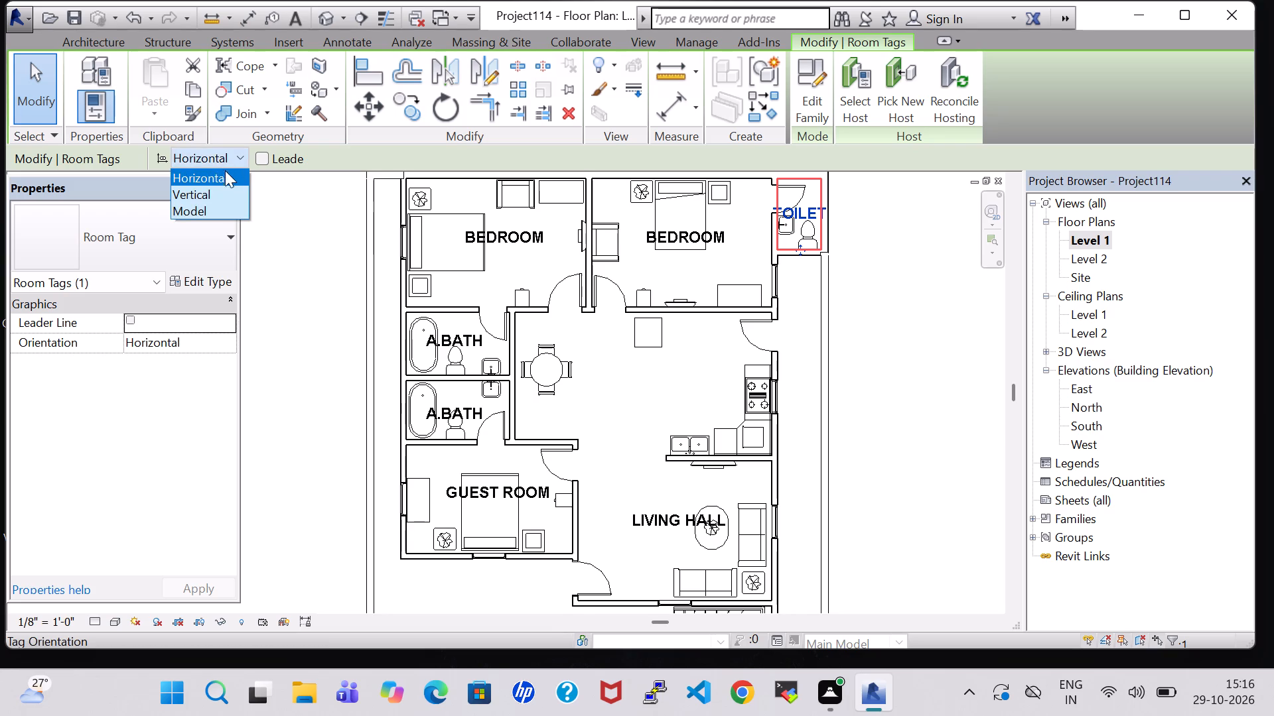
left_click(225, 198)
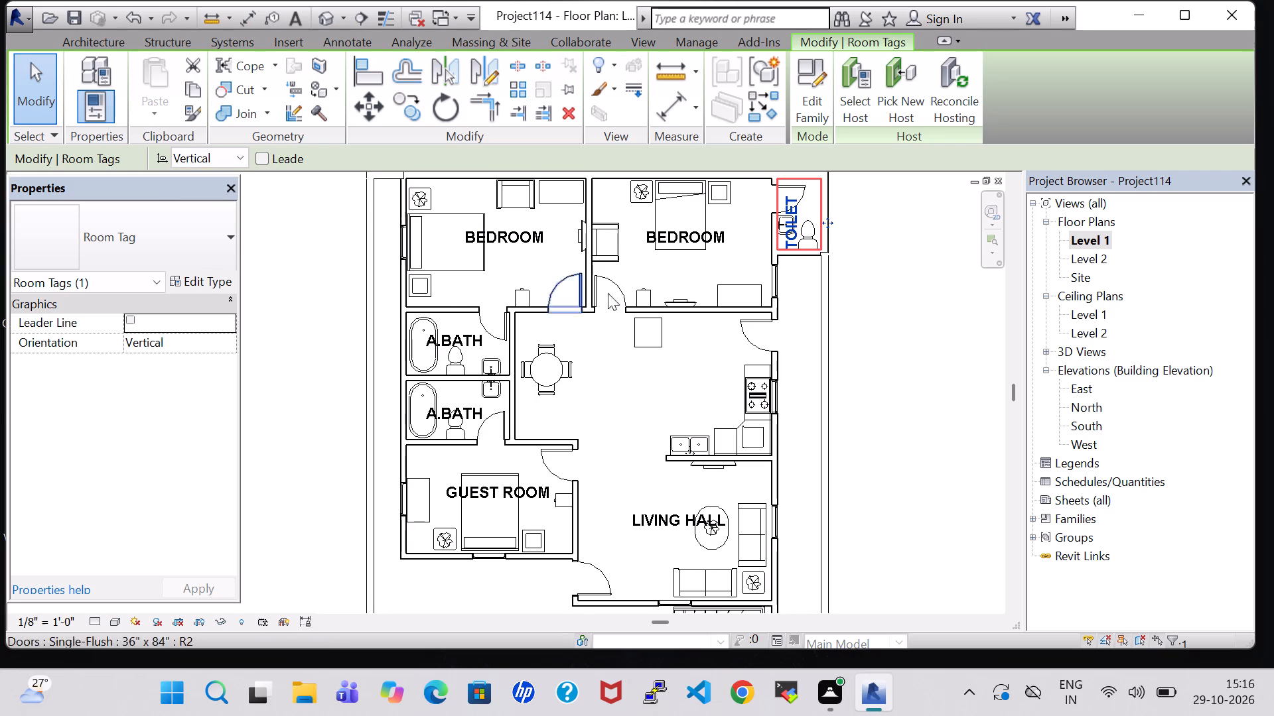
left_click(867, 318)
Nudge the vertical TOILET tag slightly up and to the right within its small room.
key("Up")
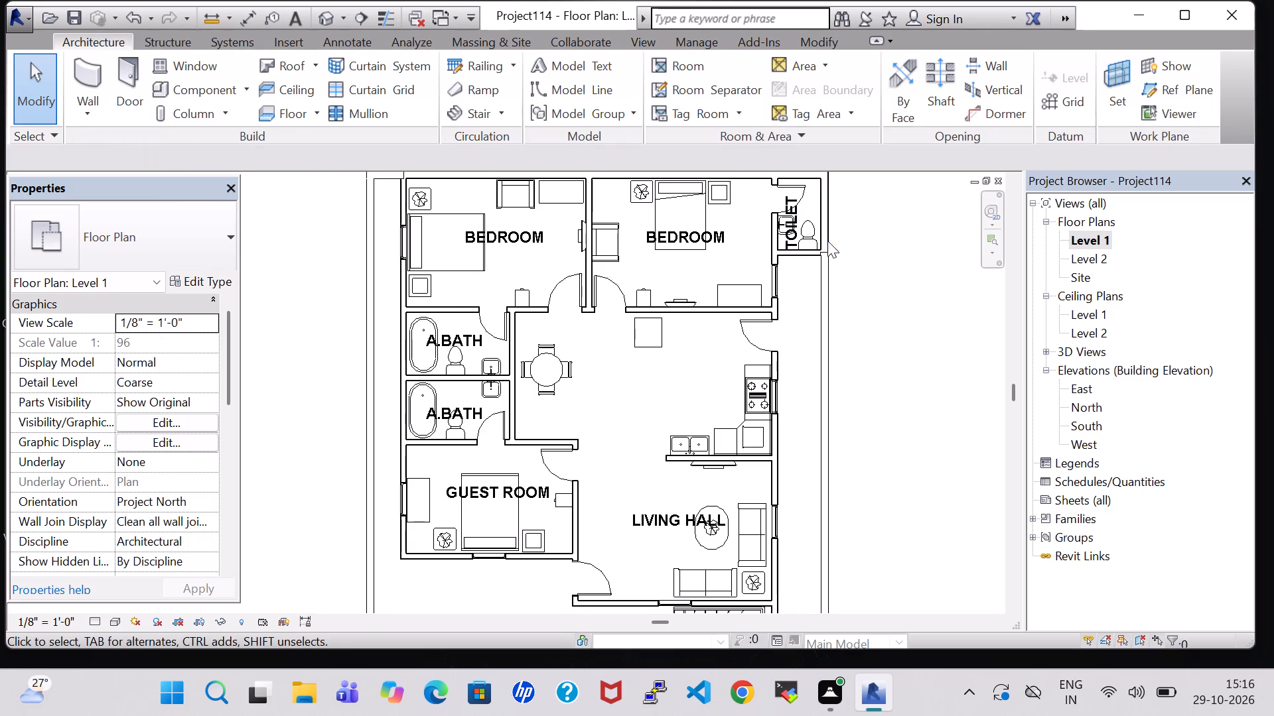
left_click(793, 229)
key("Up")
key("Up")
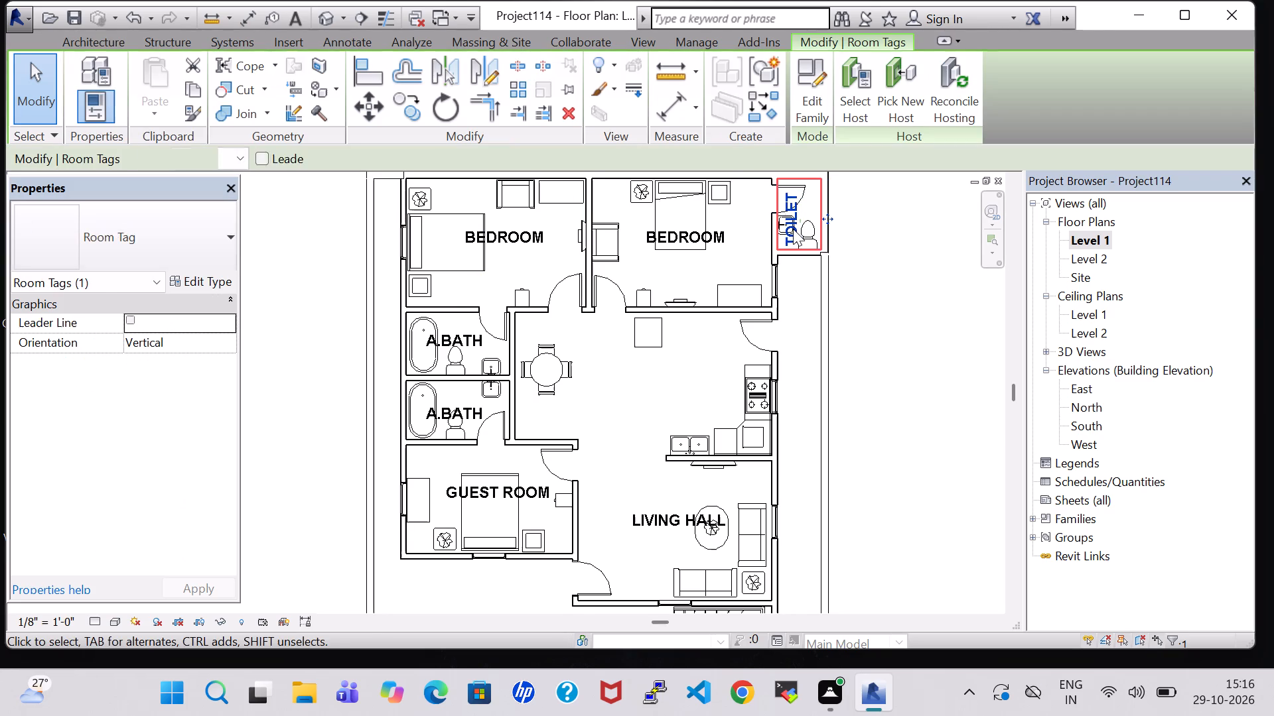
key("Right")
left_click(955, 304)
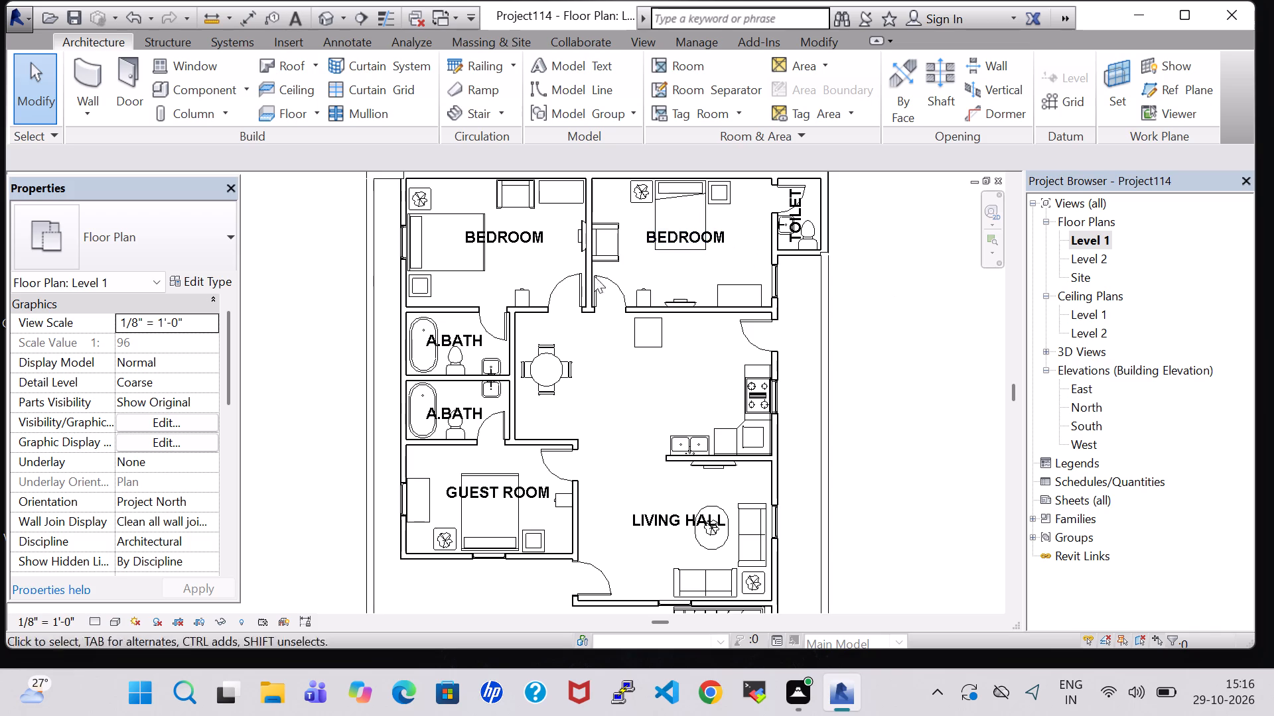
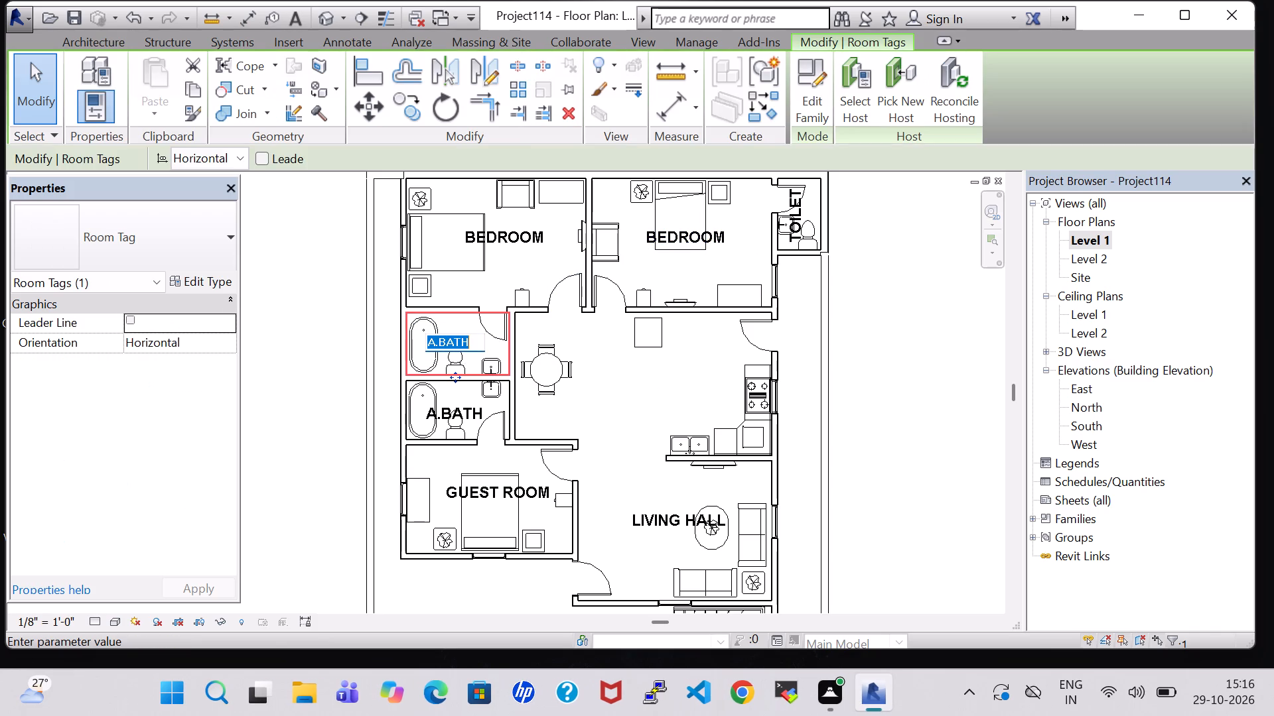
Rename the upper A.BATH room, directly below the first bedroom, as BATHROOM in its room tag.
left_click(436, 345)
key("BackSpace")
key("BackSpace")
key("Right")
key("BackSpace")
key("Right")
key("Right")
key("Right")
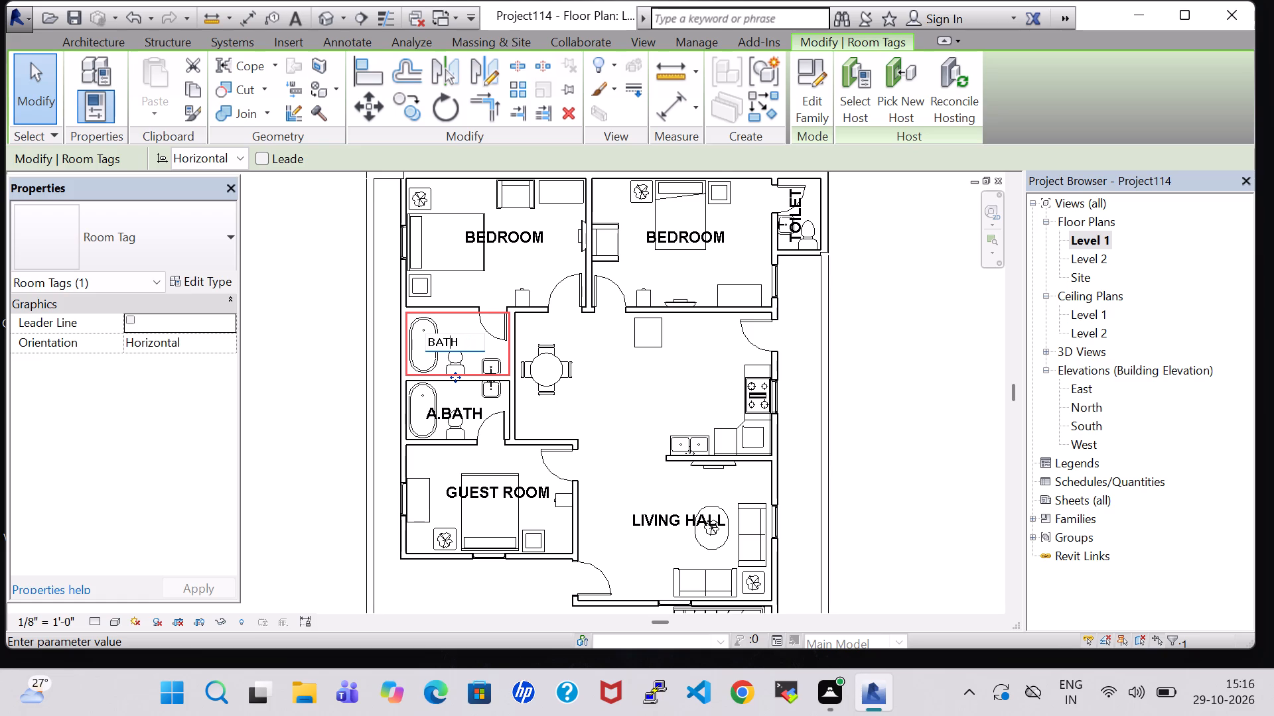
key("Right")
type("ROOM")
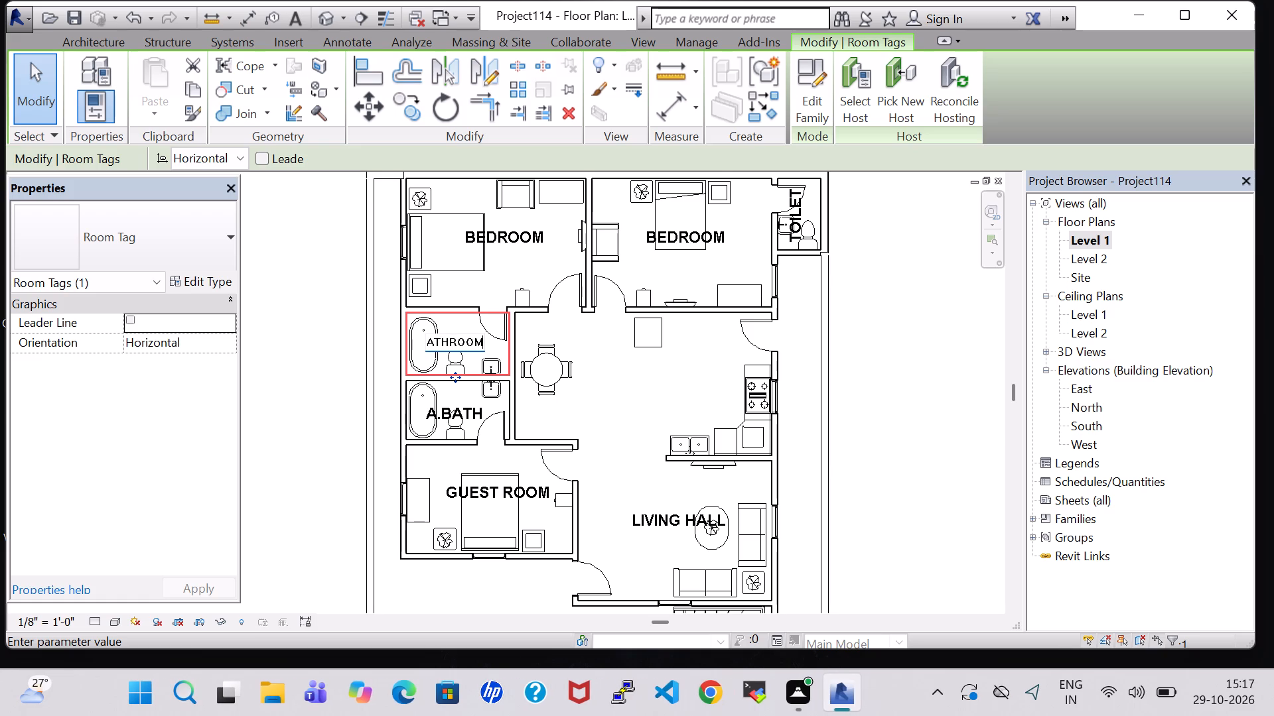
key("Return")
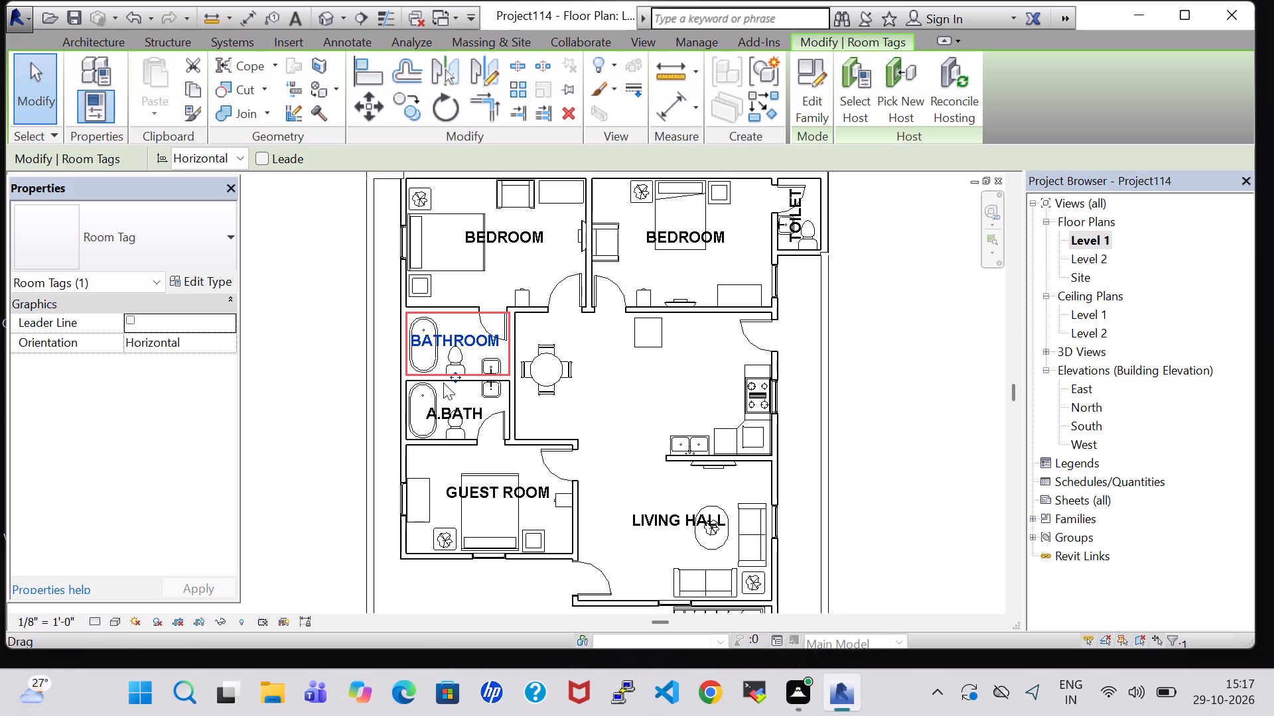
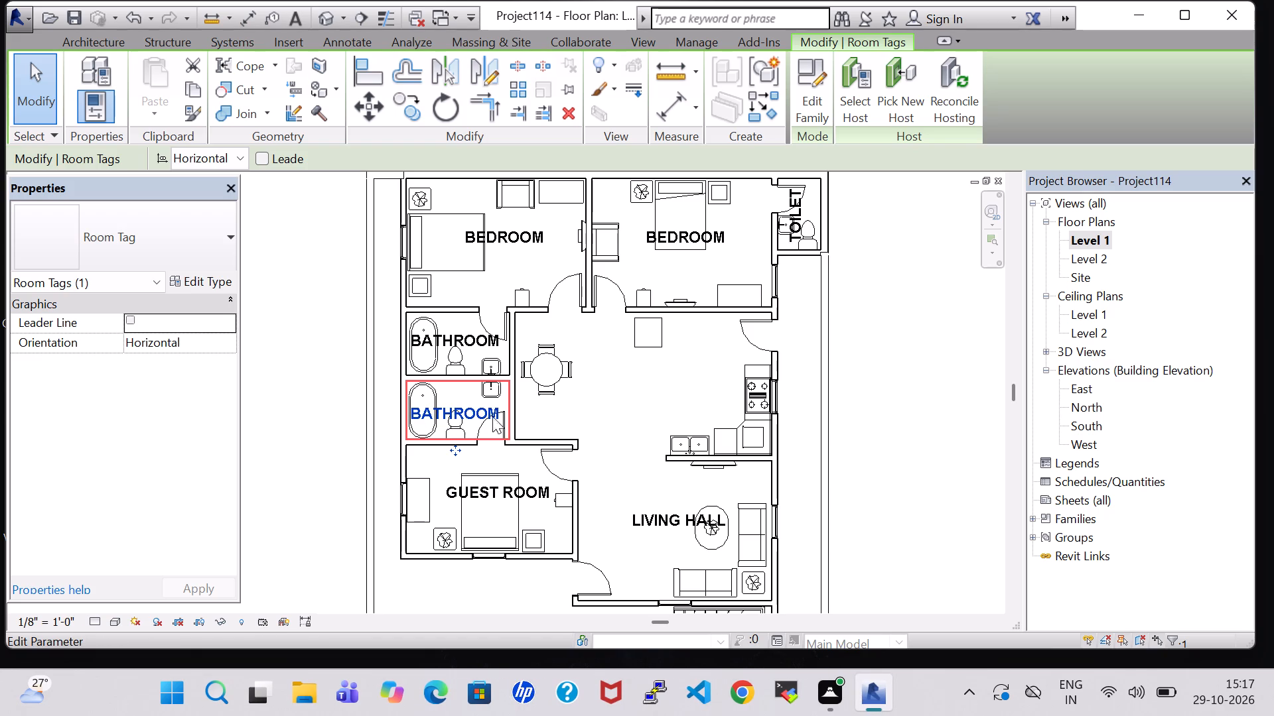
Examine the furnished house in the 3D view, looking at the rooms from the front and from above.
left_click(632, 416)
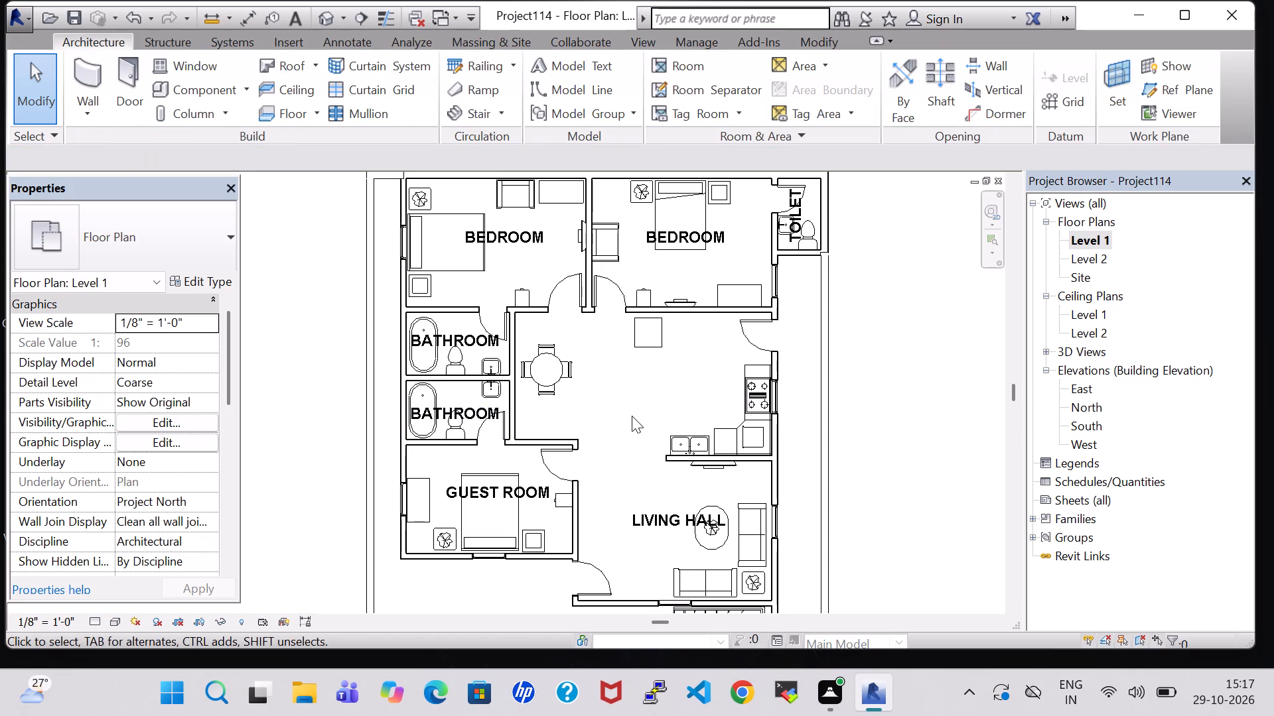
scroll(632, 419, "down", 1)
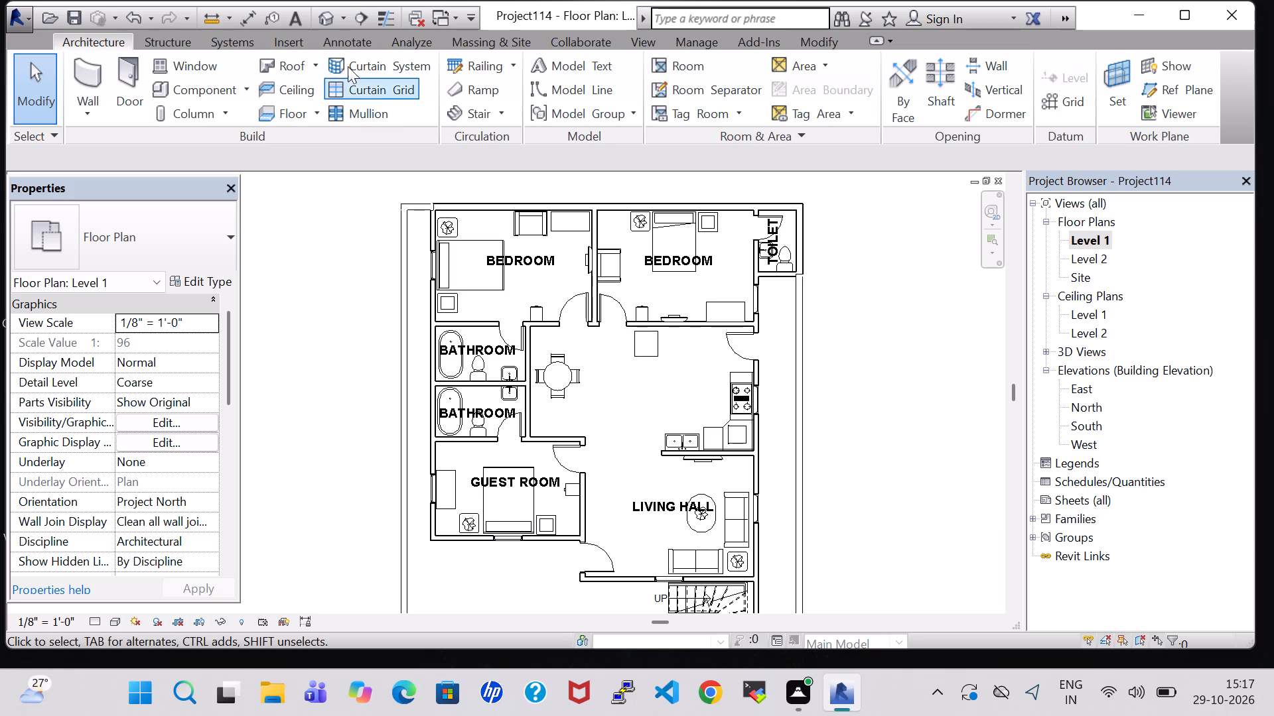
left_click(329, 19)
scroll(562, 400, "down", 1)
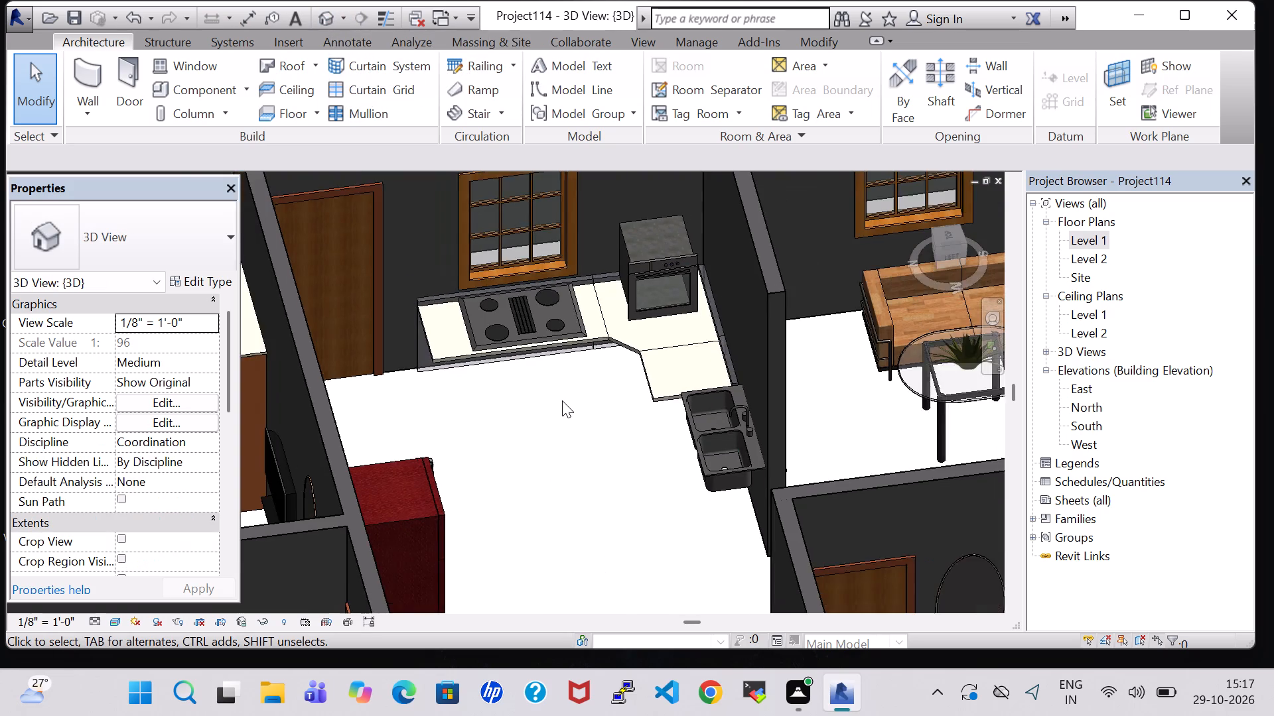
scroll(562, 400, "down", 9)
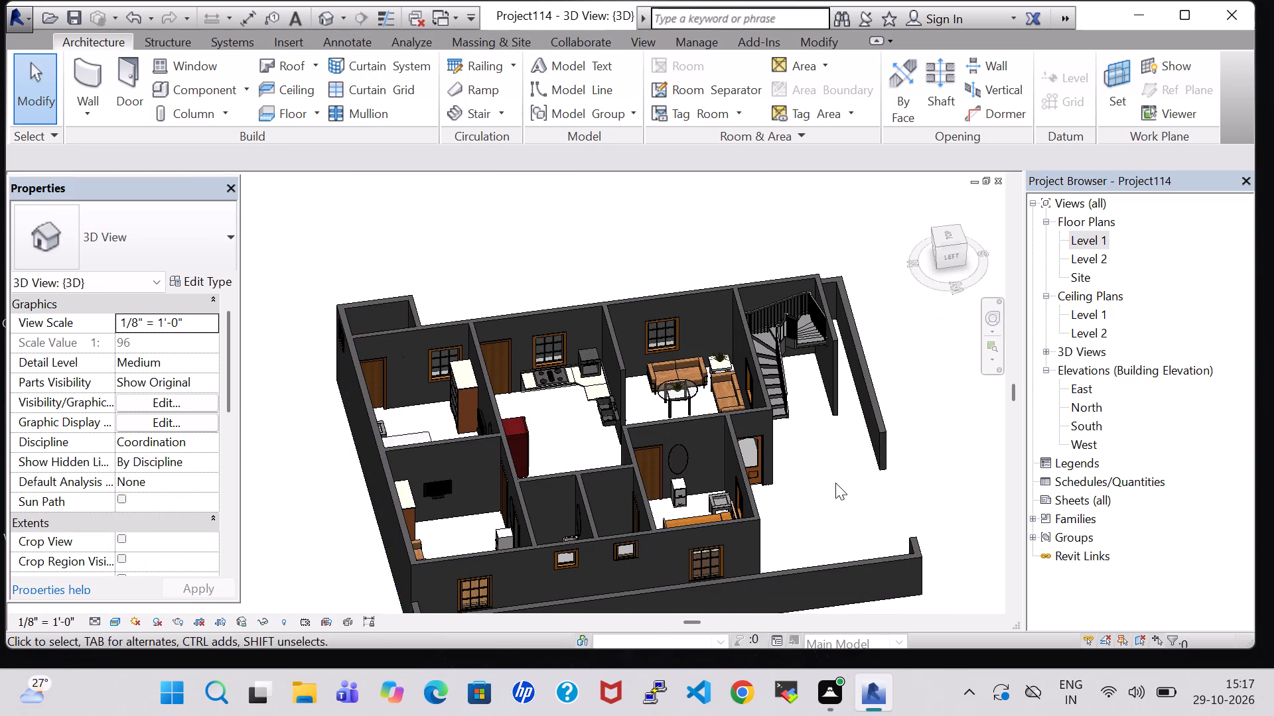
middle_click_drag(835, 483, 590, 354, "shift")
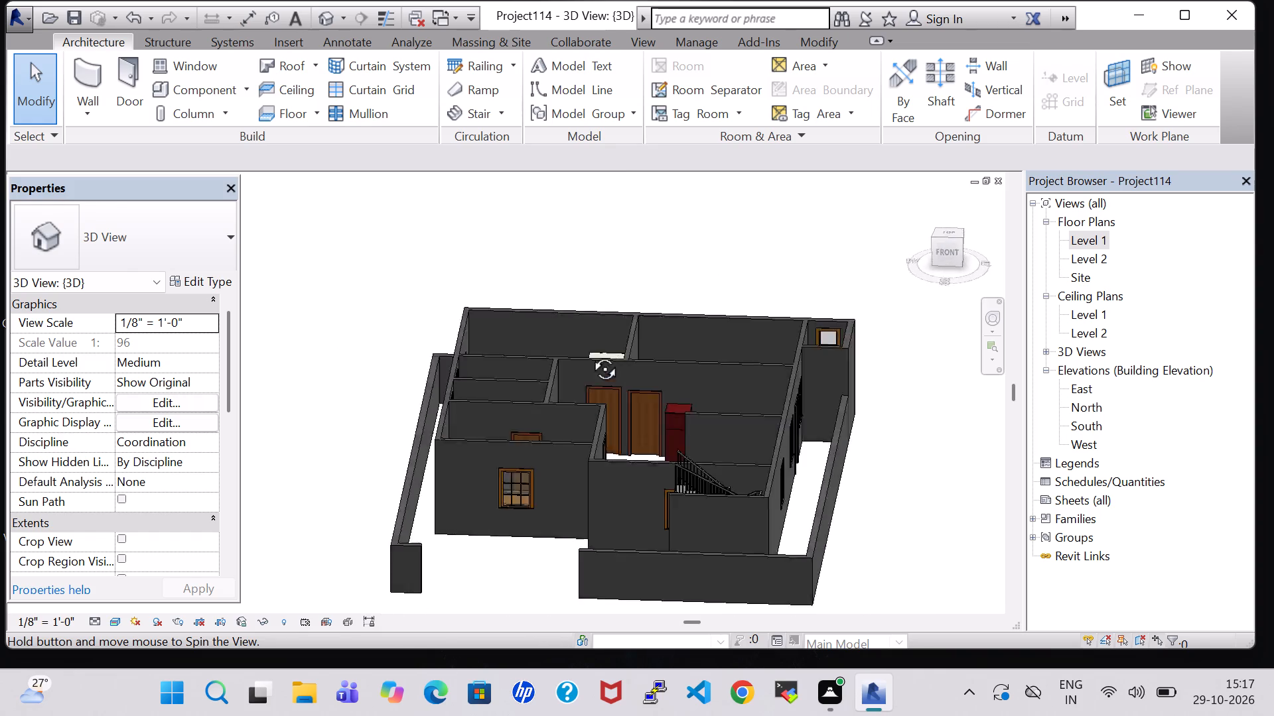
middle_click_drag(590, 354, 610, 341, "shift")
middle_click_drag(591, 545, 557, 647, "shift")
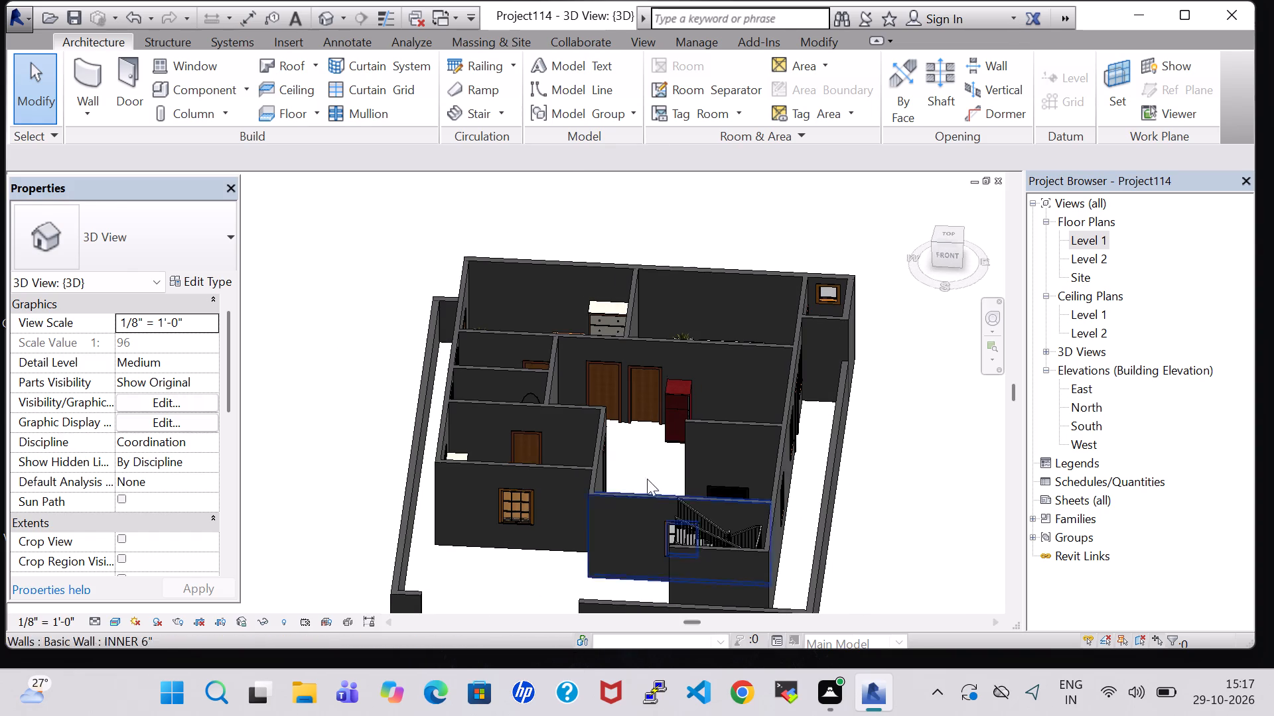
middle_click_drag(655, 475, 656, 638, "shift")
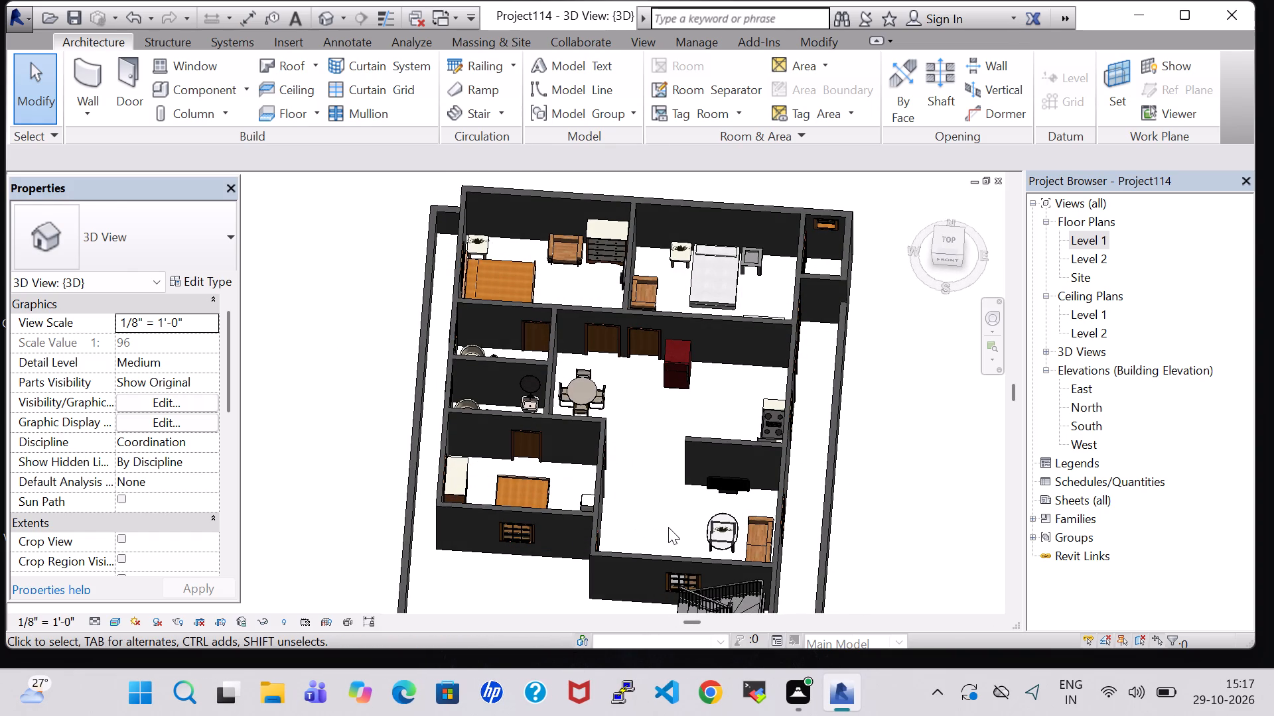
middle_click_drag(673, 490, 666, 595, "shift")
middle_click_drag(643, 520, 615, 470)
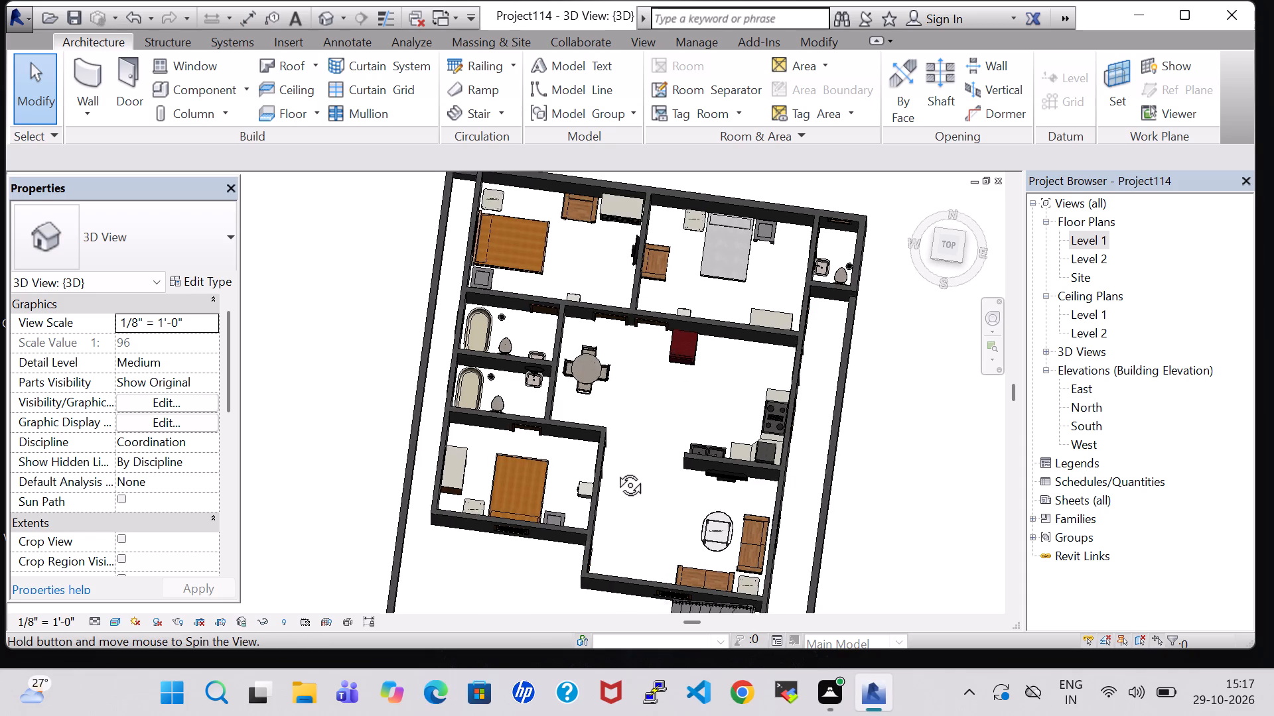
middle_click_drag(615, 470, 628, 478)
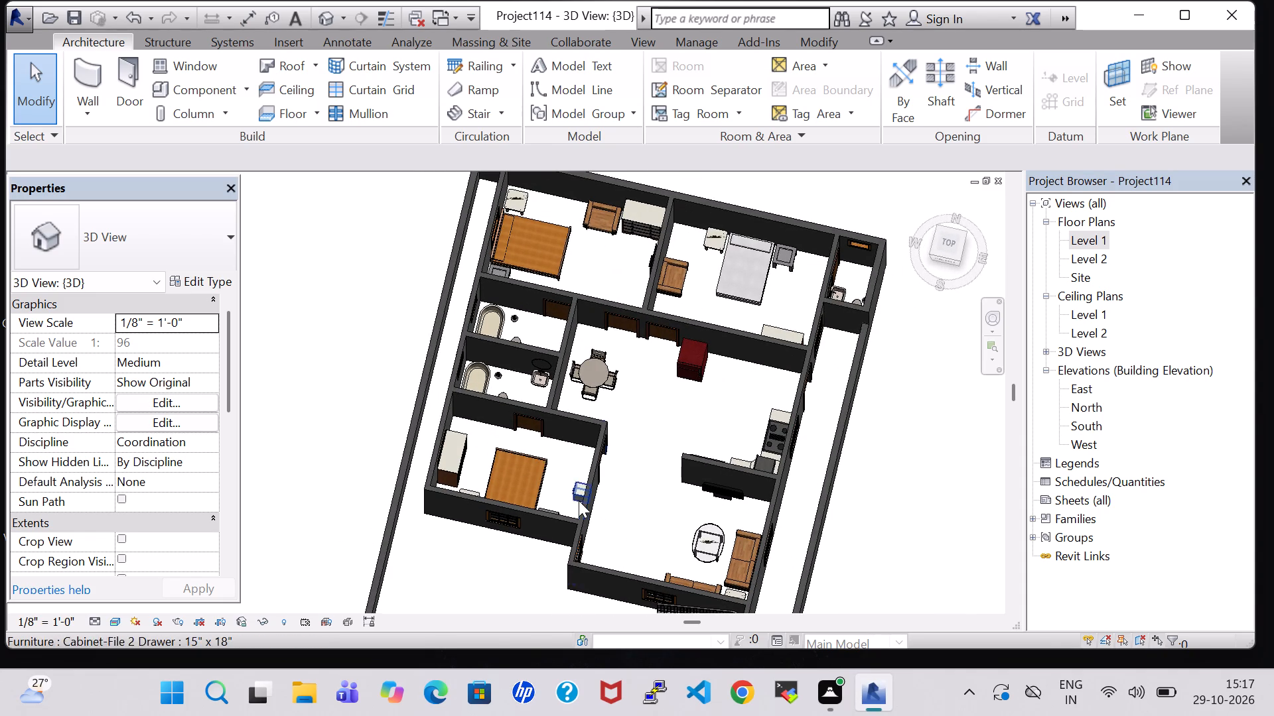
middle_click_drag(561, 460, 581, 507, "shift")
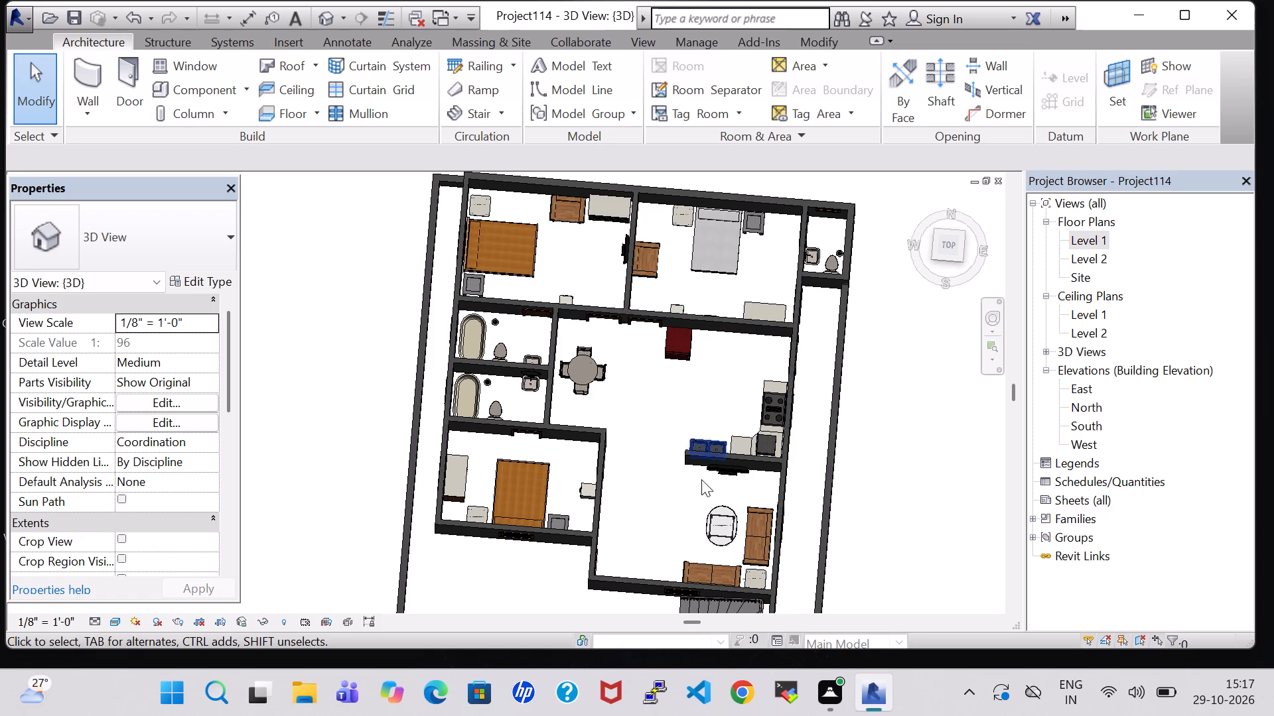
scroll(700, 540, "up", 2)
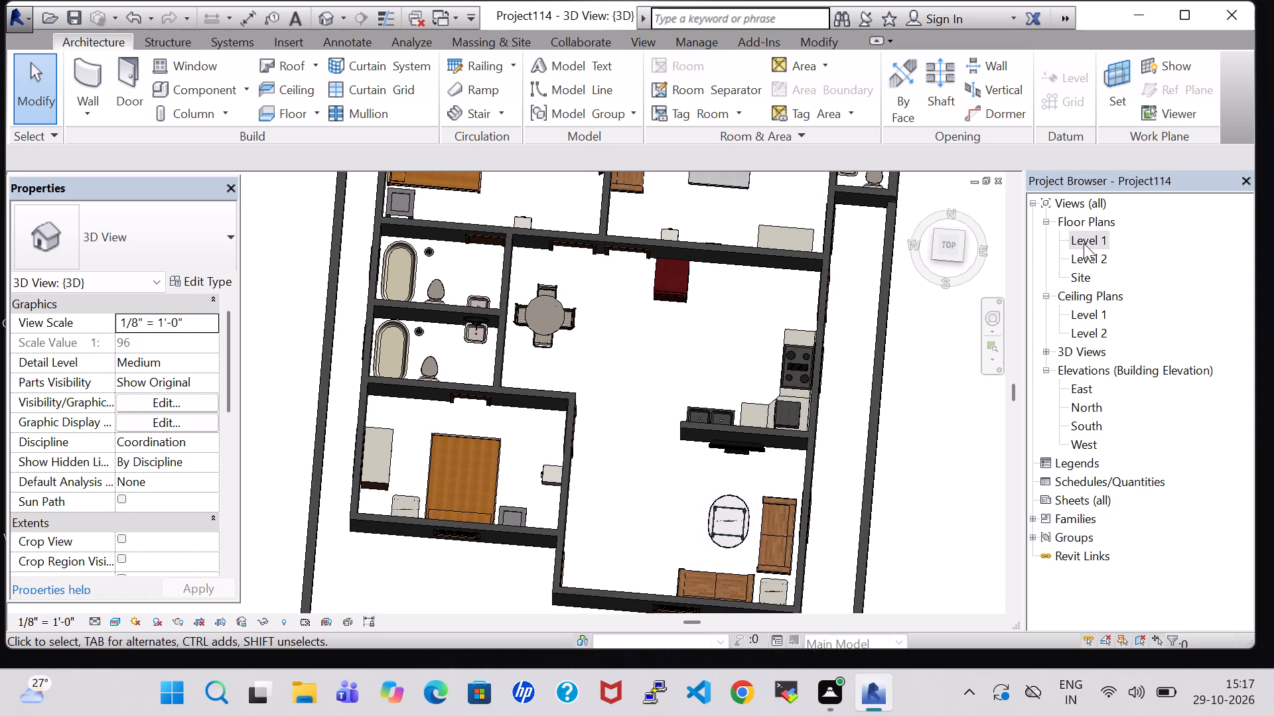
Load the Entertainment Center furniture family from the library's Furniture Storage folder while on the Level 1 plan.
double_click(1084, 243)
scroll(608, 436, "up", 5)
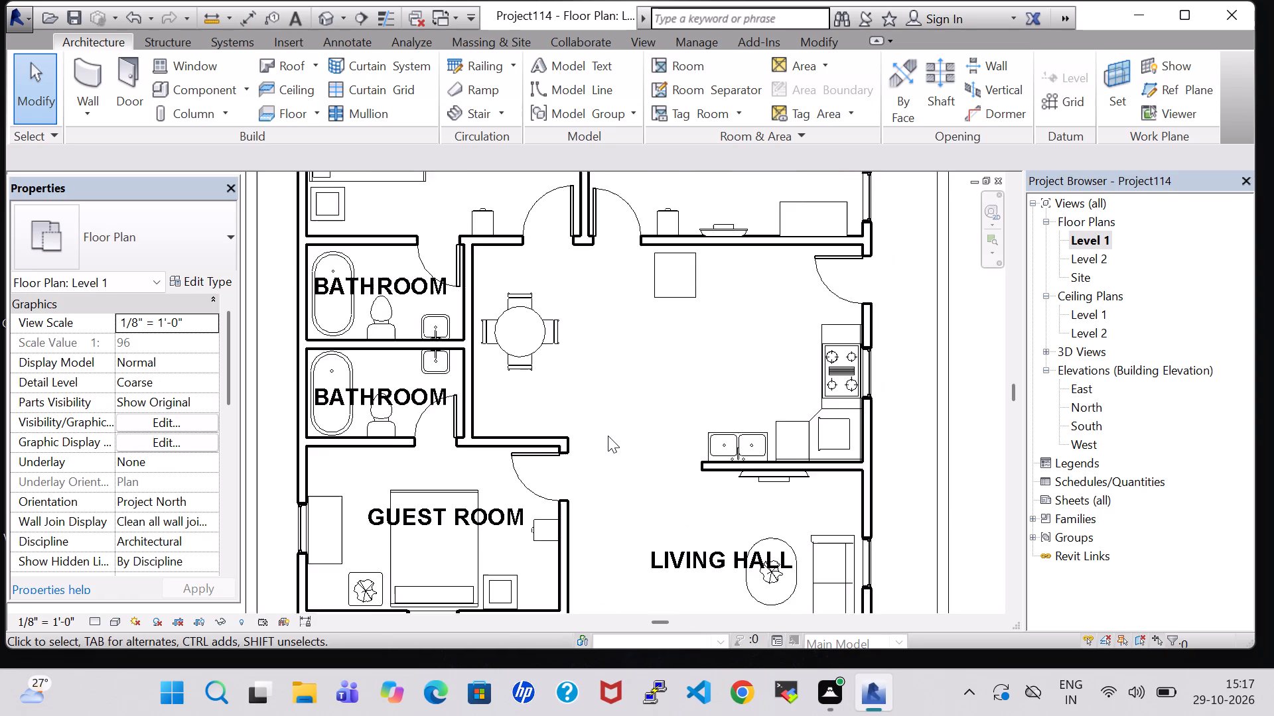
middle_click_drag(608, 436, 608, 412)
scroll(608, 436, "up", 1)
left_click(214, 95)
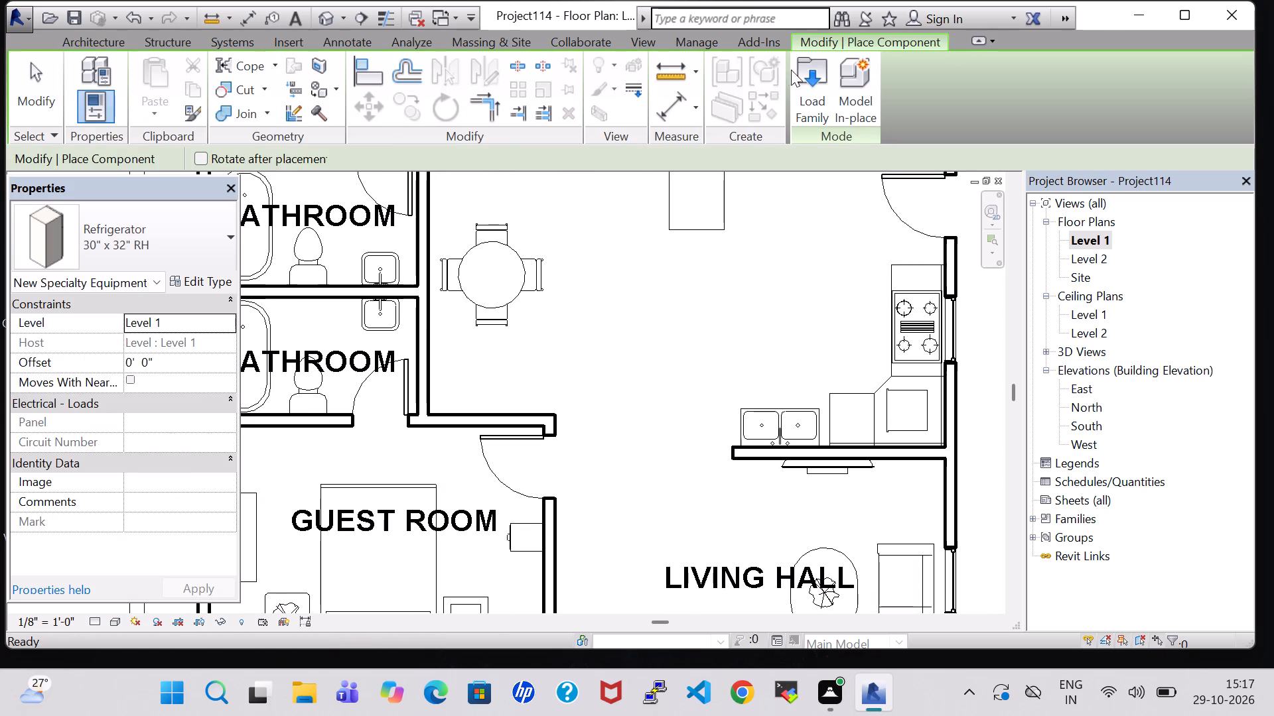
left_click(797, 74)
left_click(734, 469)
key("s")
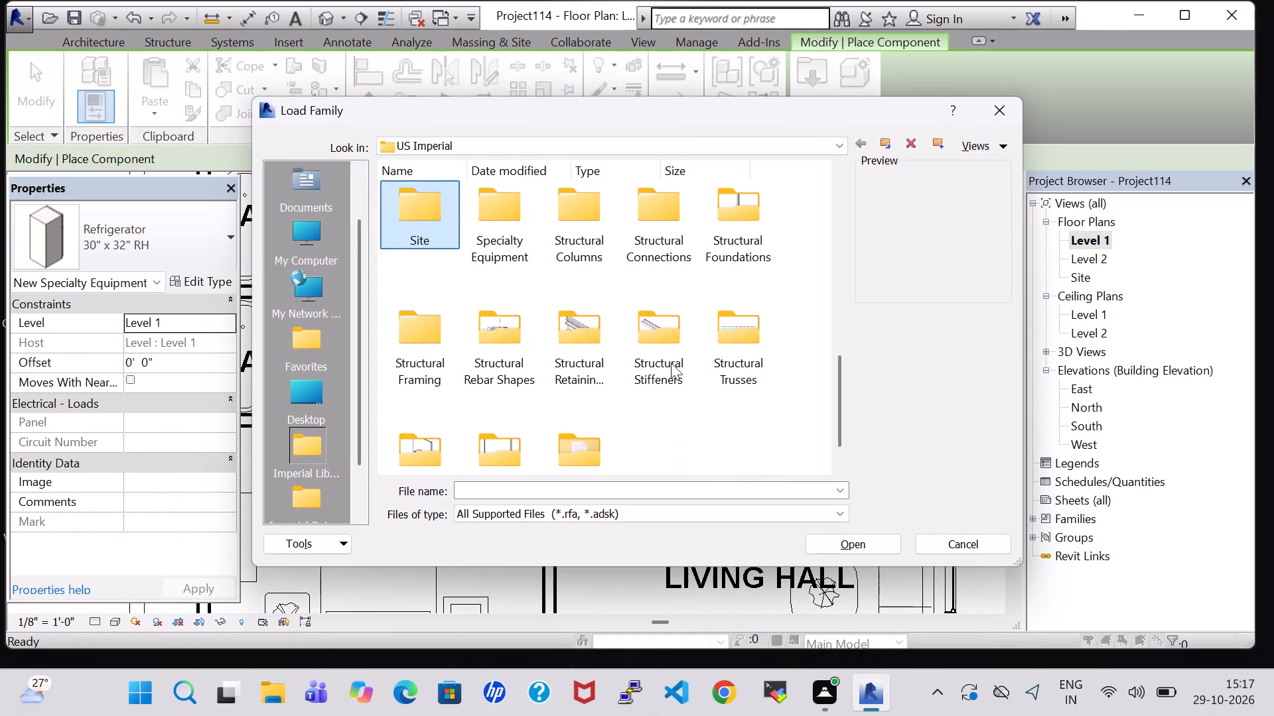
double_click(512, 214)
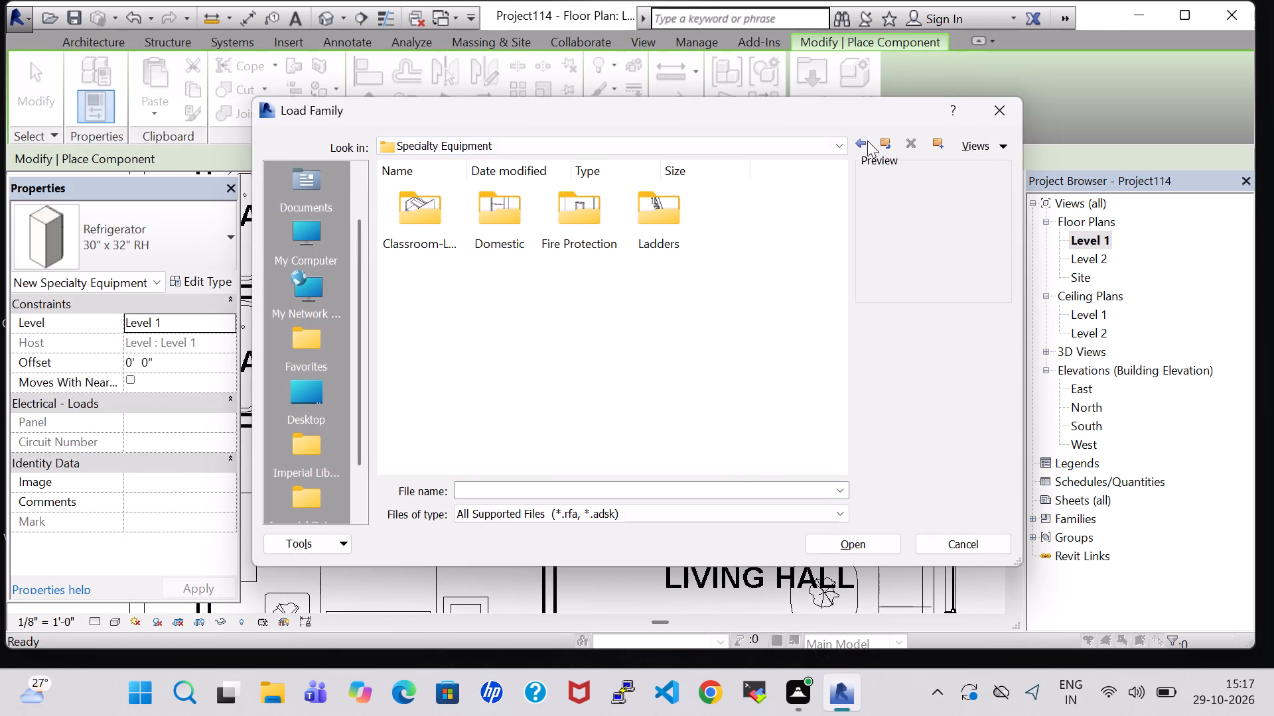
left_click(859, 143)
left_click(665, 339)
key("f")
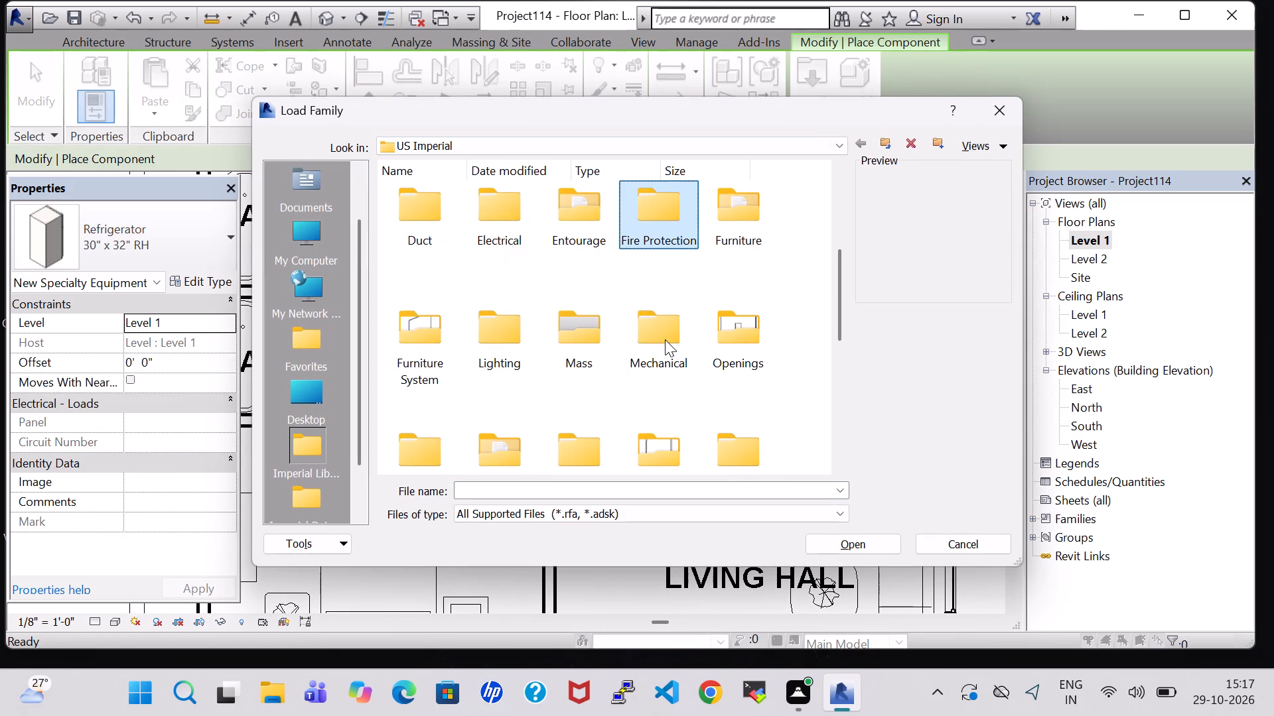
double_click(750, 218)
double_click(557, 217)
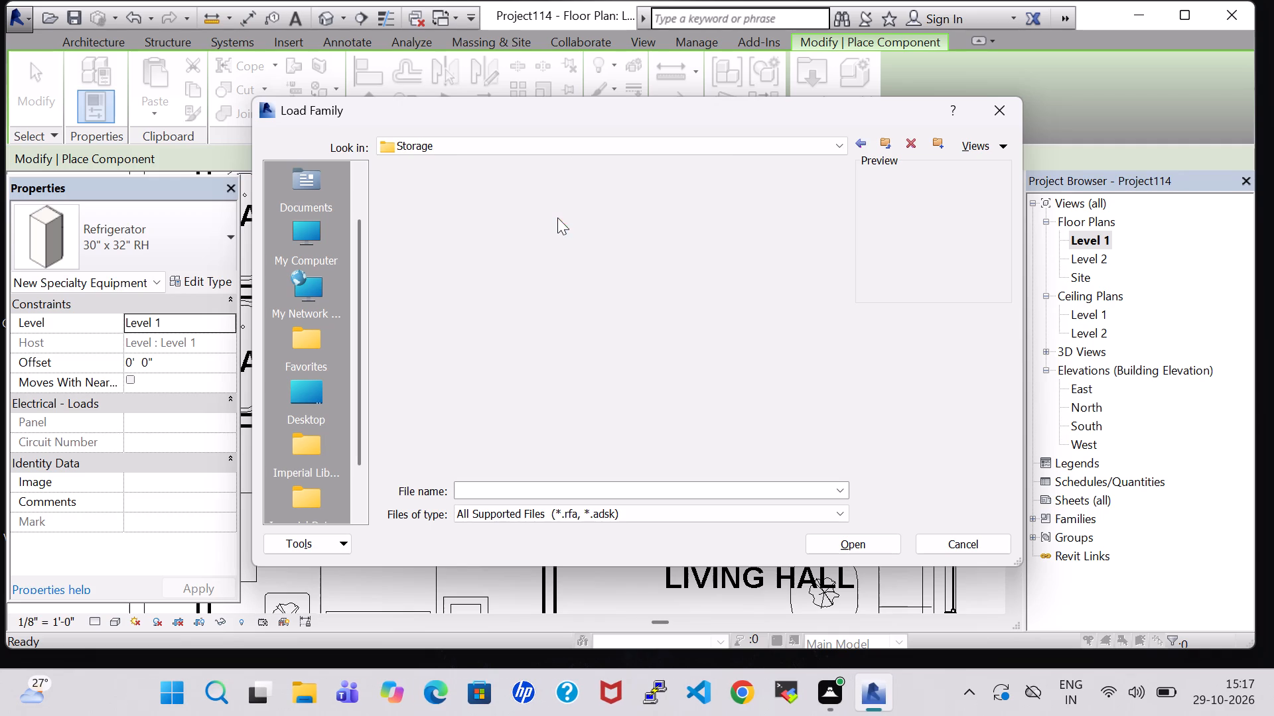
left_click(656, 331)
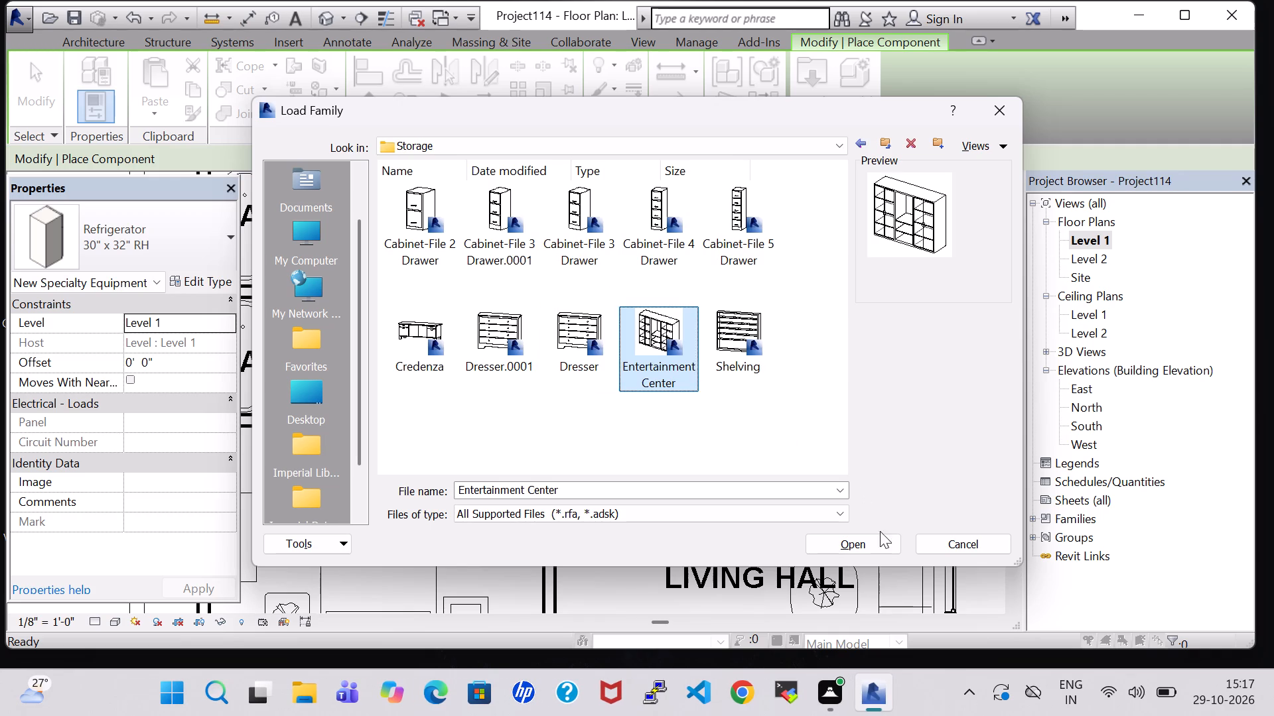
left_click(881, 538)
Place the 72" x 72" x 24" entertainment center, rotated upright in plan, in the living hall against the guest room wall.
scroll(646, 533, "up", 4)
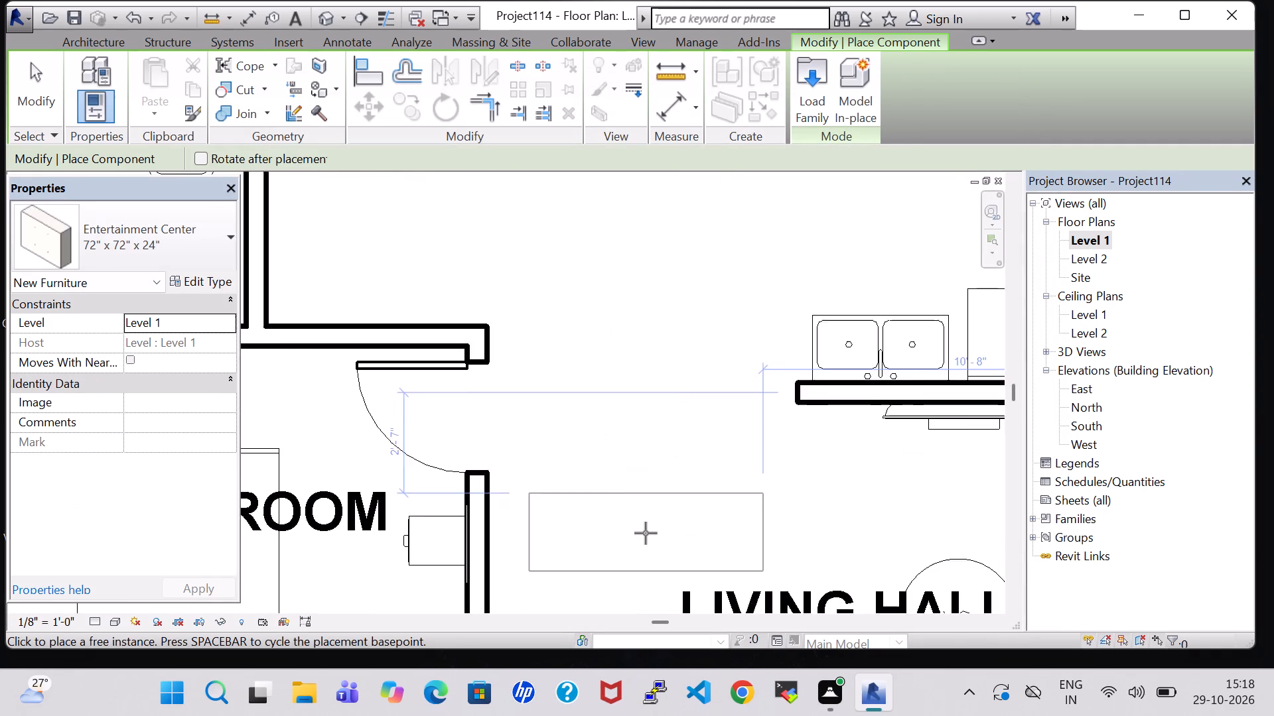
scroll(646, 533, "up", 1)
middle_click_drag(646, 533, 656, 503)
middle_click_drag(662, 479, 683, 388)
middle_click_drag(684, 379, 684, 364)
key("space")
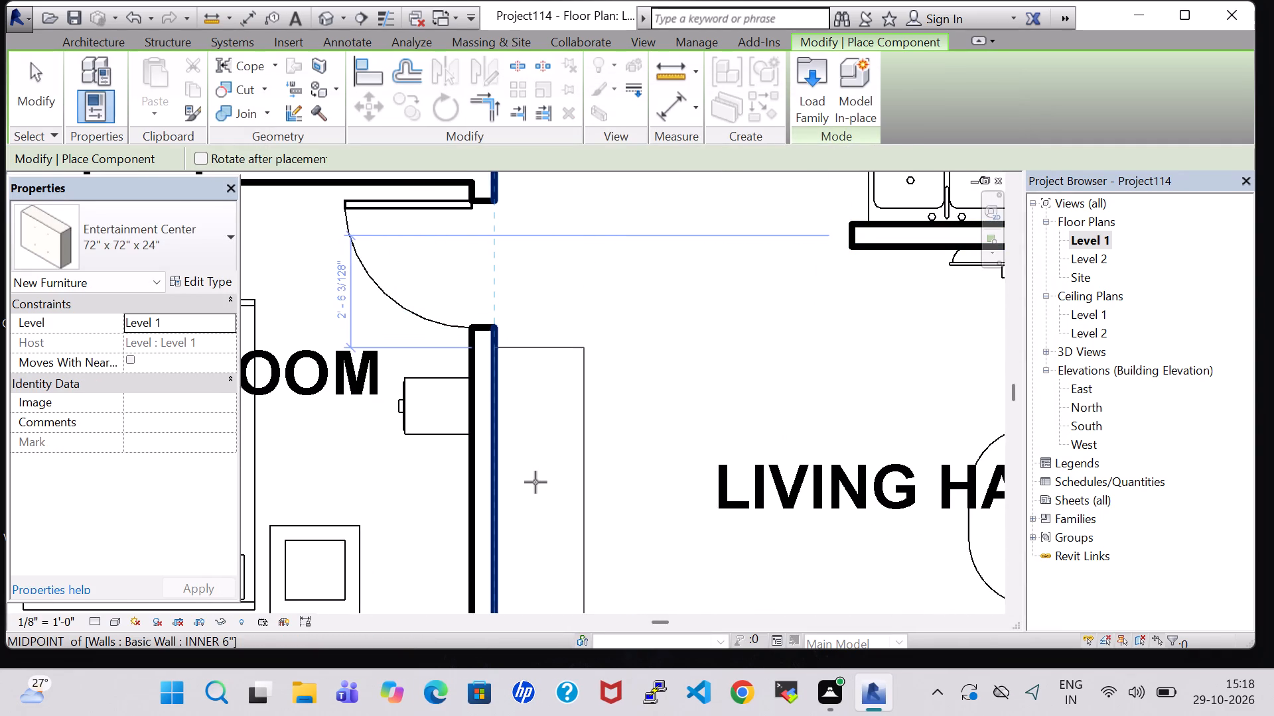
scroll(534, 491, "up", 1)
middle_click_drag(534, 491, 567, 379)
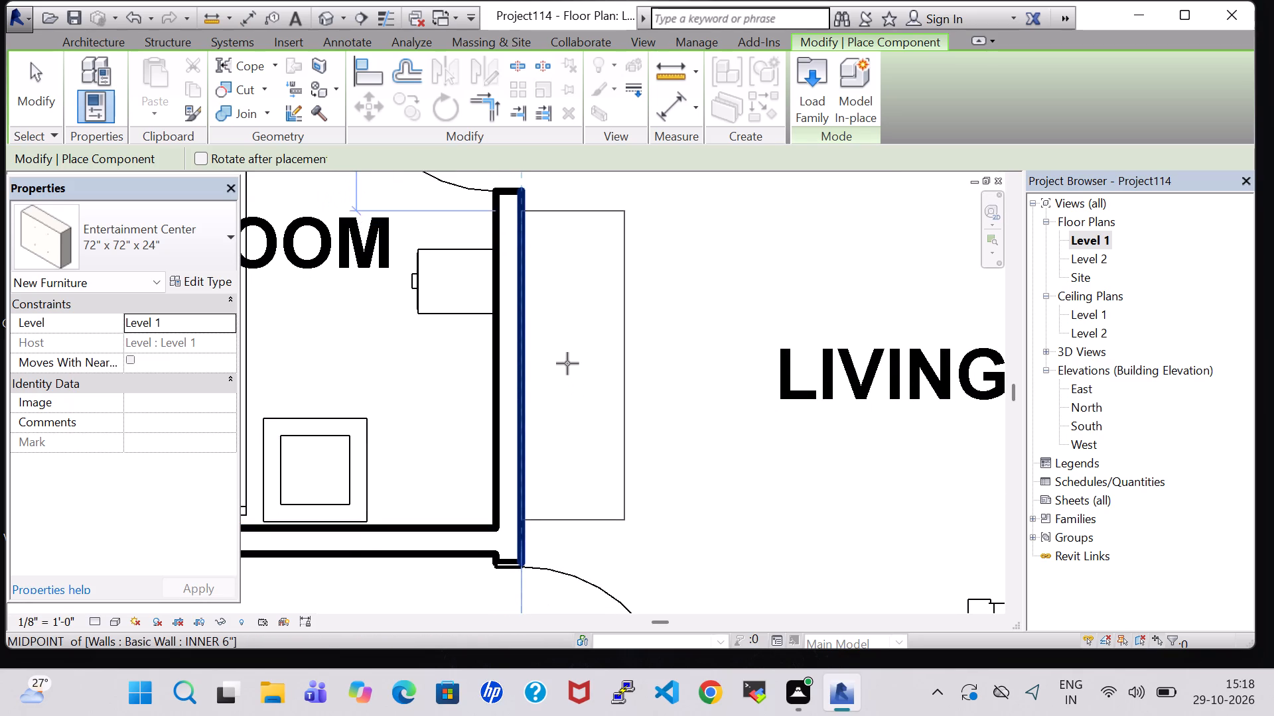
left_click(567, 357)
key("Escape")
key("Escape")
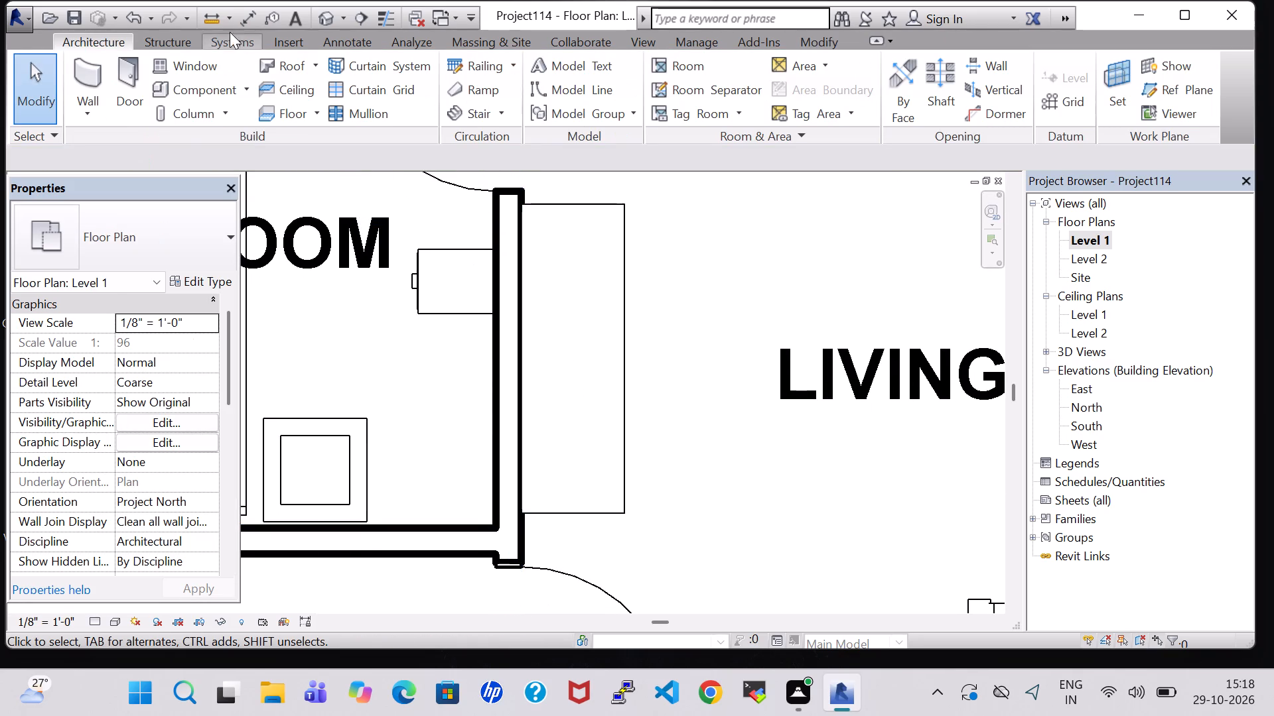
Set the entertainment center's type material to Wood, working from the 3D view.
left_click(321, 22)
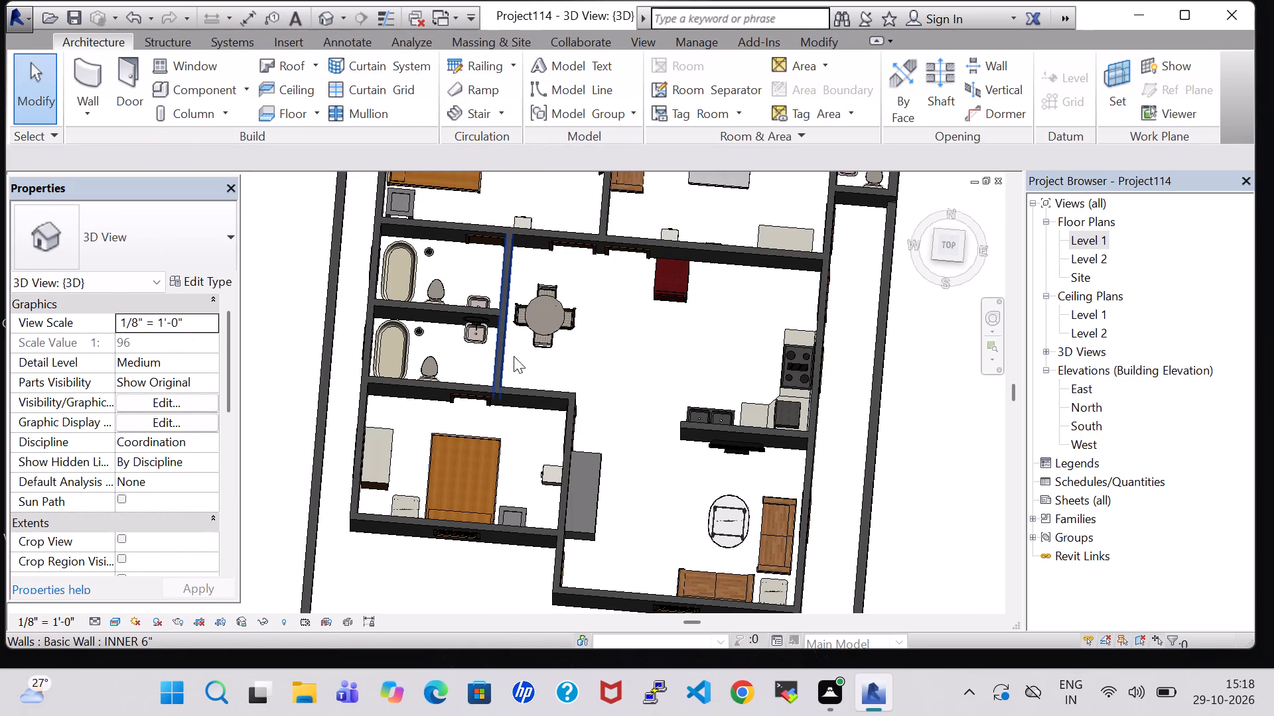
middle_click_drag(624, 513, 476, 374, "shift")
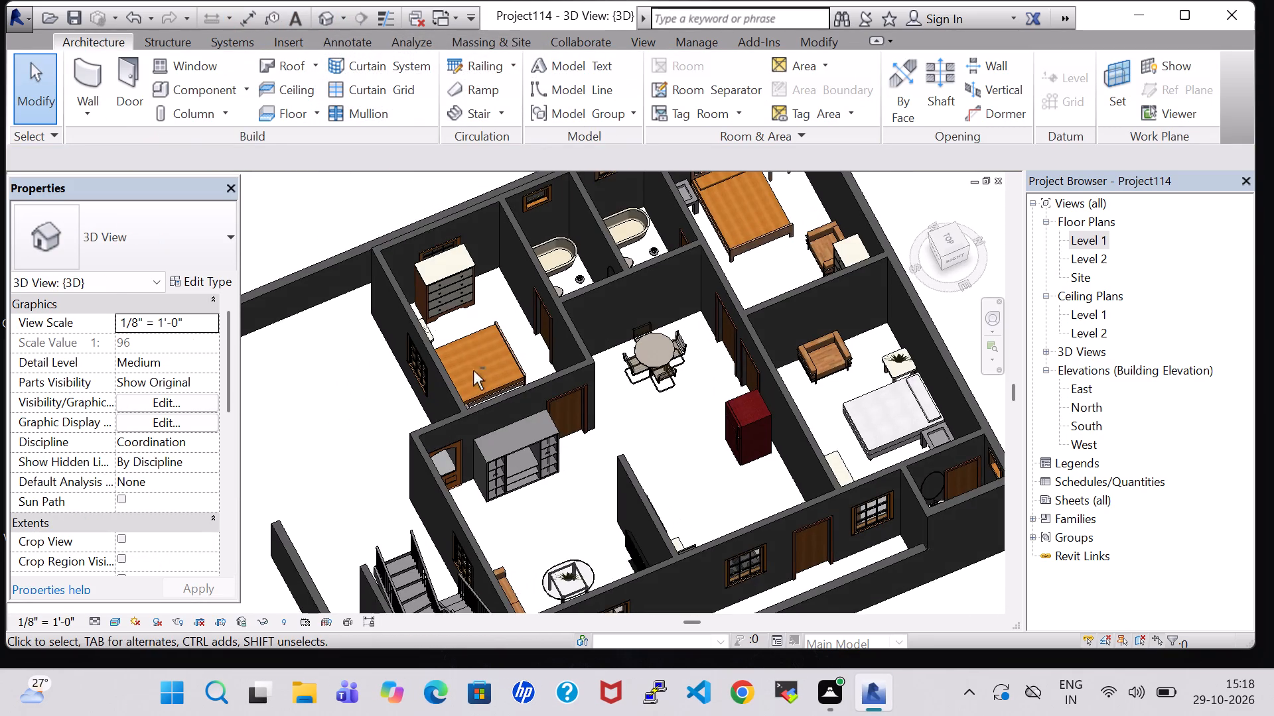
left_click(503, 439)
left_click(520, 446)
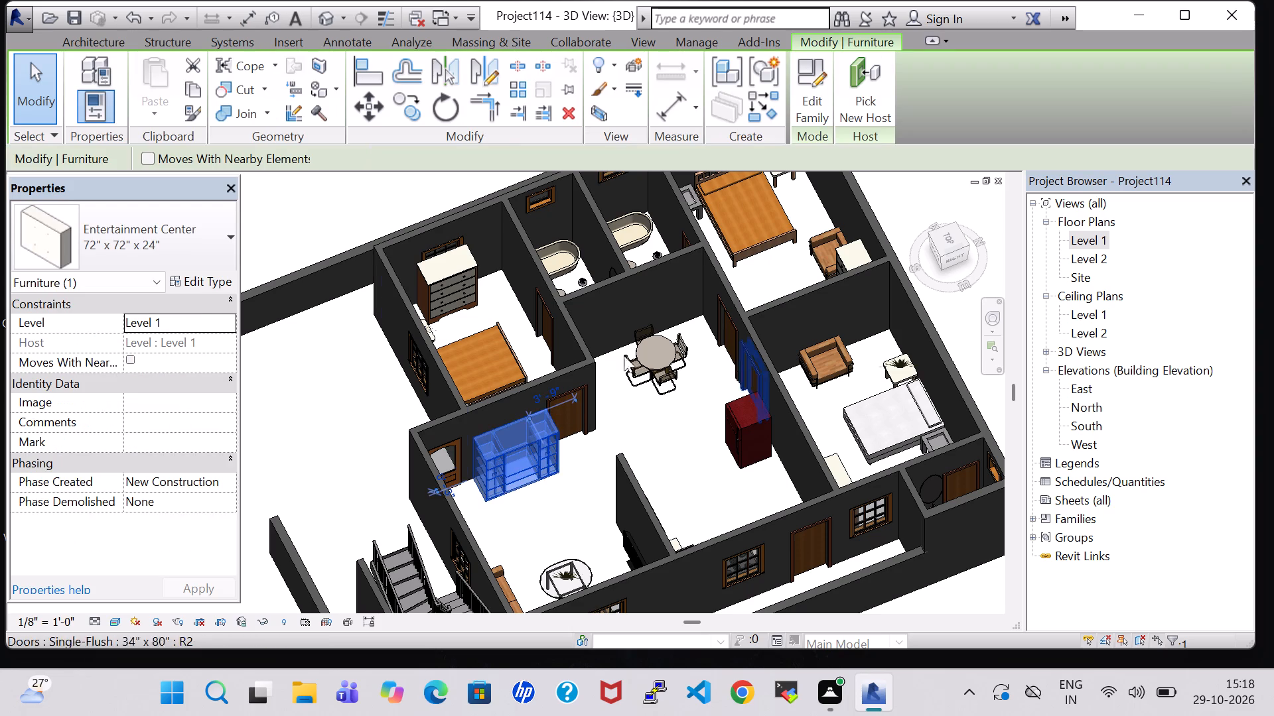
left_click(192, 288)
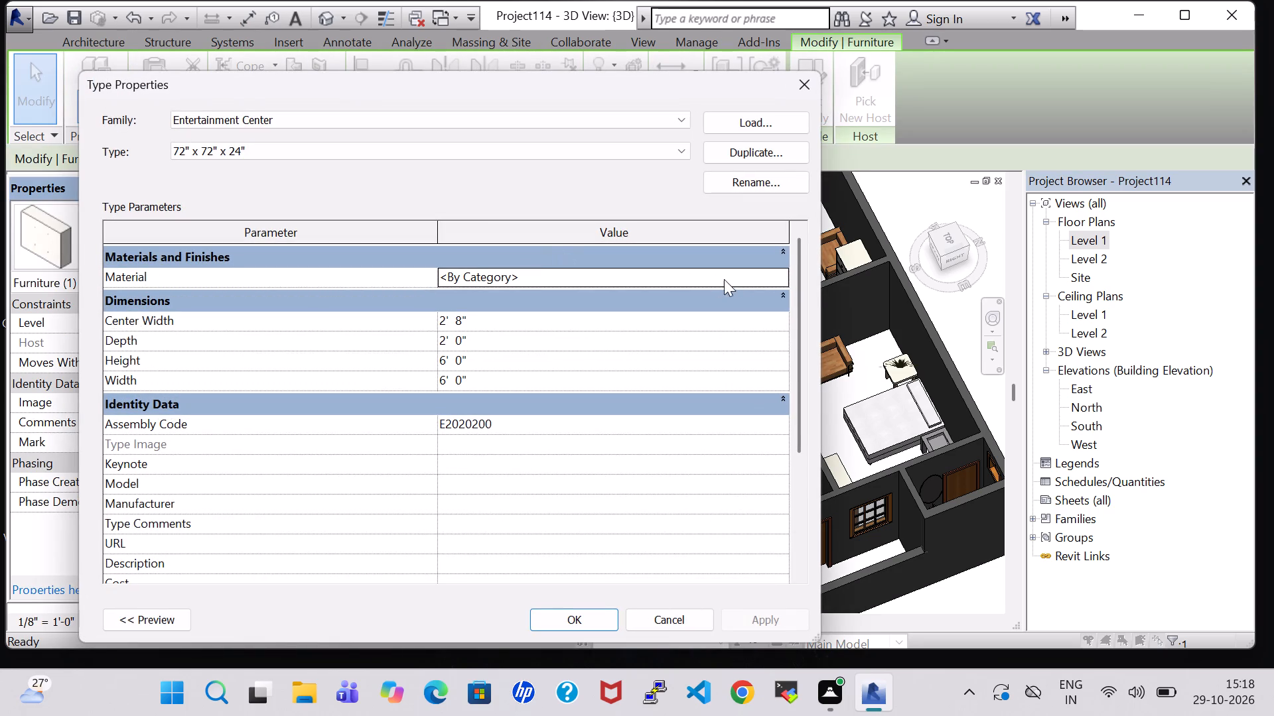
left_click(776, 273)
left_click(782, 273)
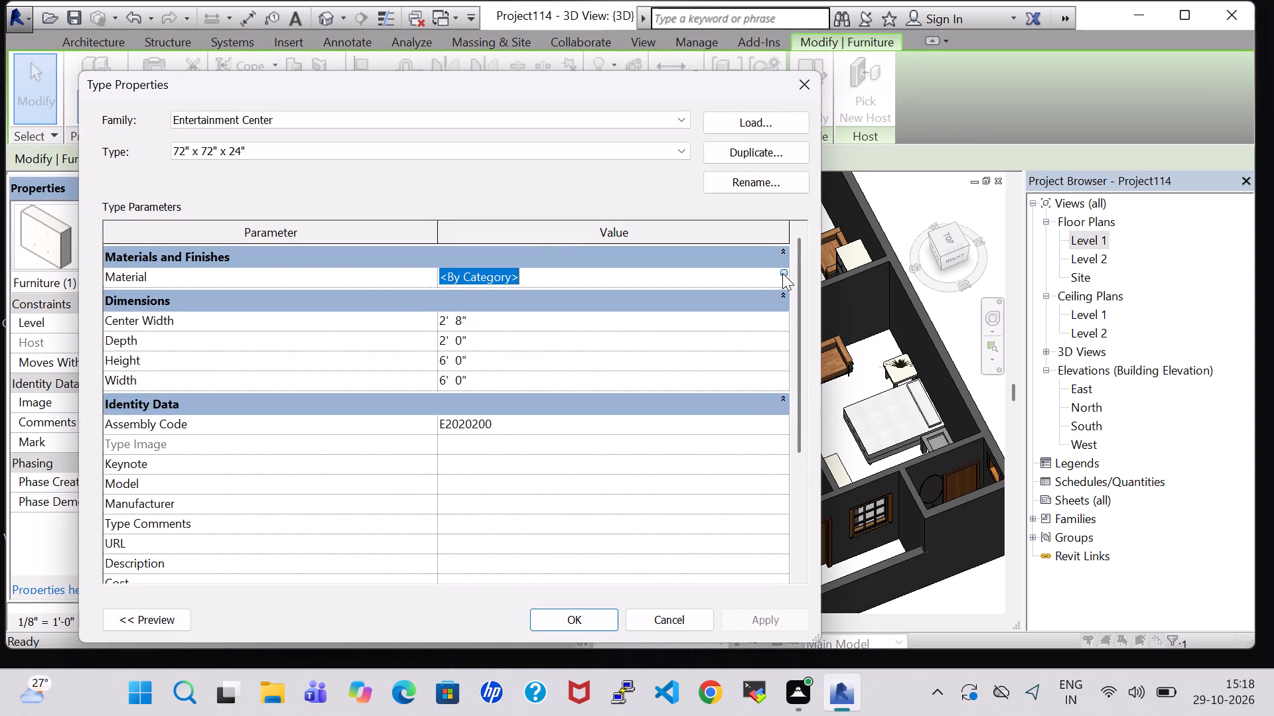
scroll(427, 365, "down", 20)
scroll(427, 365, "down", 1)
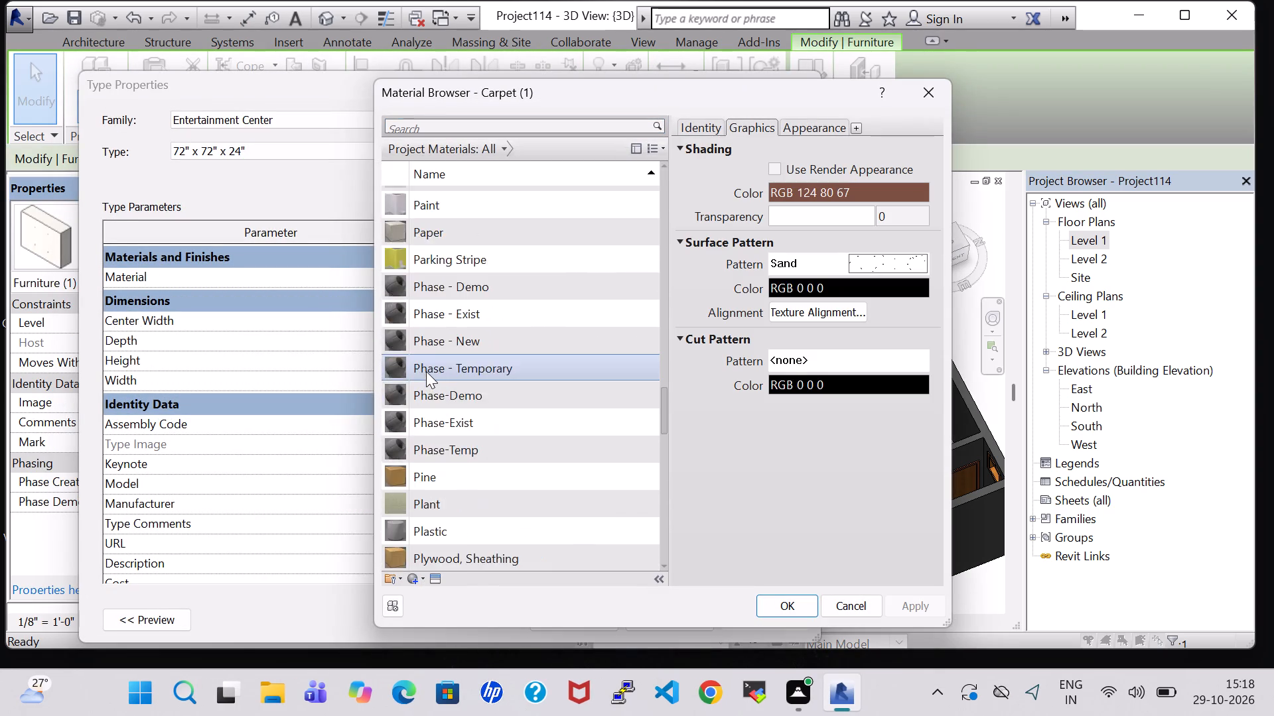
scroll(426, 371, "down", 19)
left_click(451, 525)
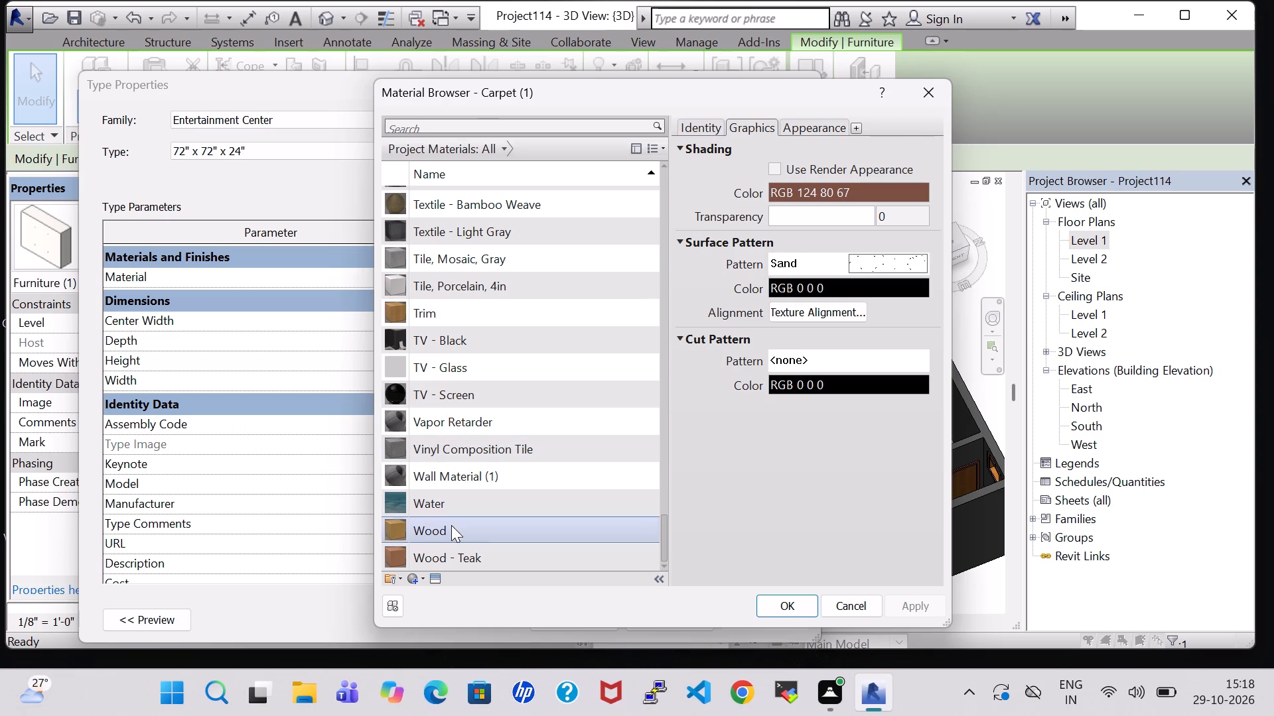
left_click(778, 602)
left_click(575, 613)
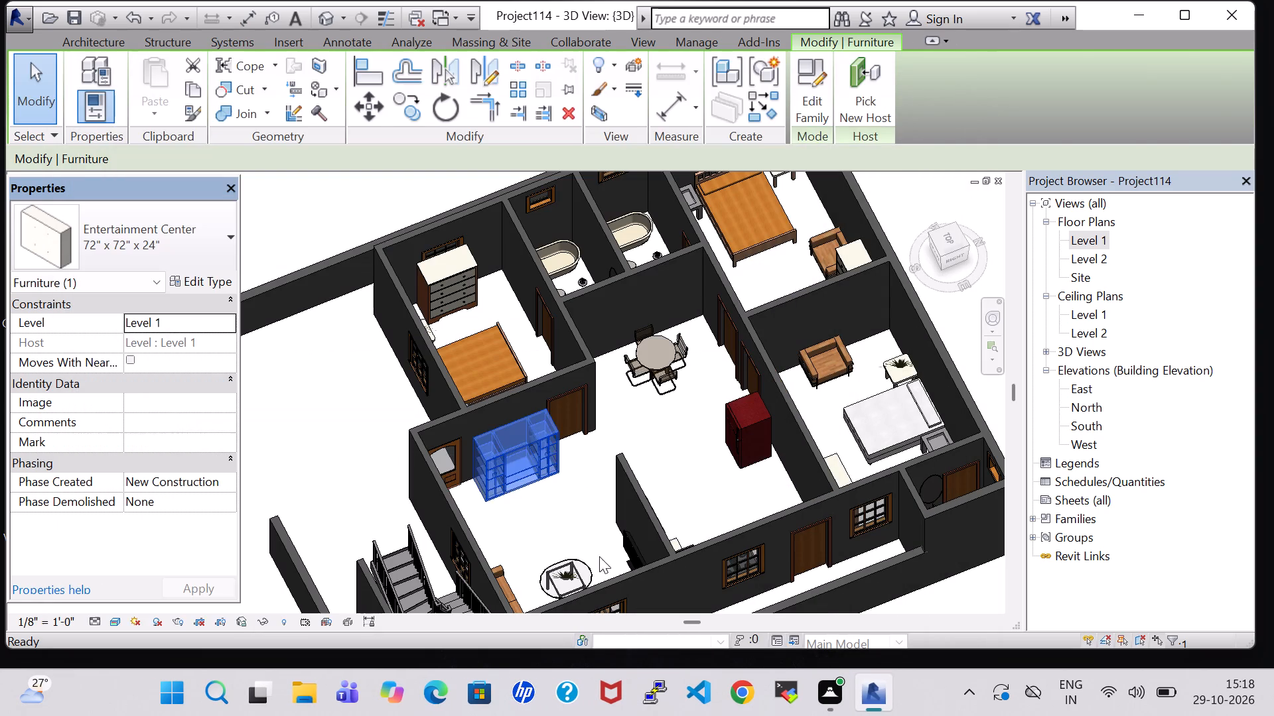
left_click(578, 486)
Place a tagged room in the open dining and kitchen area of the Level 1 plan, north of the living hall.
middle_click_drag(578, 486, 479, 489, "shift")
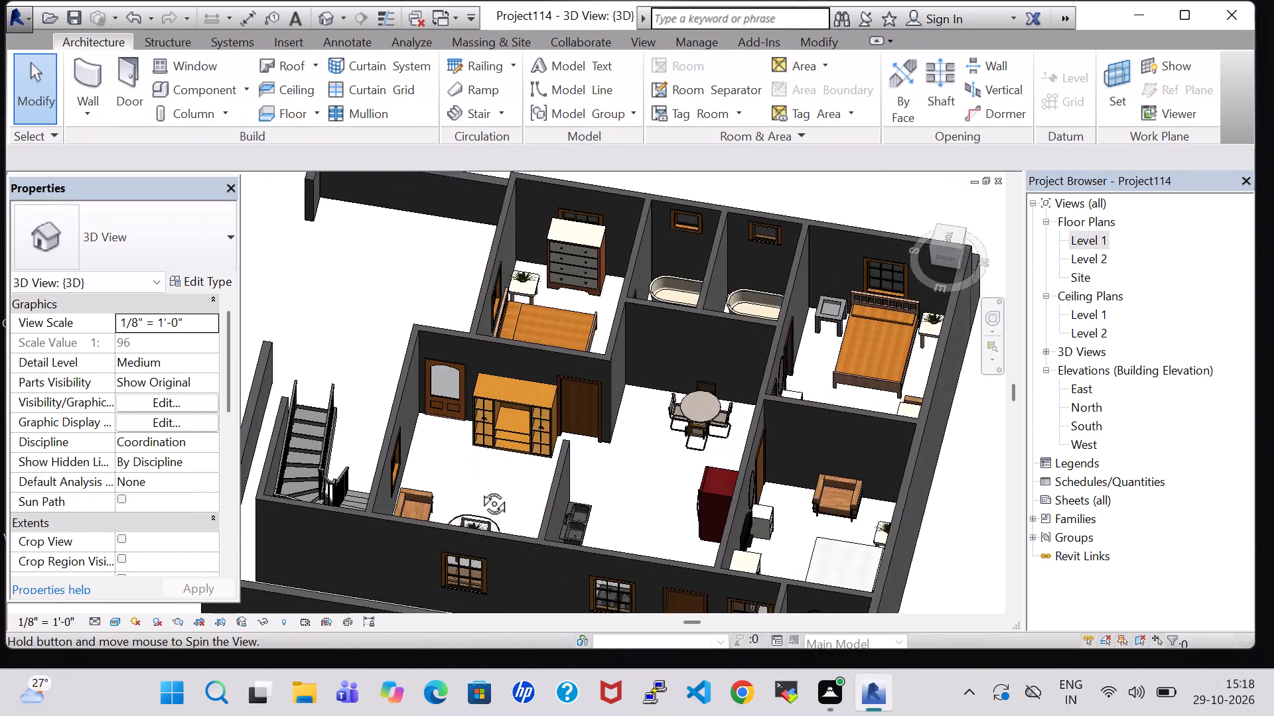
middle_click_drag(479, 489, 670, 562, "shift")
middle_click(672, 562, "shift")
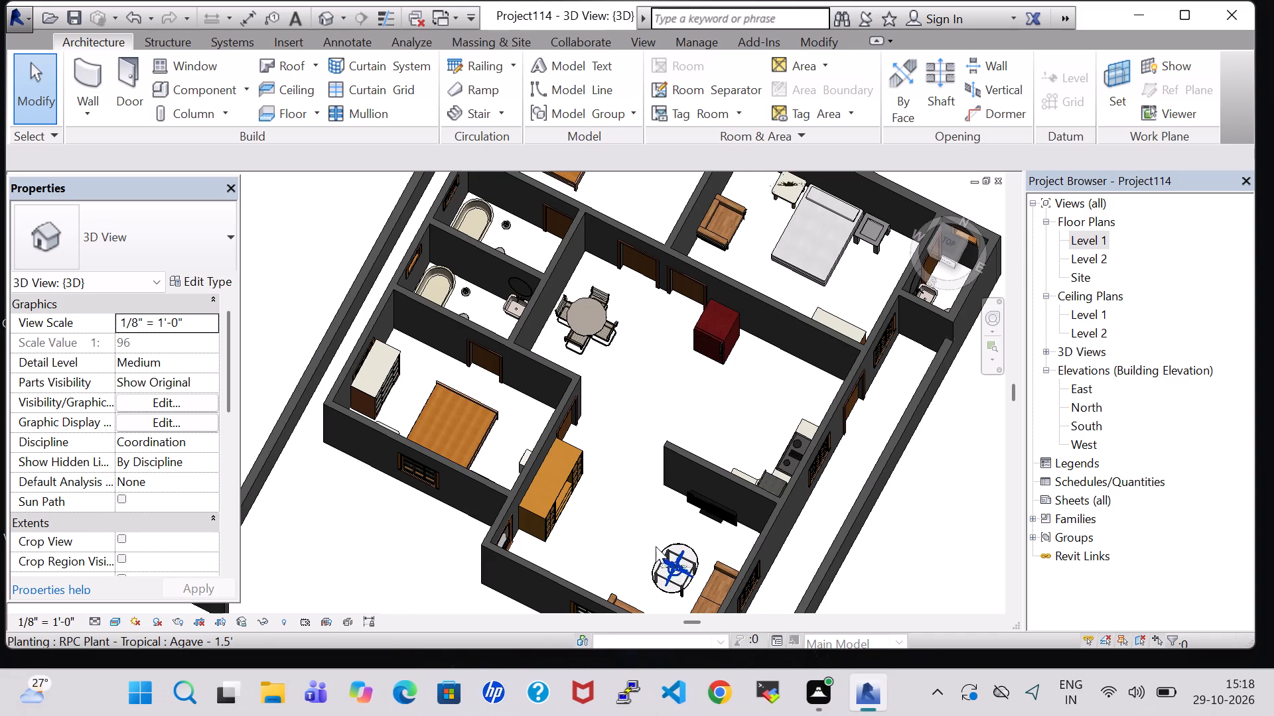
middle_click_drag(632, 536, 648, 534, "shift")
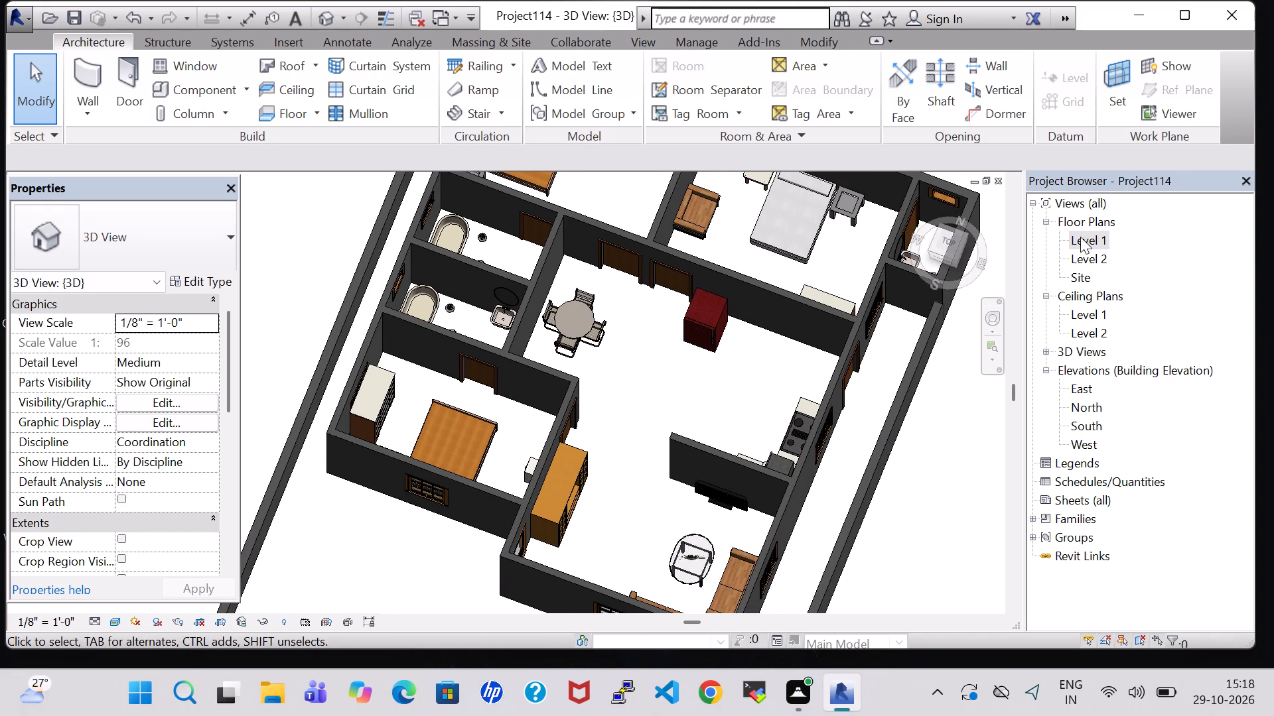
double_click(1080, 237)
scroll(543, 342, "down", 8)
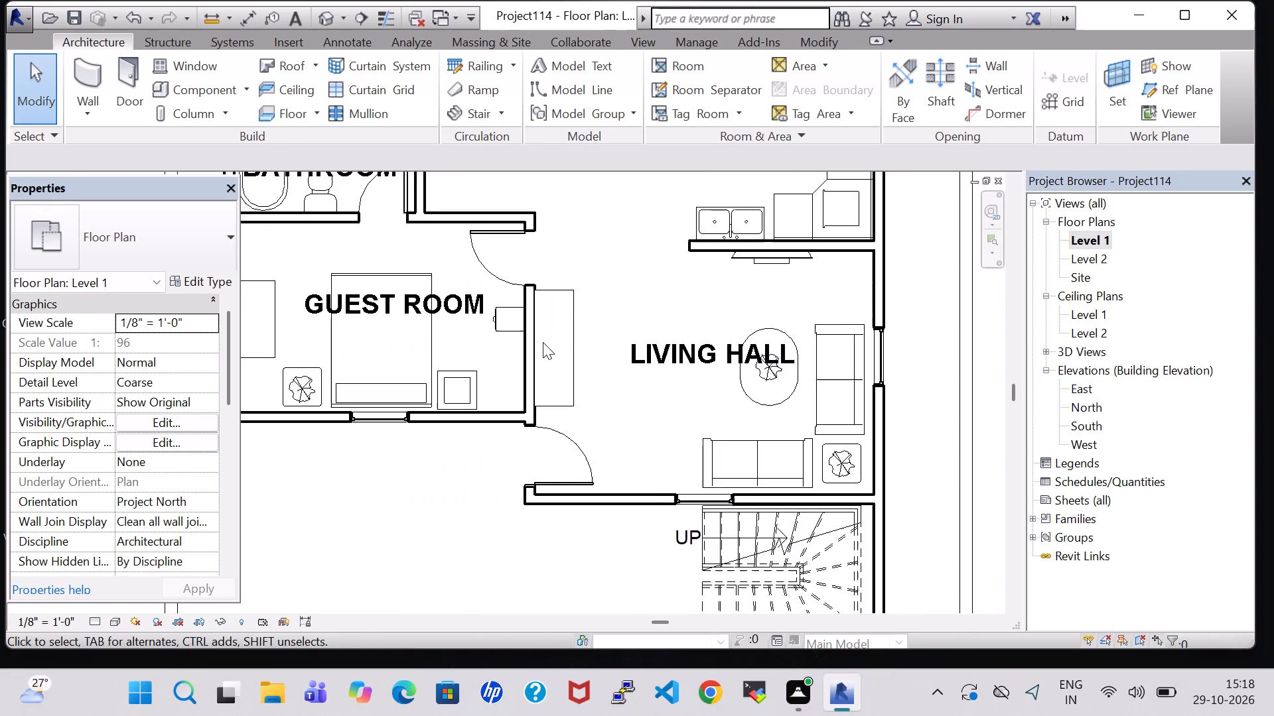
scroll(543, 342, "down", 4)
middle_click_drag(577, 312, 561, 412)
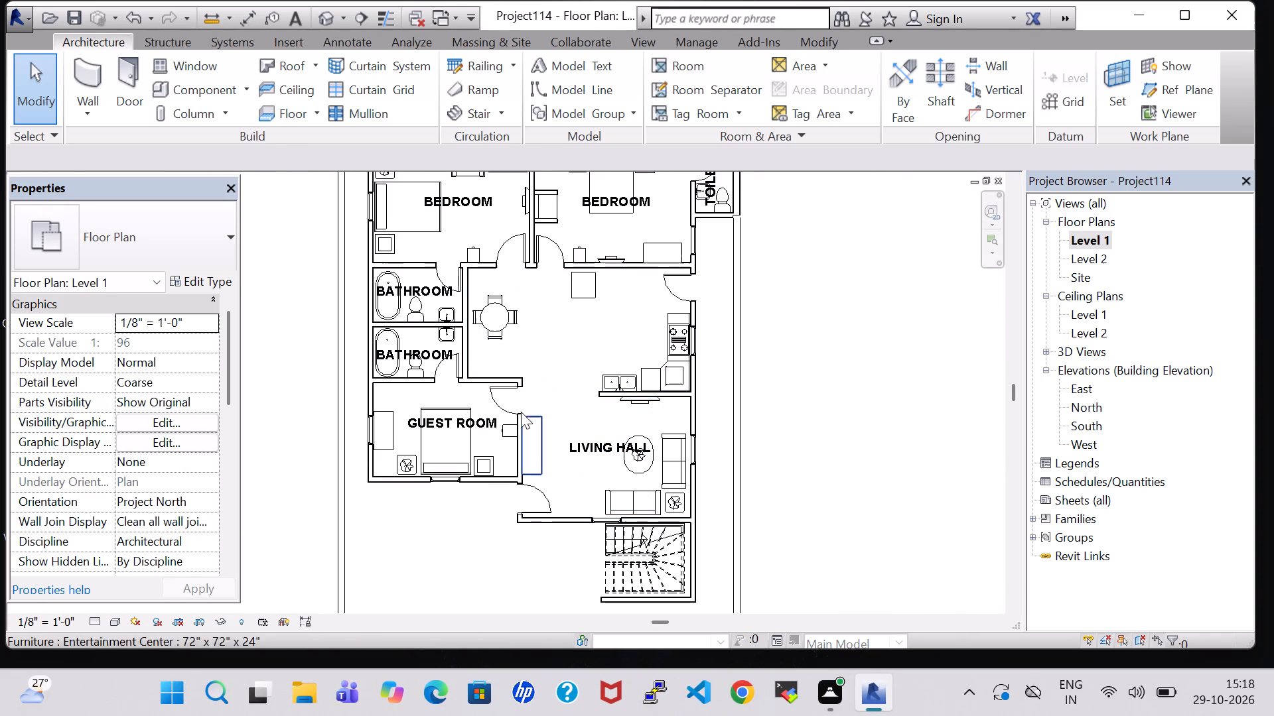
left_click(691, 70)
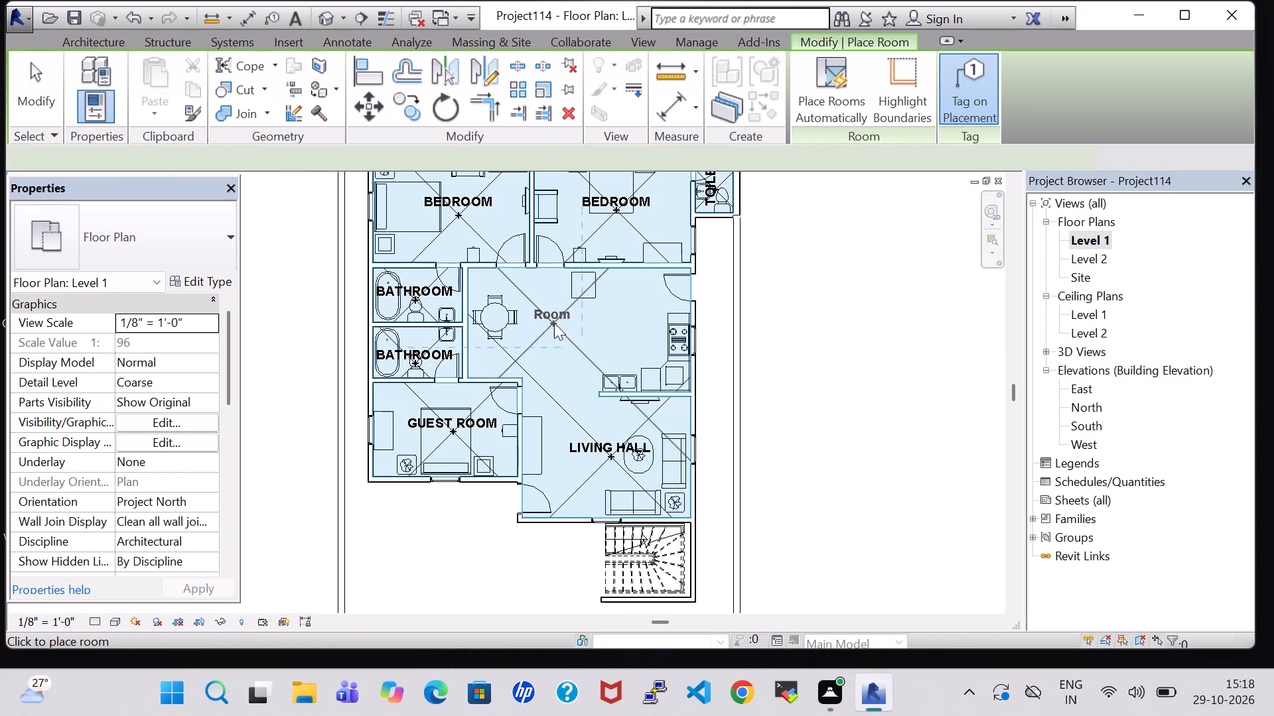
left_click(571, 323)
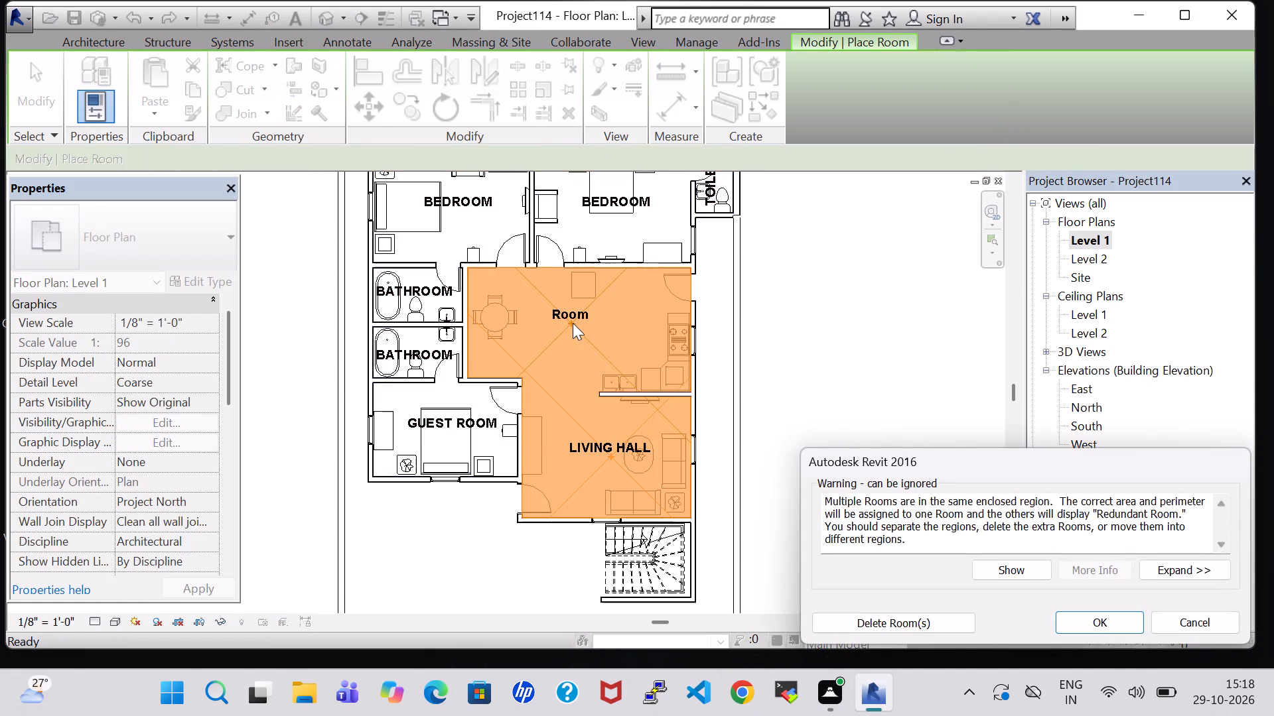
left_click(1077, 624)
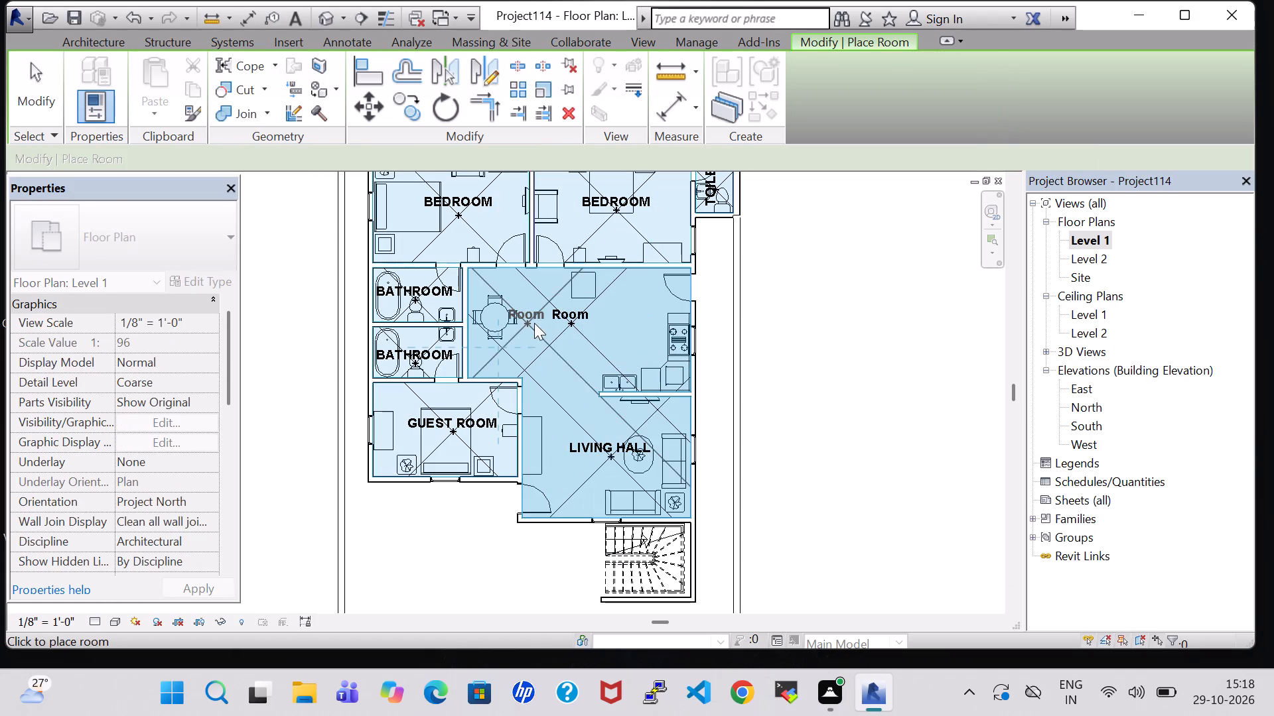
key("Escape")
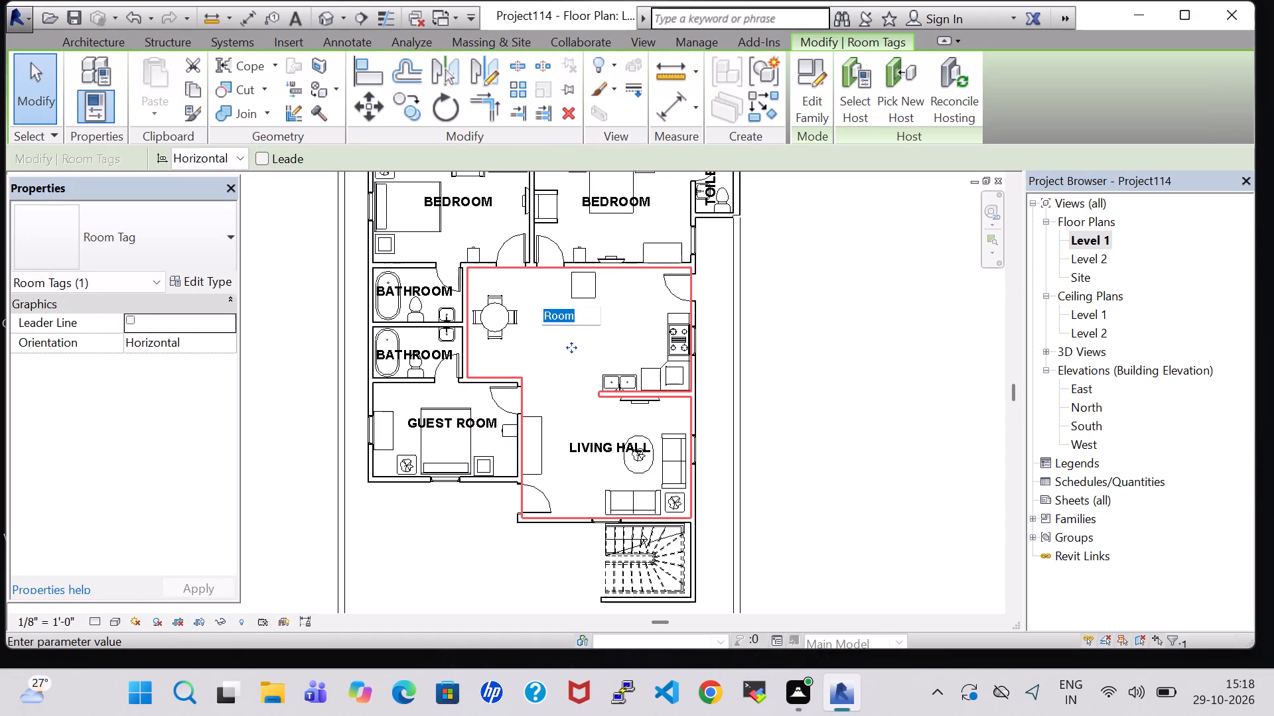
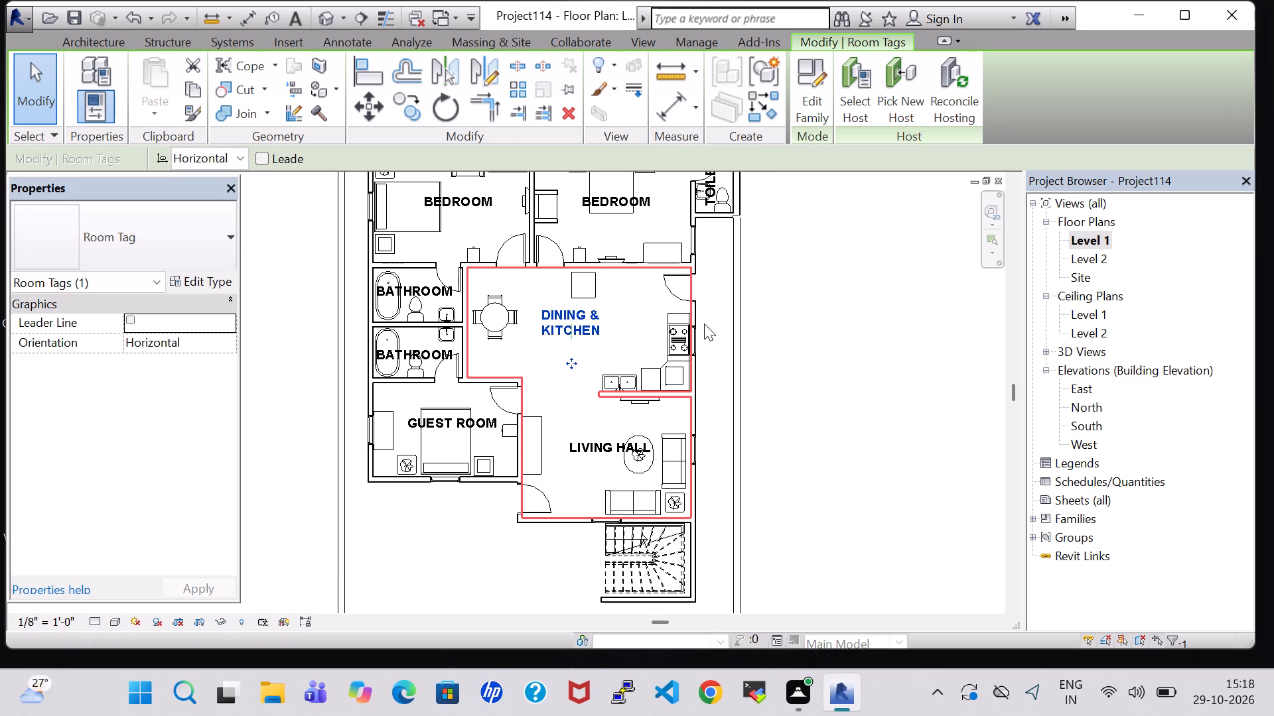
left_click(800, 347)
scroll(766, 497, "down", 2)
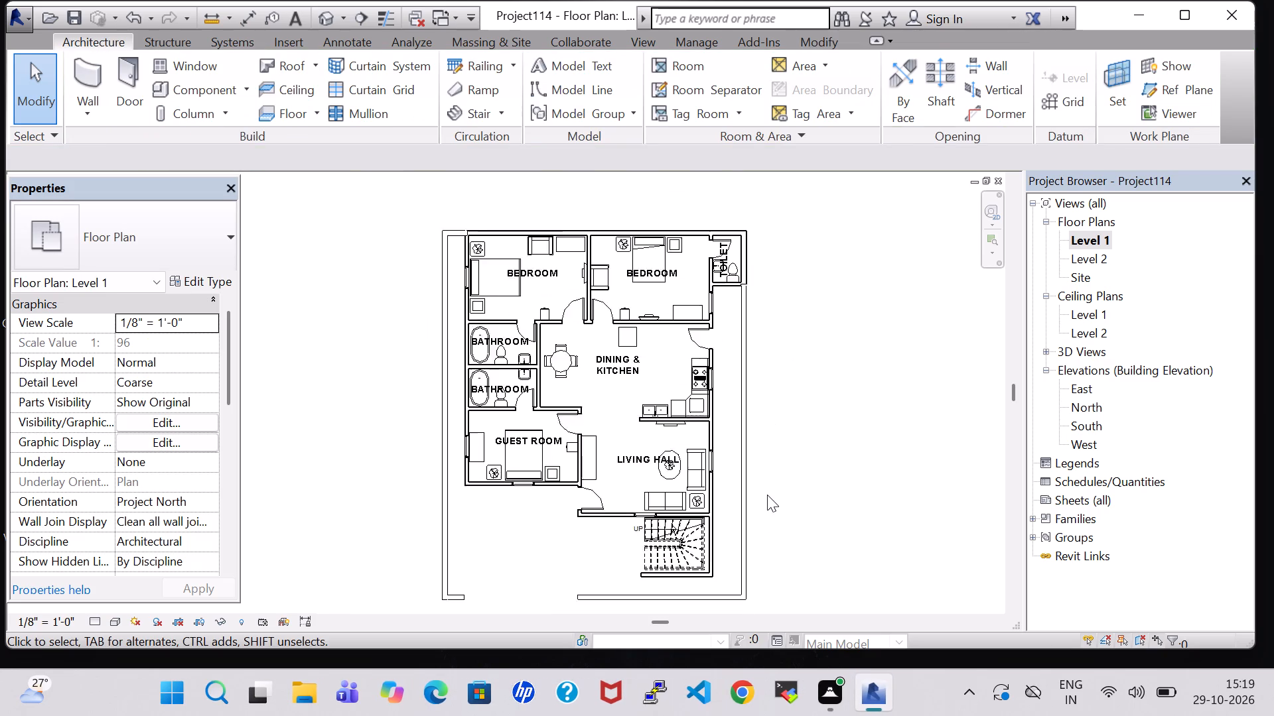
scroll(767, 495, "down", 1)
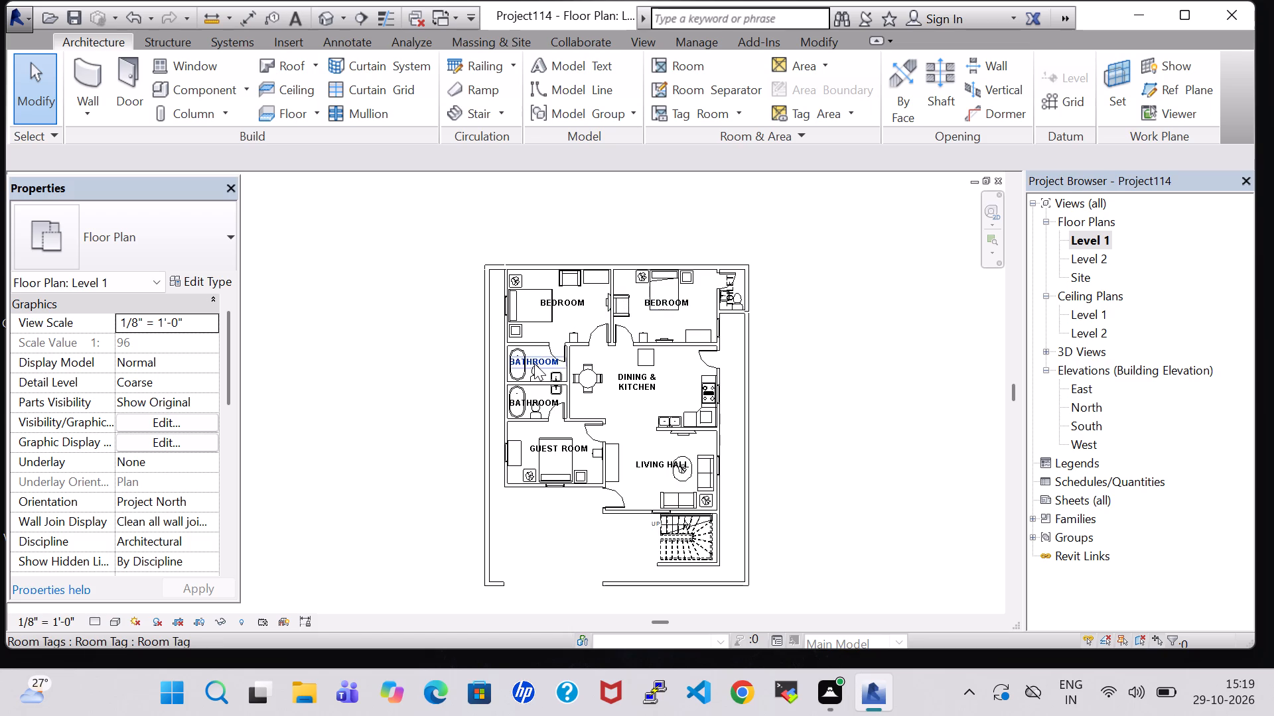
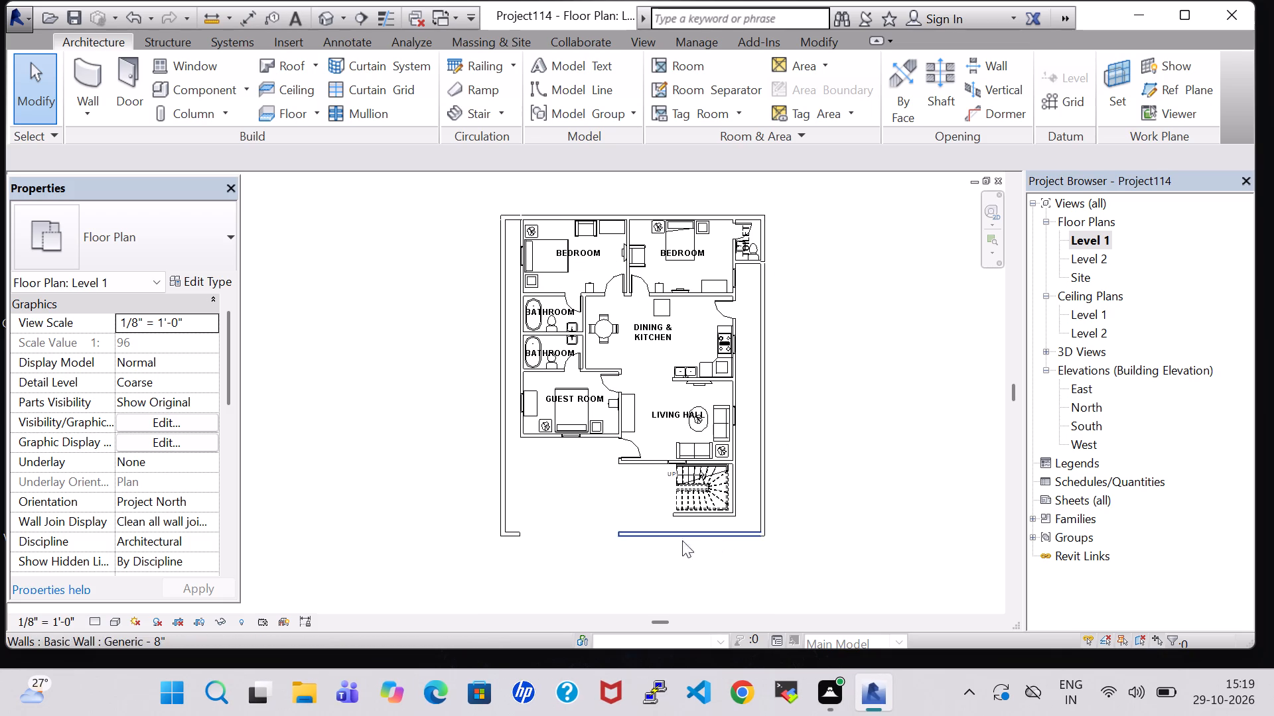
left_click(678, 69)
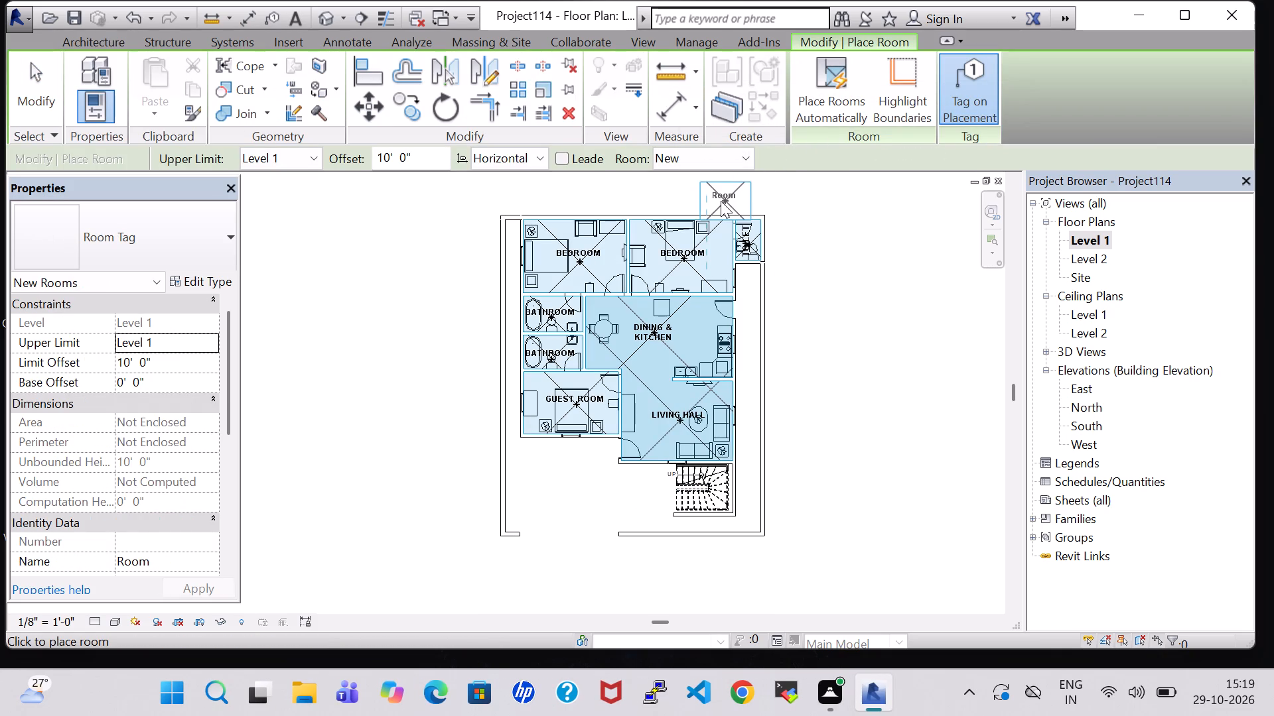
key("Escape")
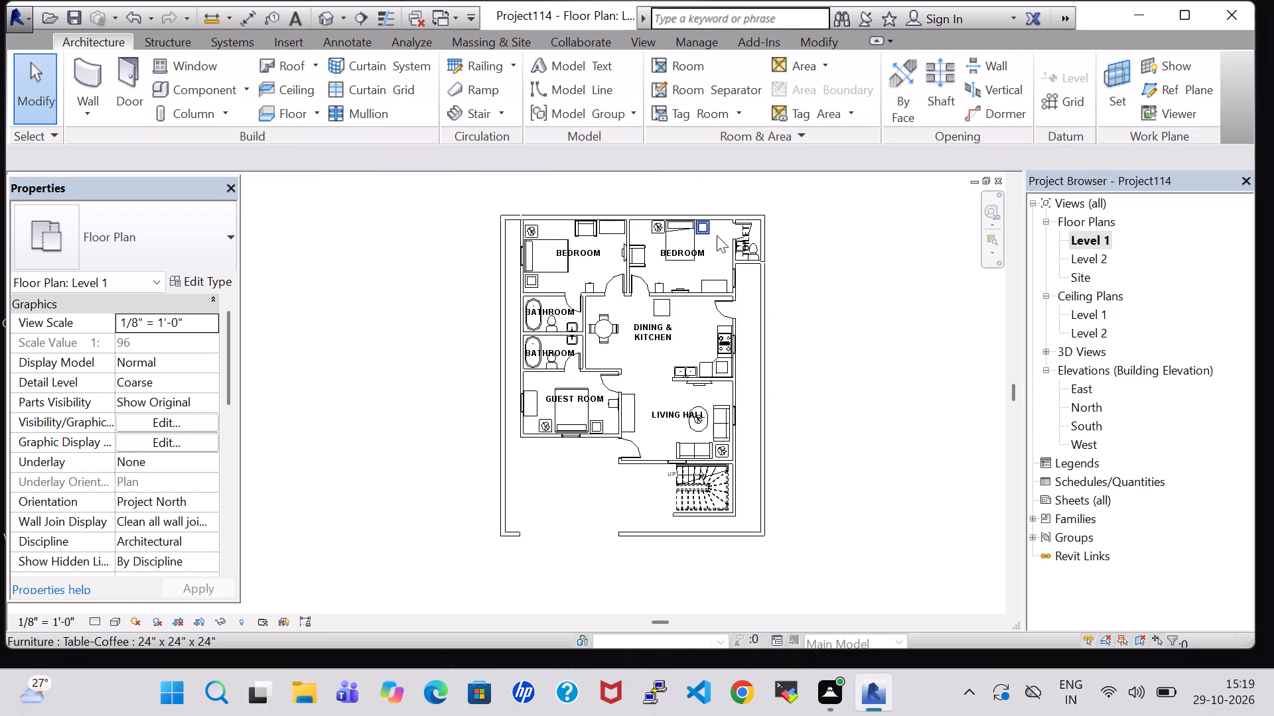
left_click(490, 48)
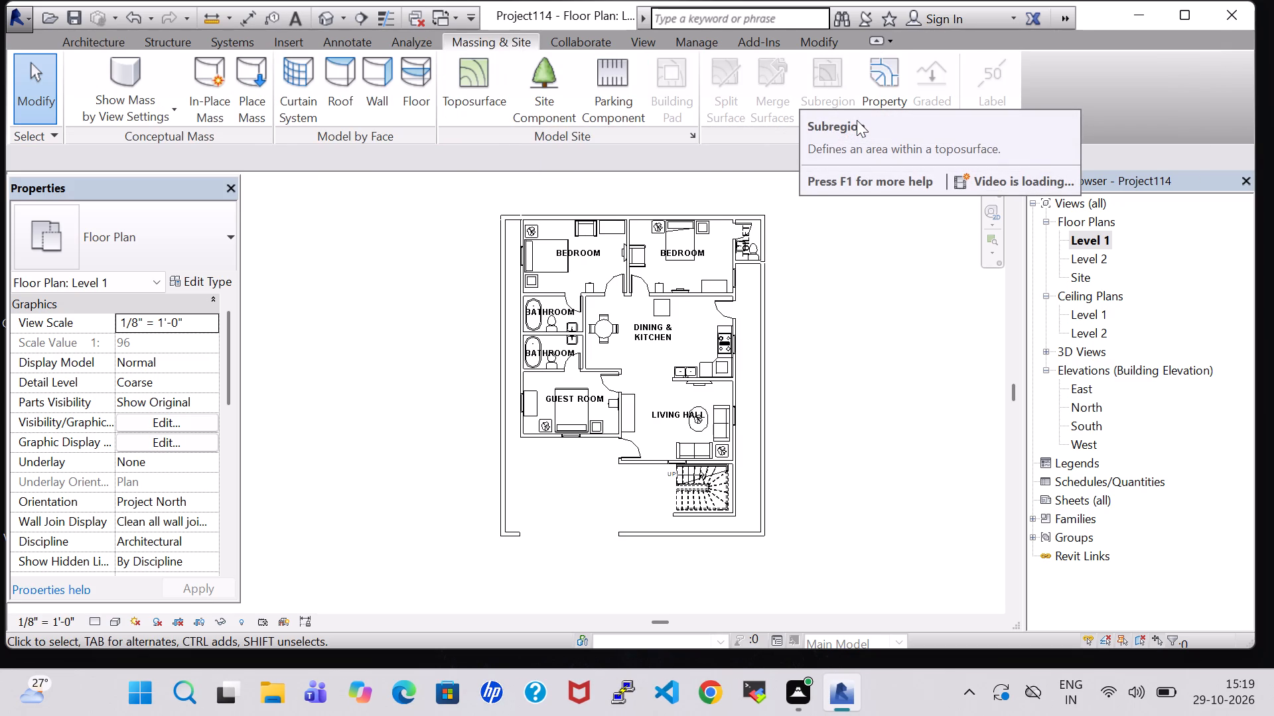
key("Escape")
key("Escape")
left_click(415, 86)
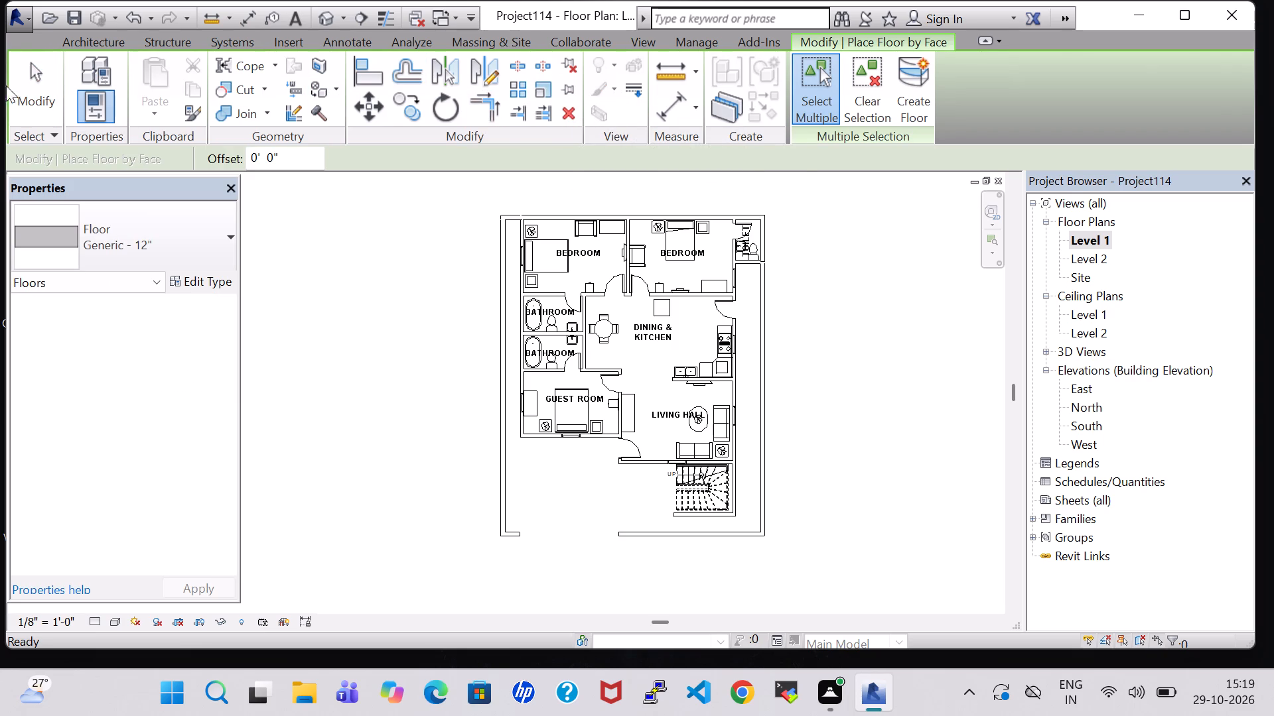
Start a floor boundary sketch with straight lines for a Generic - 12" floor on Level 1 of the house.
left_click(90, 43)
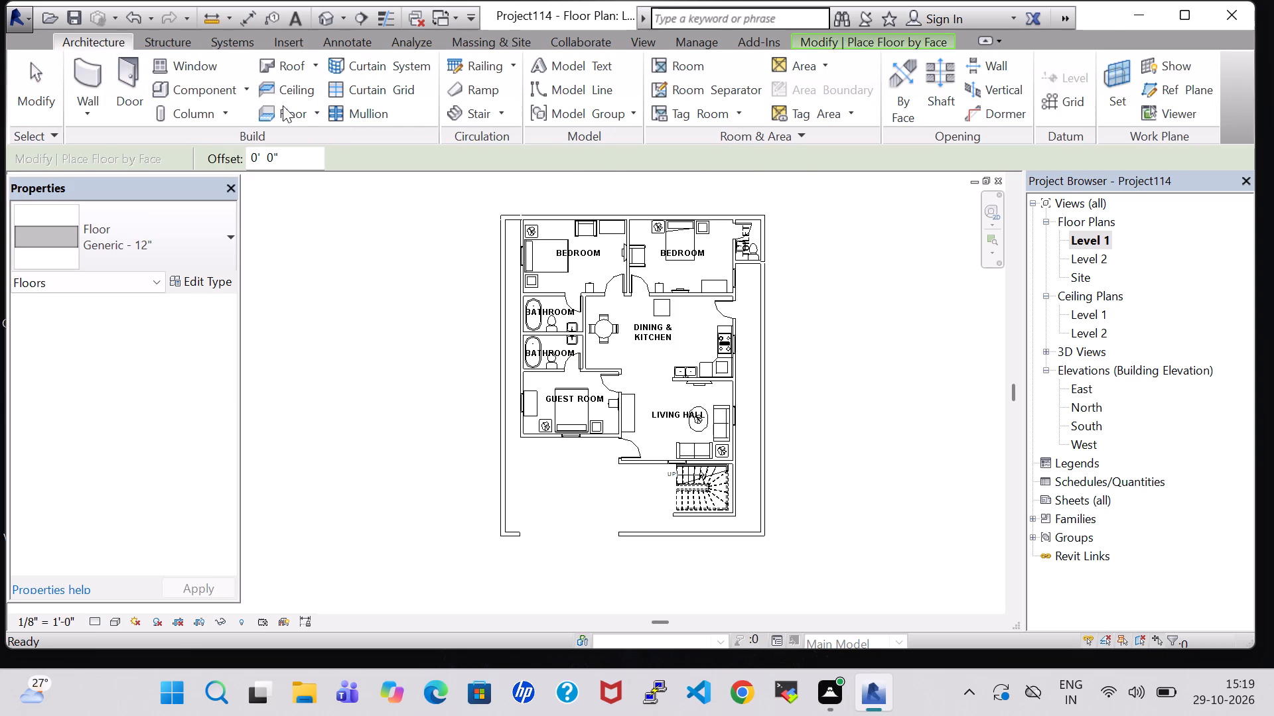
left_click(284, 110)
left_click(959, 70)
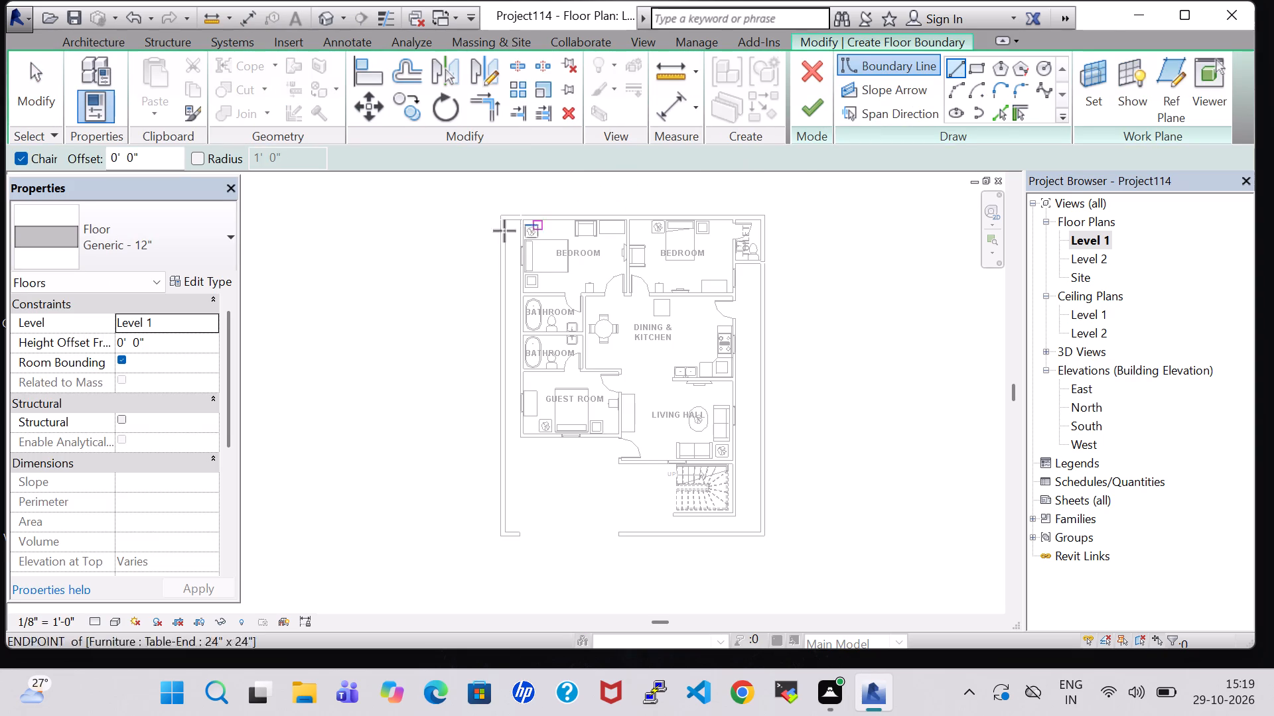
scroll(486, 243, "up", 6)
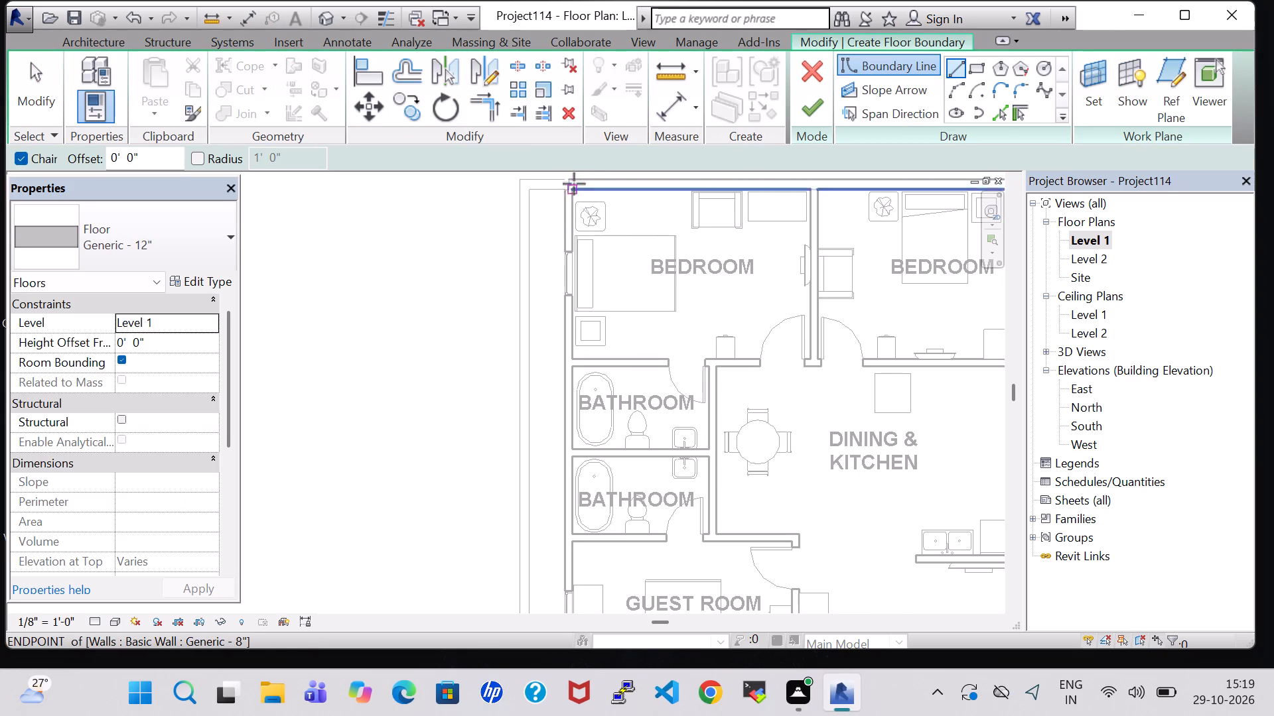
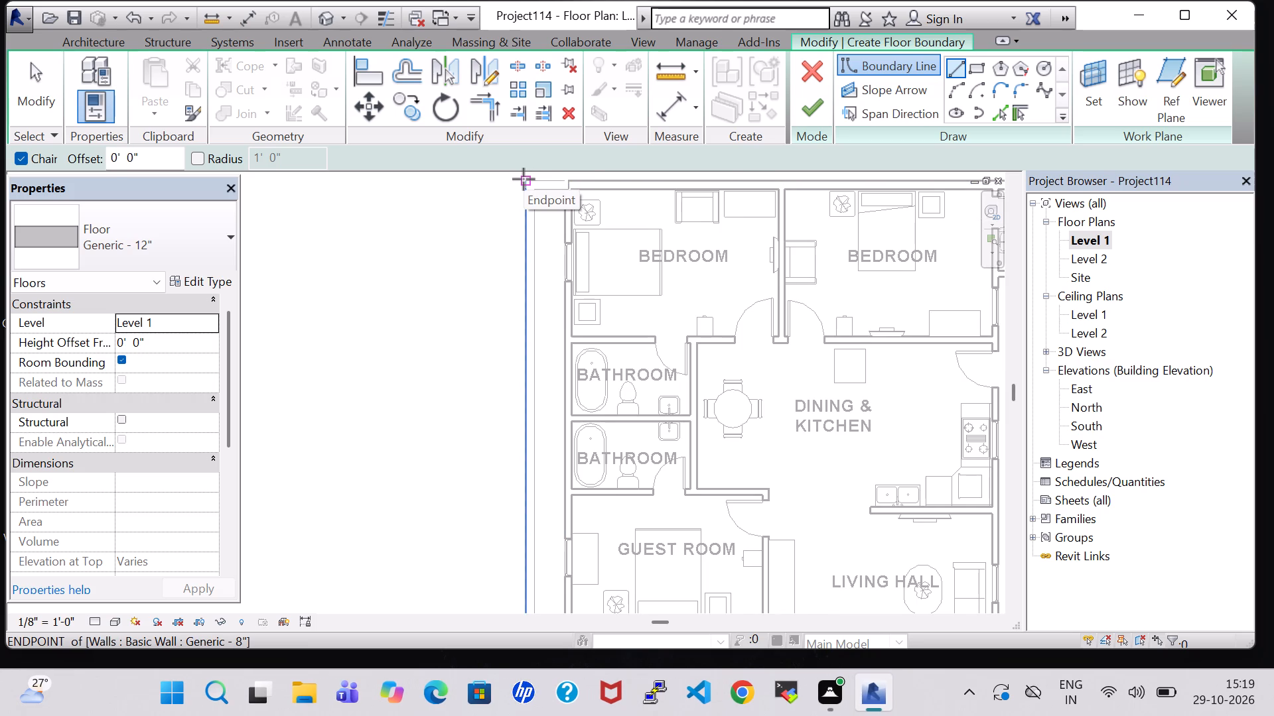
Start the first floor boundary line at the outer wall endpoint at the house's upper-left corner, beyond the bedroom.
left_click(524, 179)
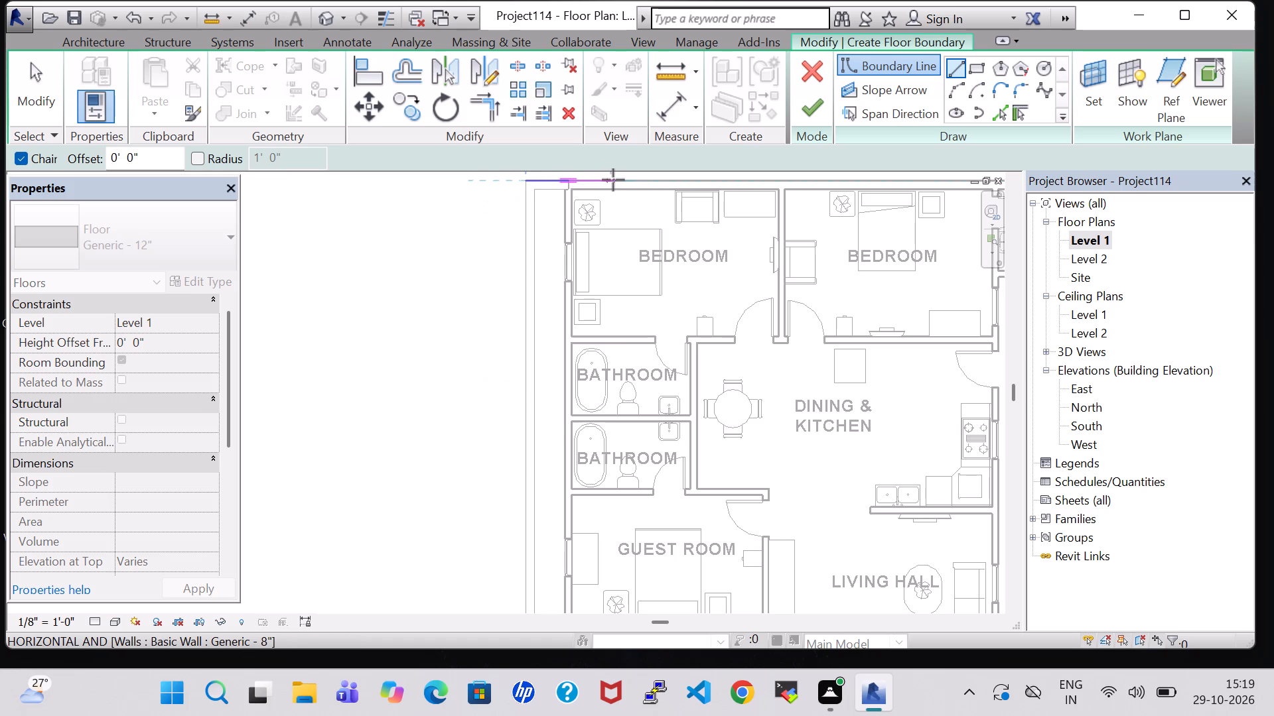
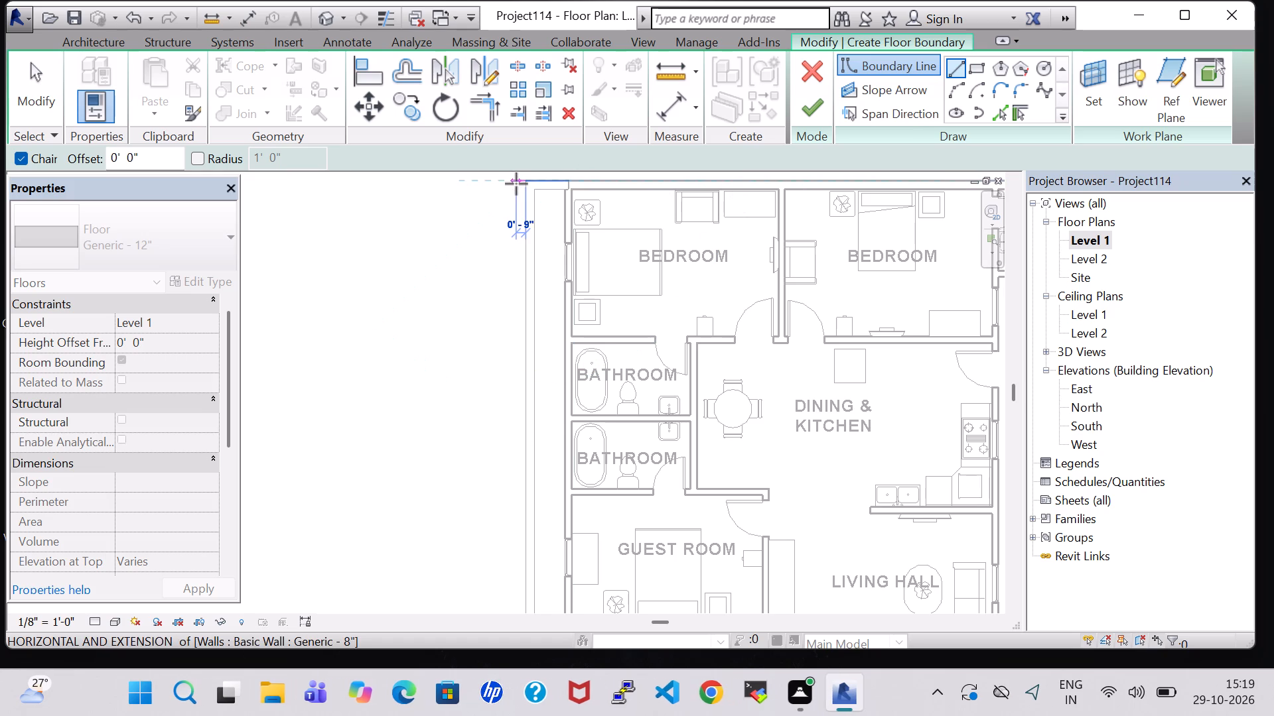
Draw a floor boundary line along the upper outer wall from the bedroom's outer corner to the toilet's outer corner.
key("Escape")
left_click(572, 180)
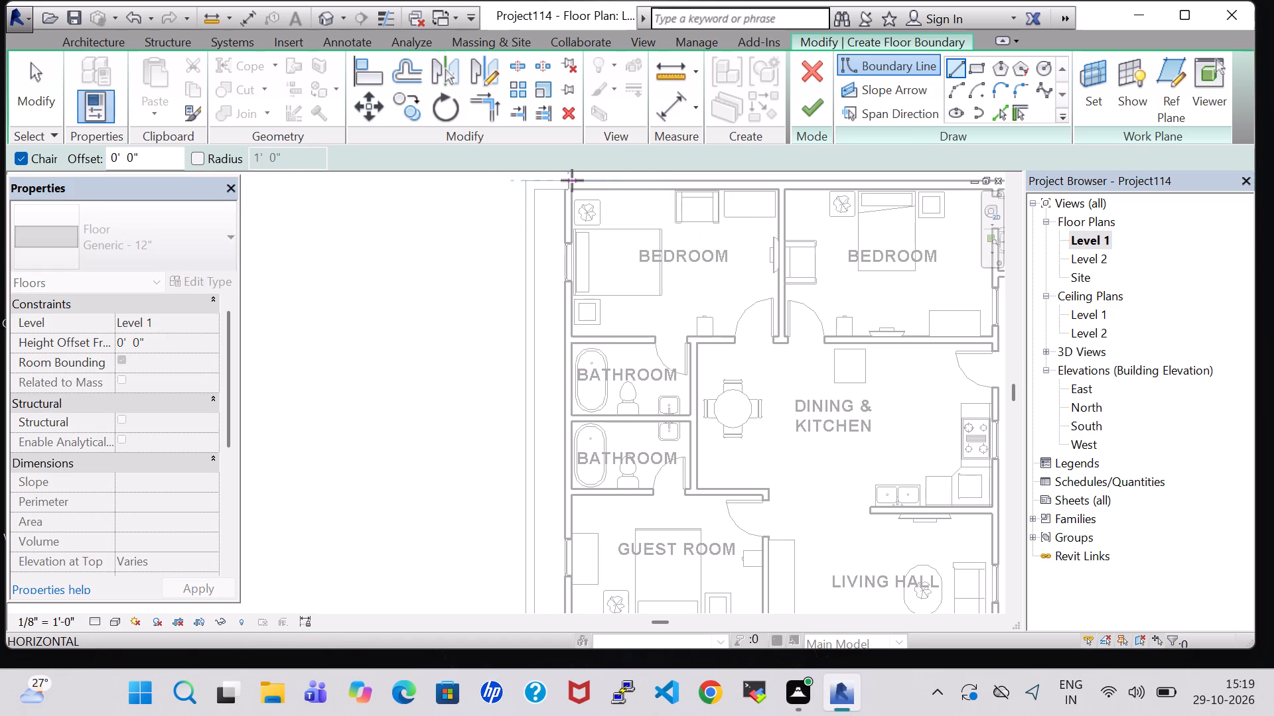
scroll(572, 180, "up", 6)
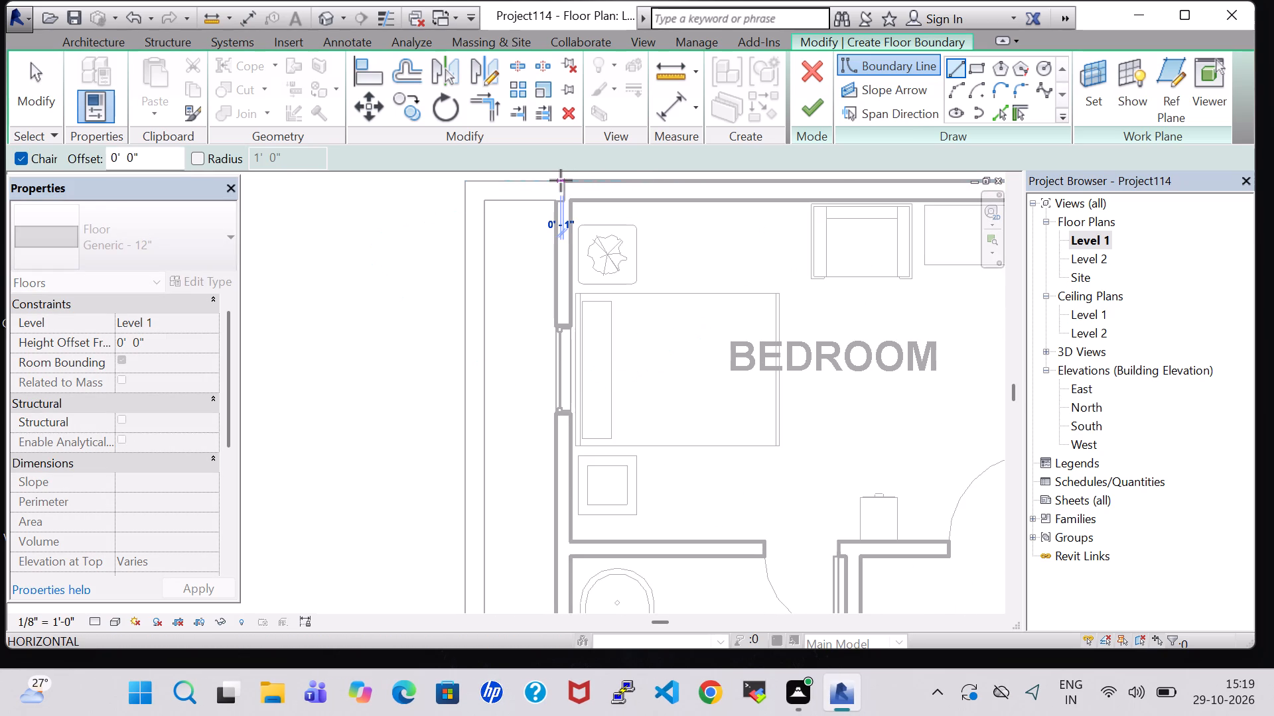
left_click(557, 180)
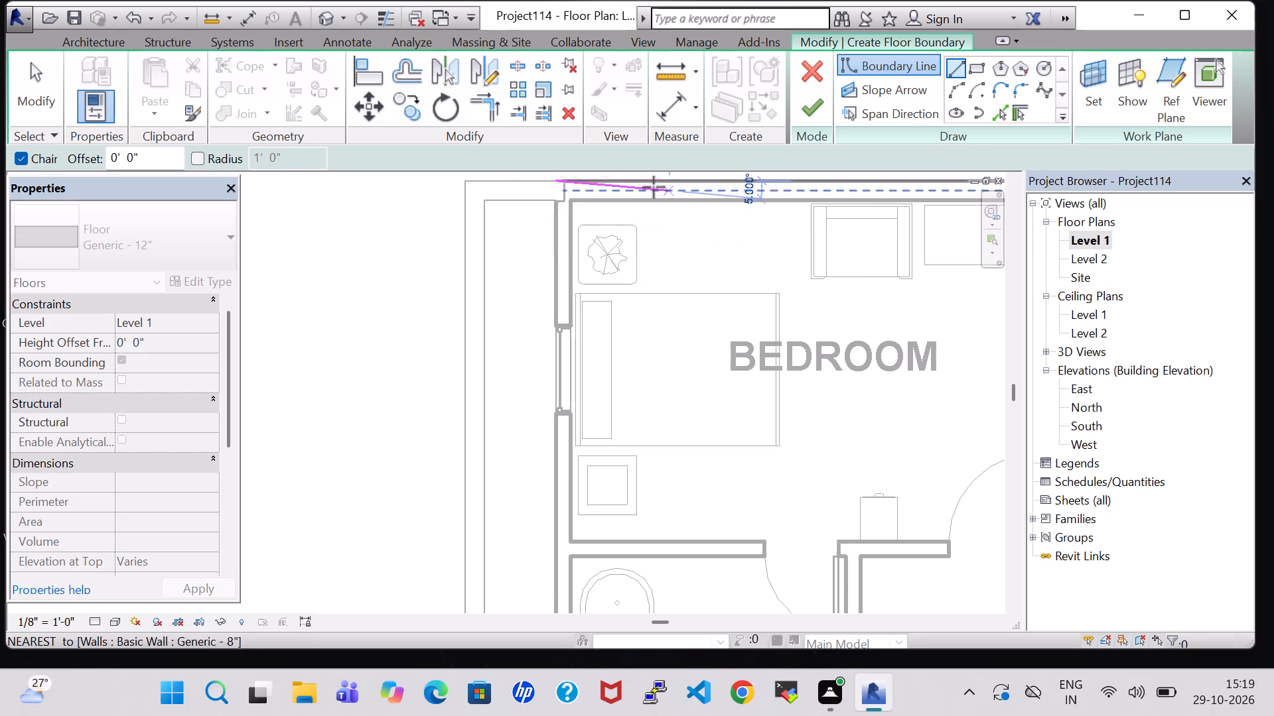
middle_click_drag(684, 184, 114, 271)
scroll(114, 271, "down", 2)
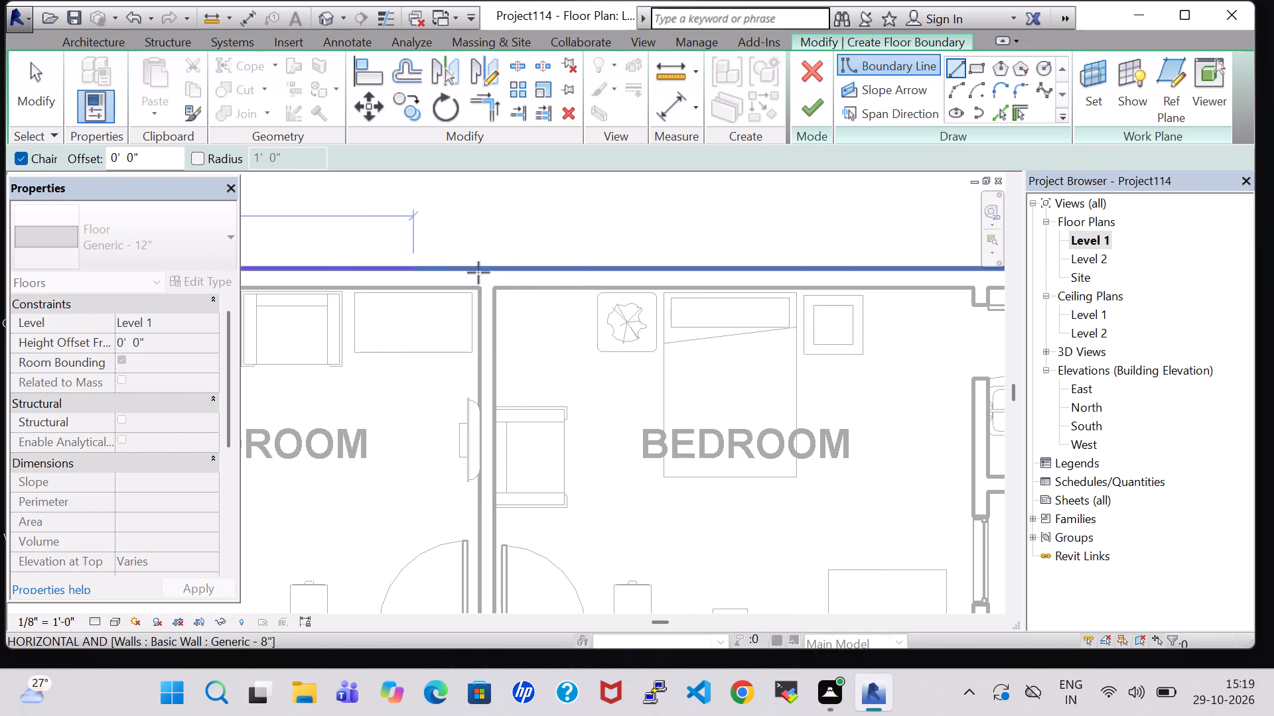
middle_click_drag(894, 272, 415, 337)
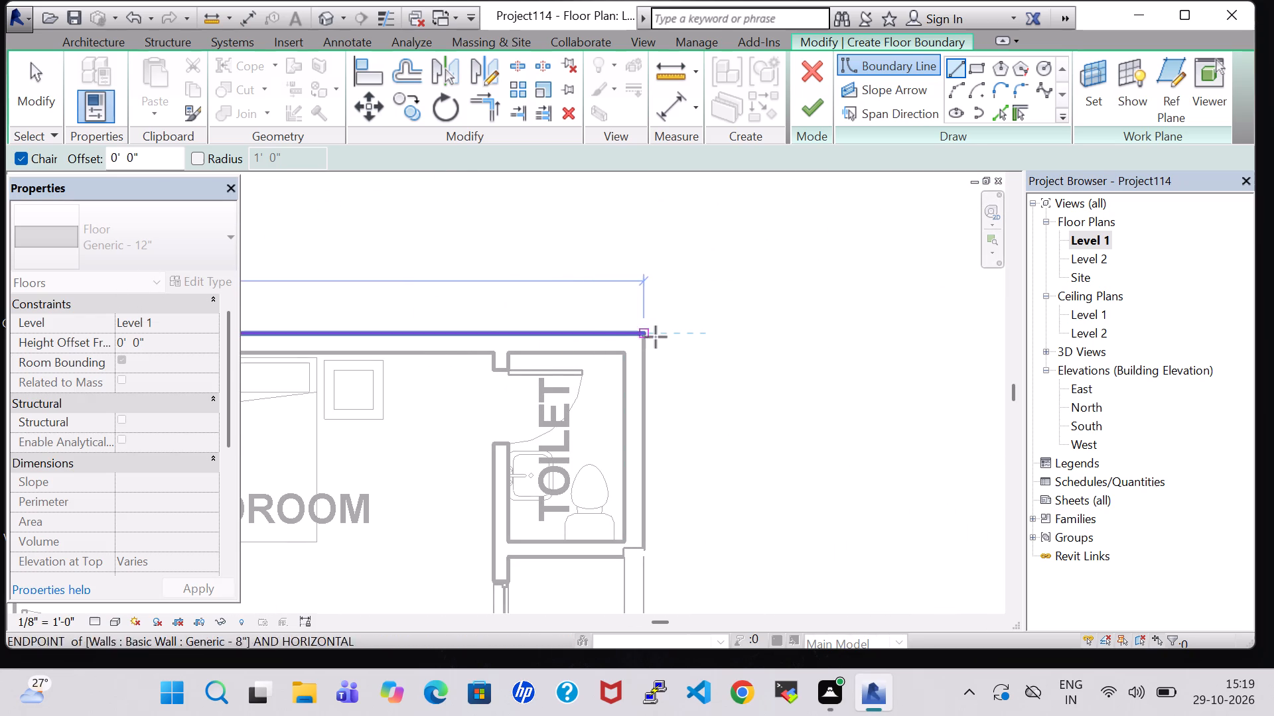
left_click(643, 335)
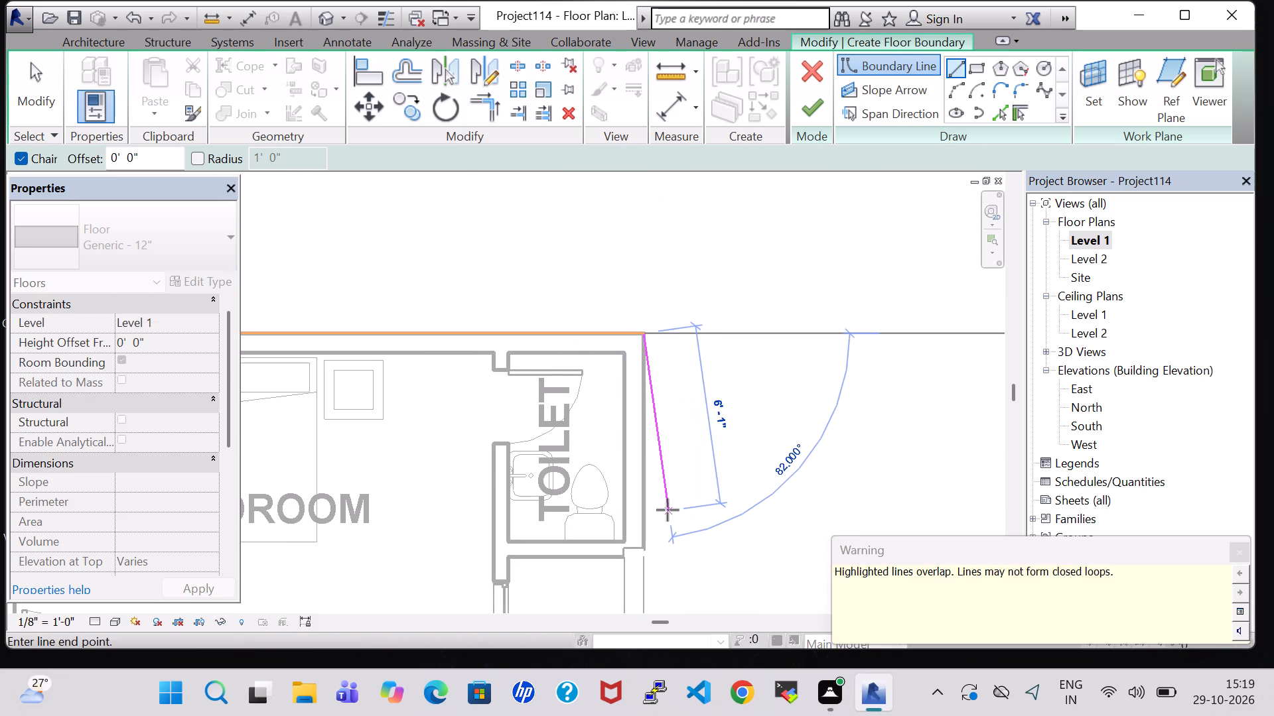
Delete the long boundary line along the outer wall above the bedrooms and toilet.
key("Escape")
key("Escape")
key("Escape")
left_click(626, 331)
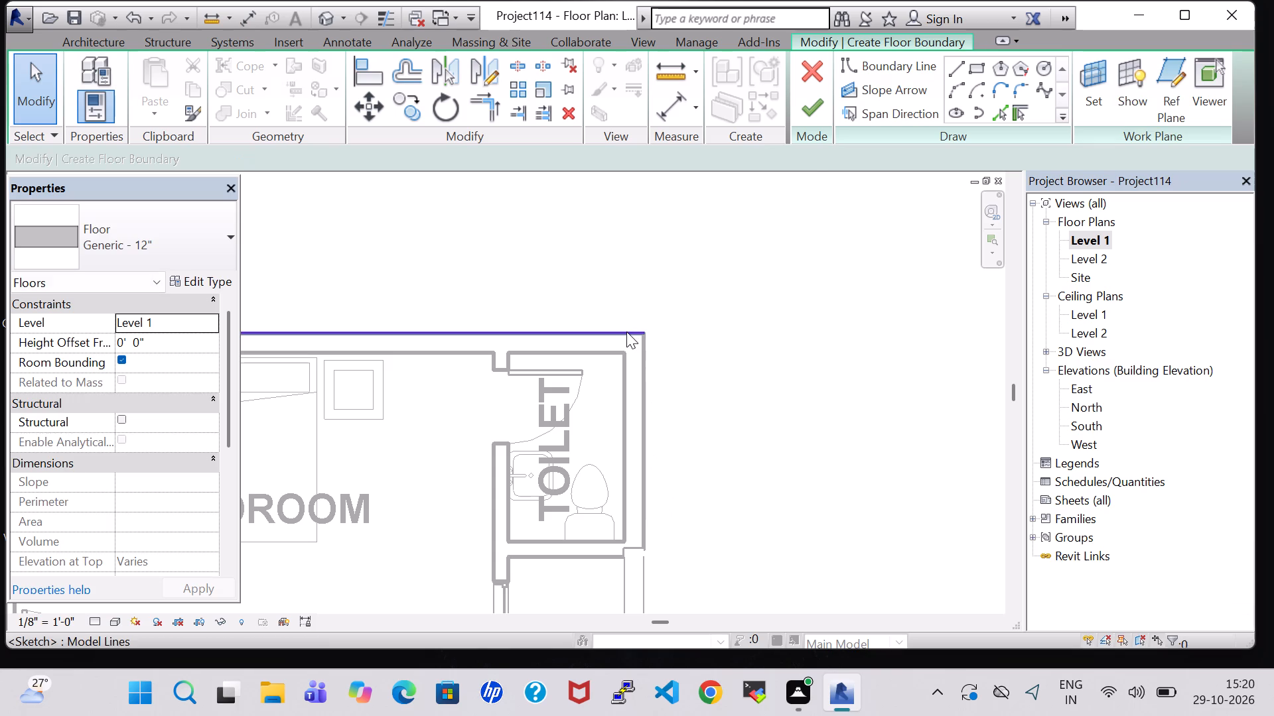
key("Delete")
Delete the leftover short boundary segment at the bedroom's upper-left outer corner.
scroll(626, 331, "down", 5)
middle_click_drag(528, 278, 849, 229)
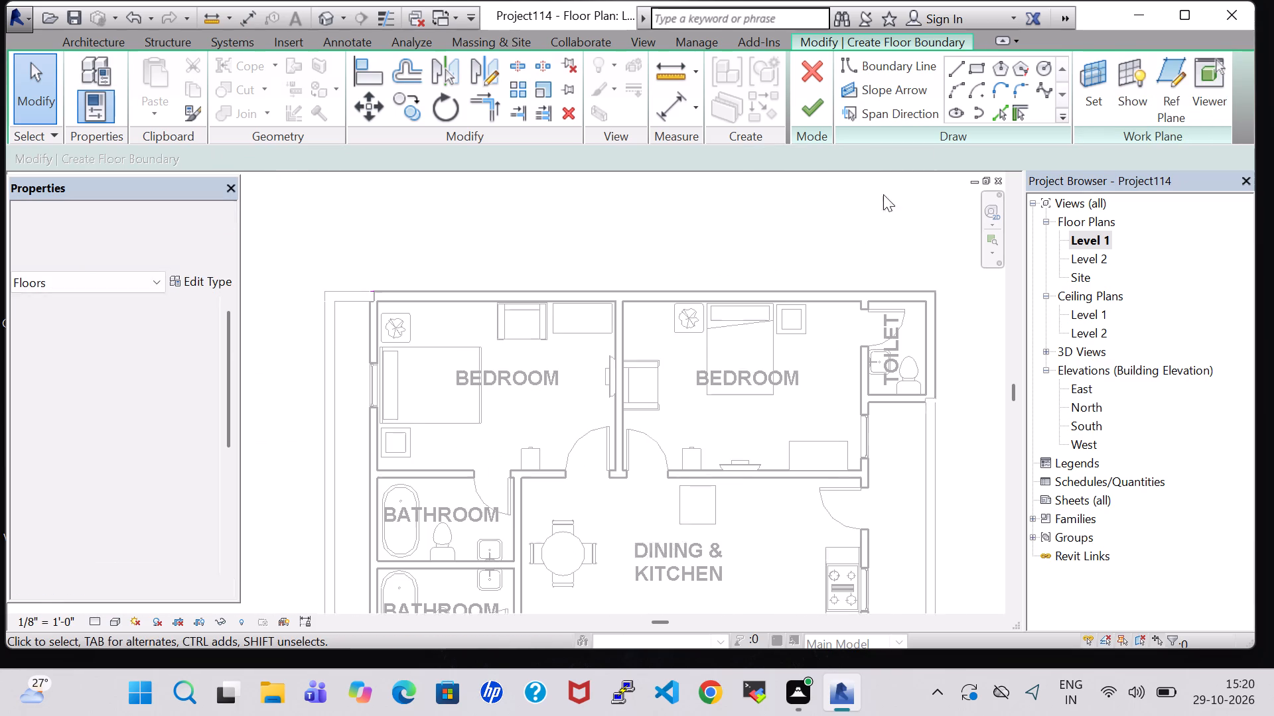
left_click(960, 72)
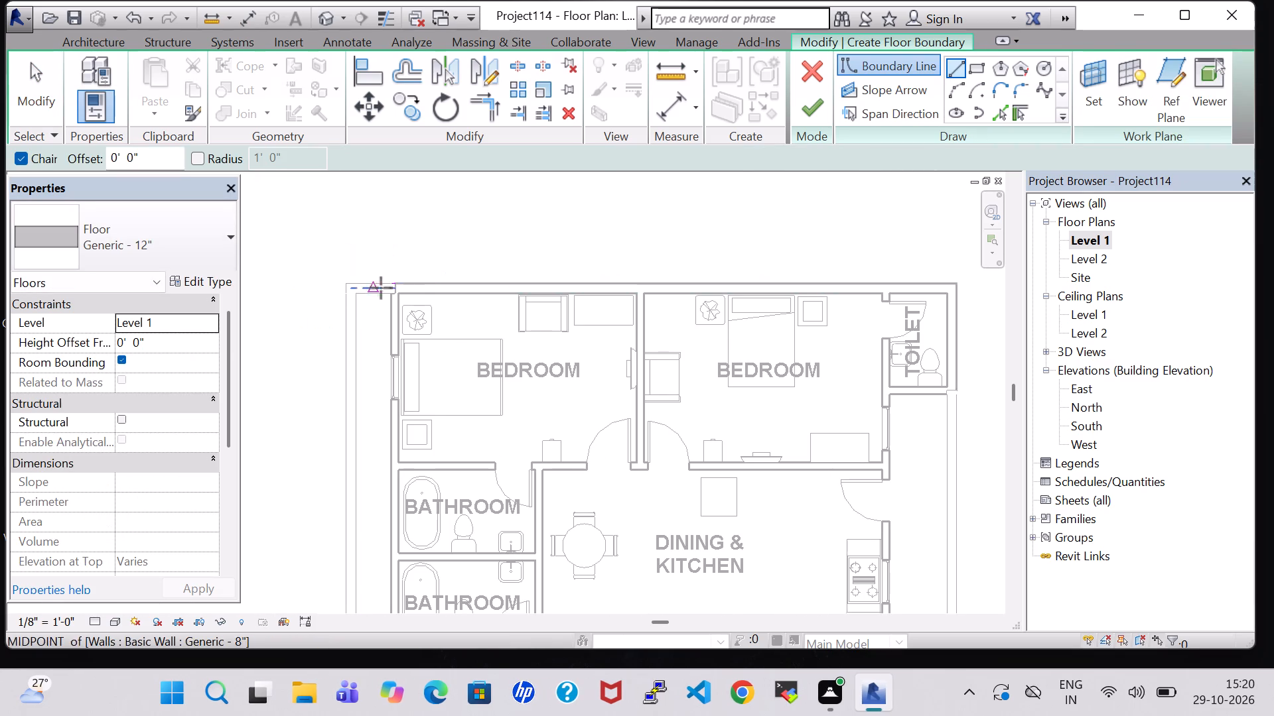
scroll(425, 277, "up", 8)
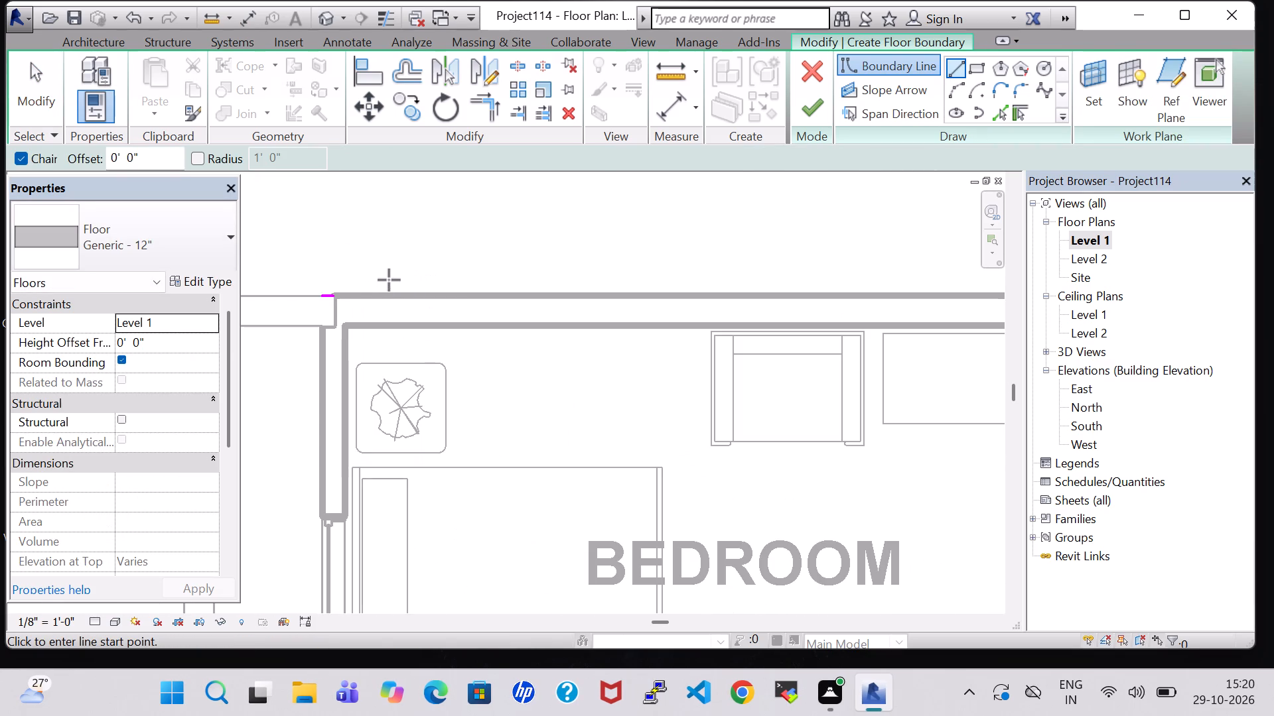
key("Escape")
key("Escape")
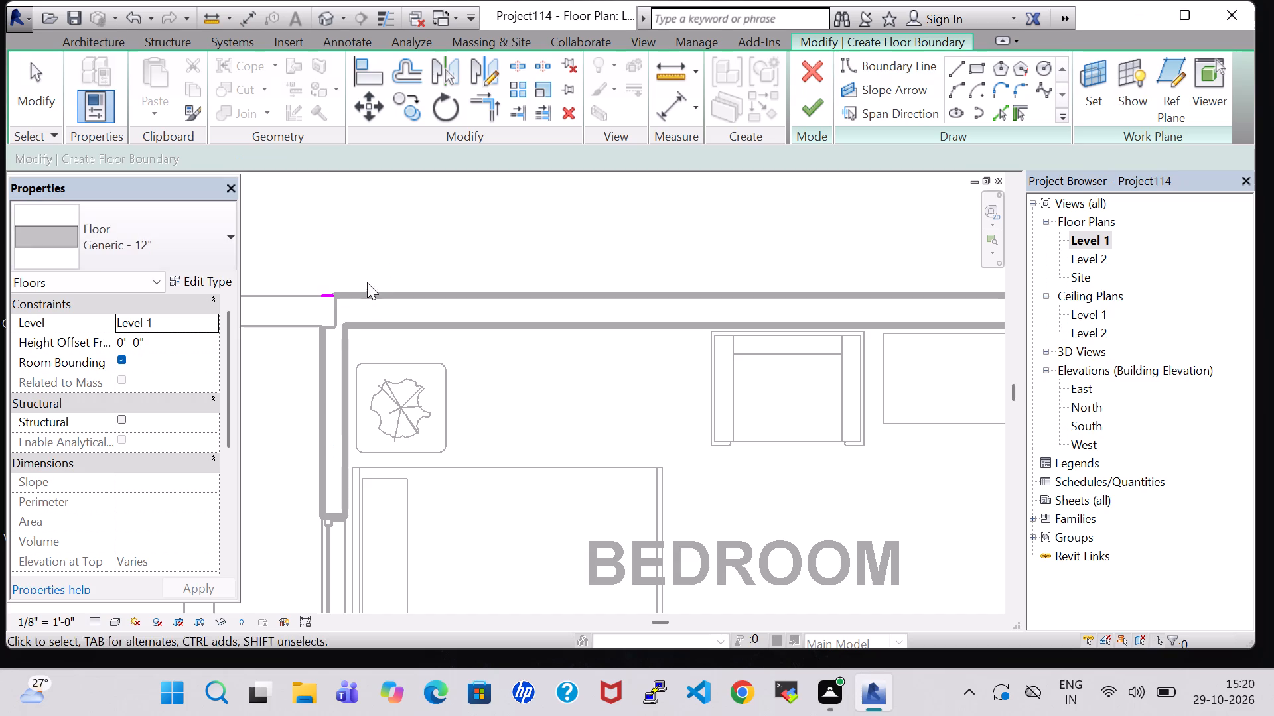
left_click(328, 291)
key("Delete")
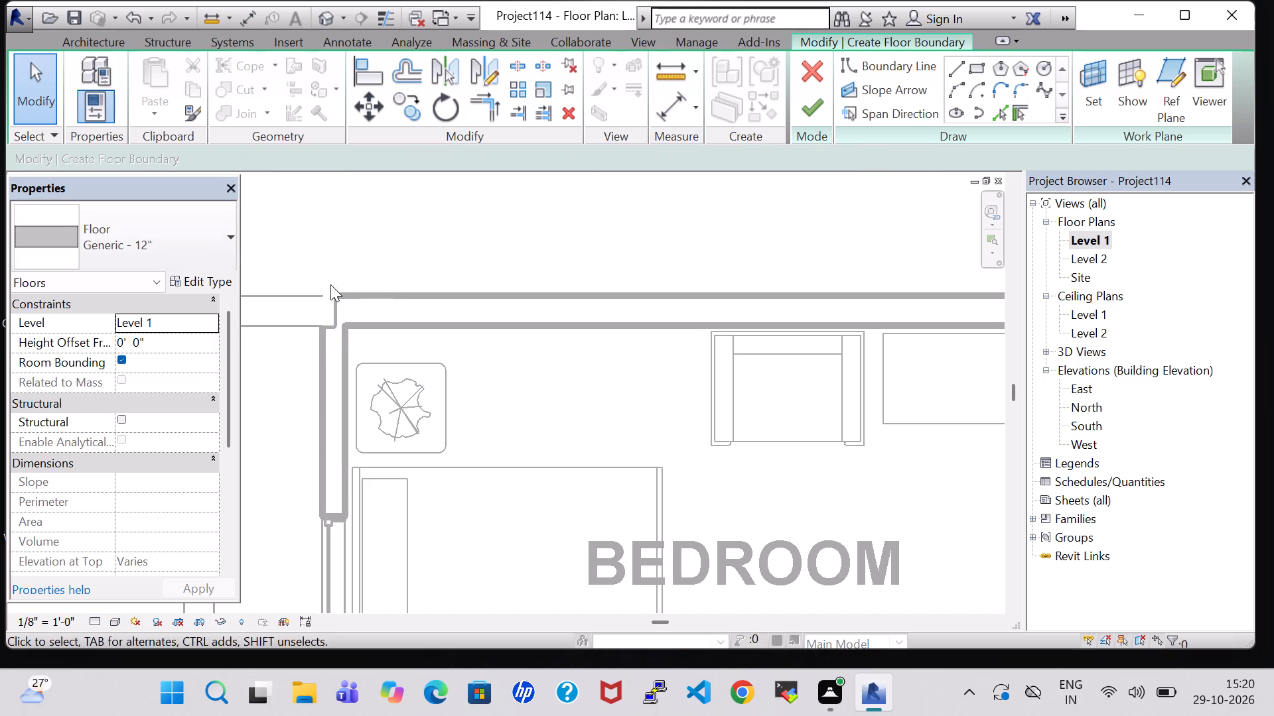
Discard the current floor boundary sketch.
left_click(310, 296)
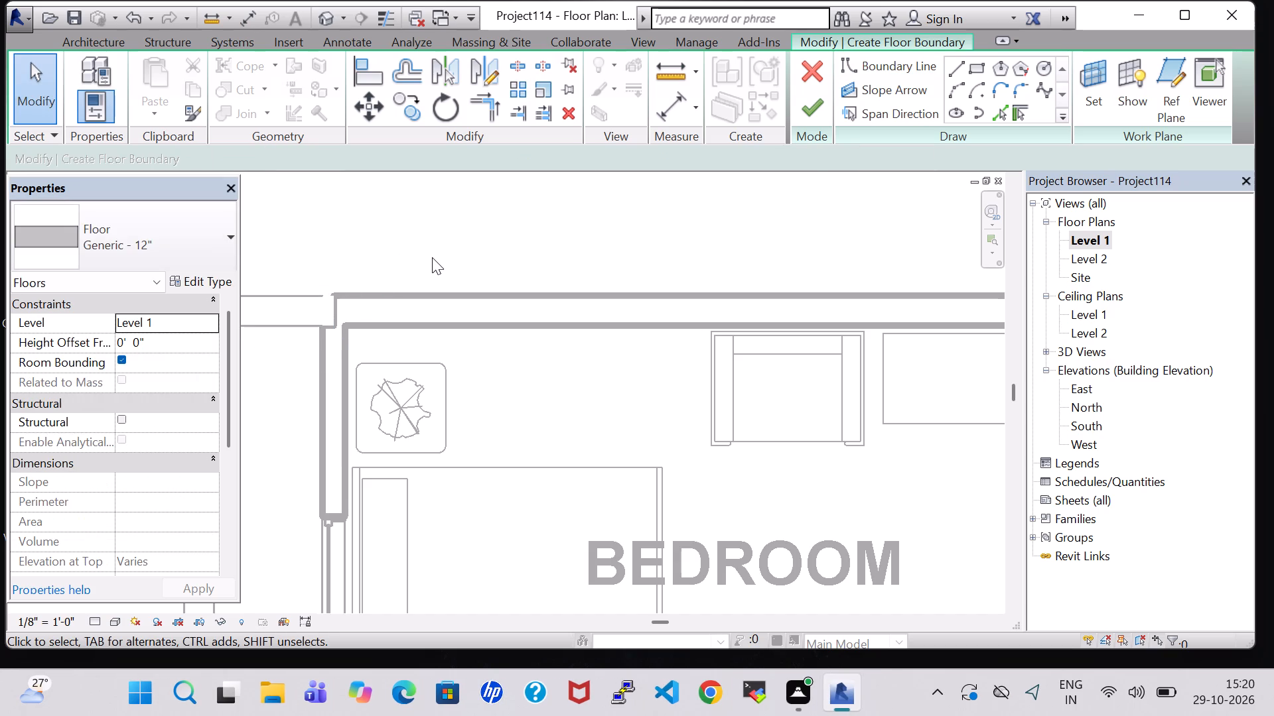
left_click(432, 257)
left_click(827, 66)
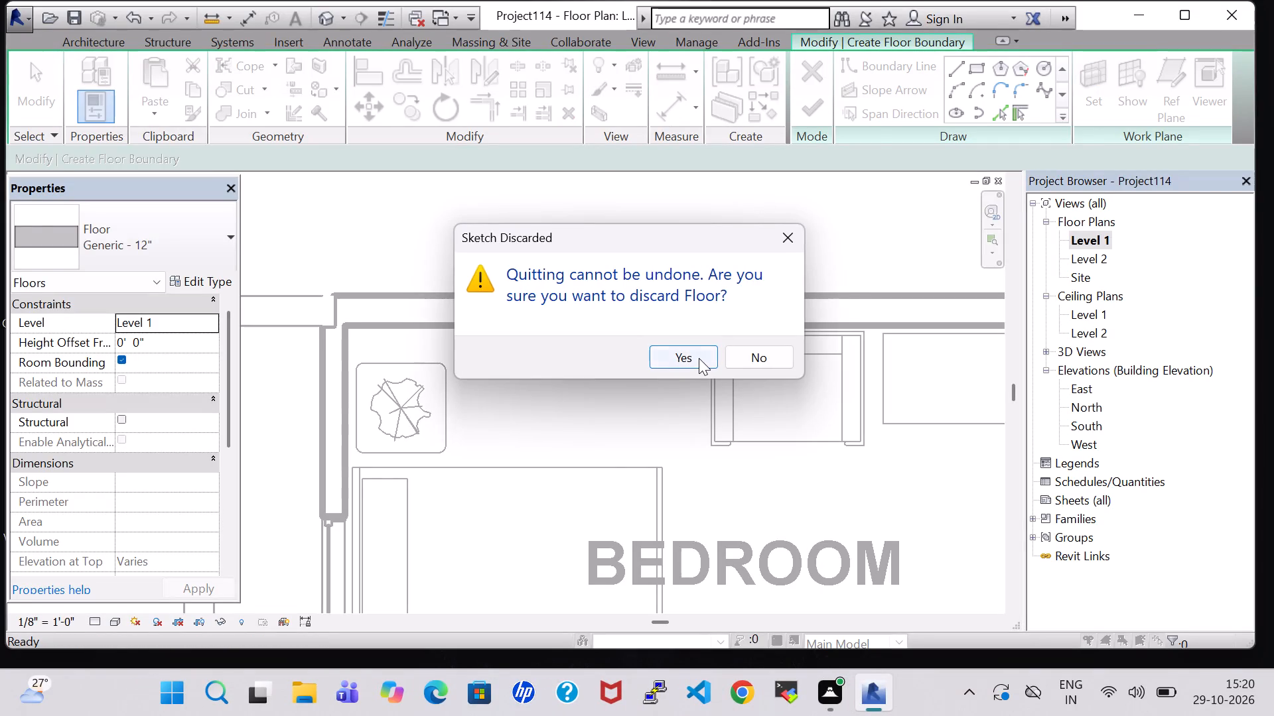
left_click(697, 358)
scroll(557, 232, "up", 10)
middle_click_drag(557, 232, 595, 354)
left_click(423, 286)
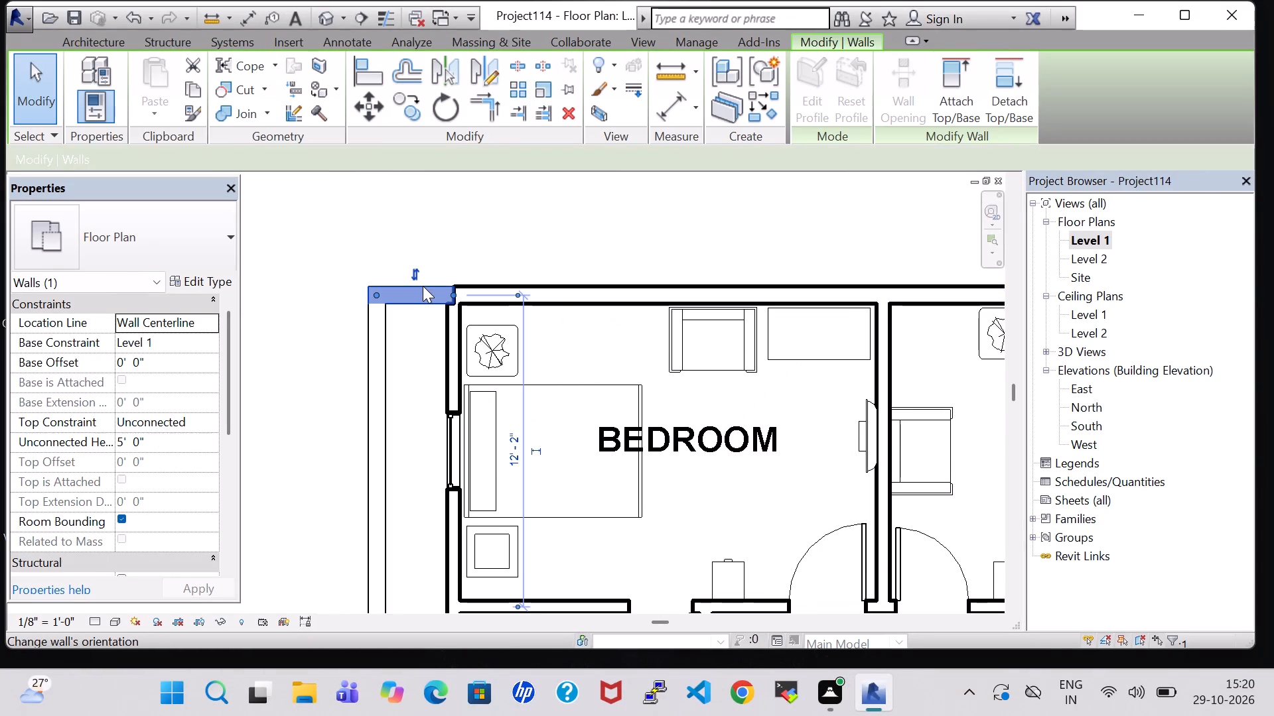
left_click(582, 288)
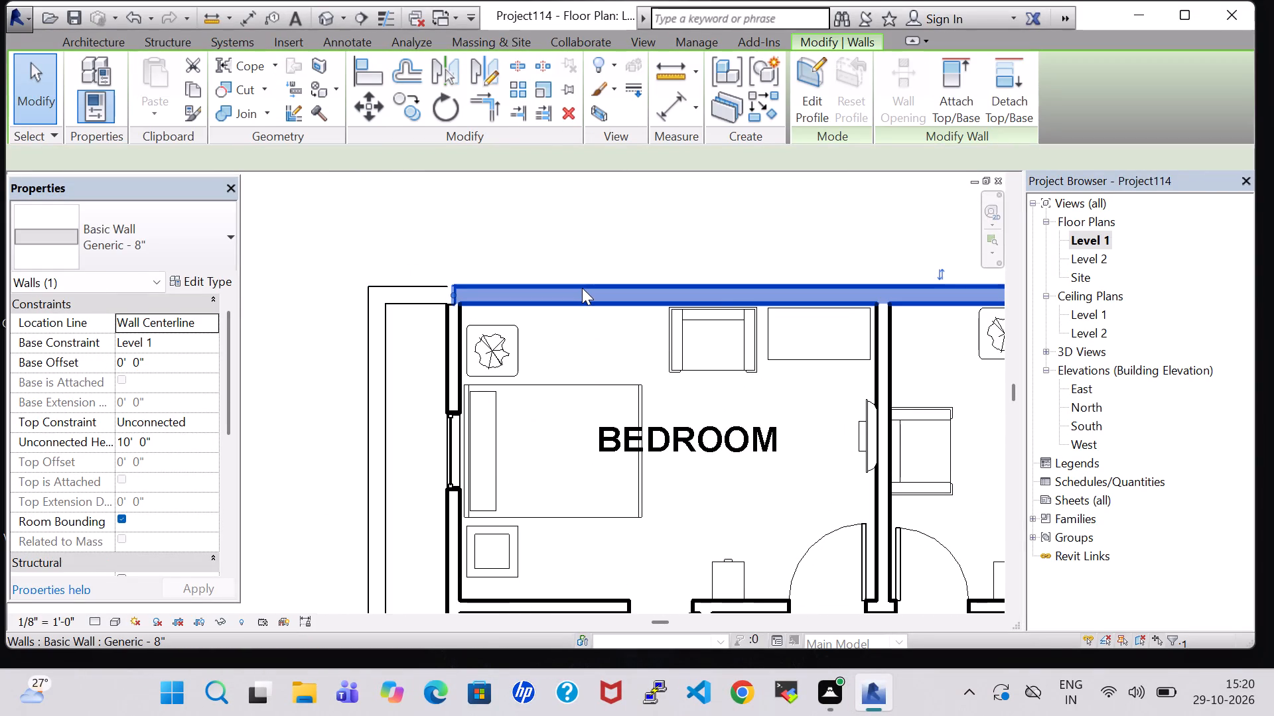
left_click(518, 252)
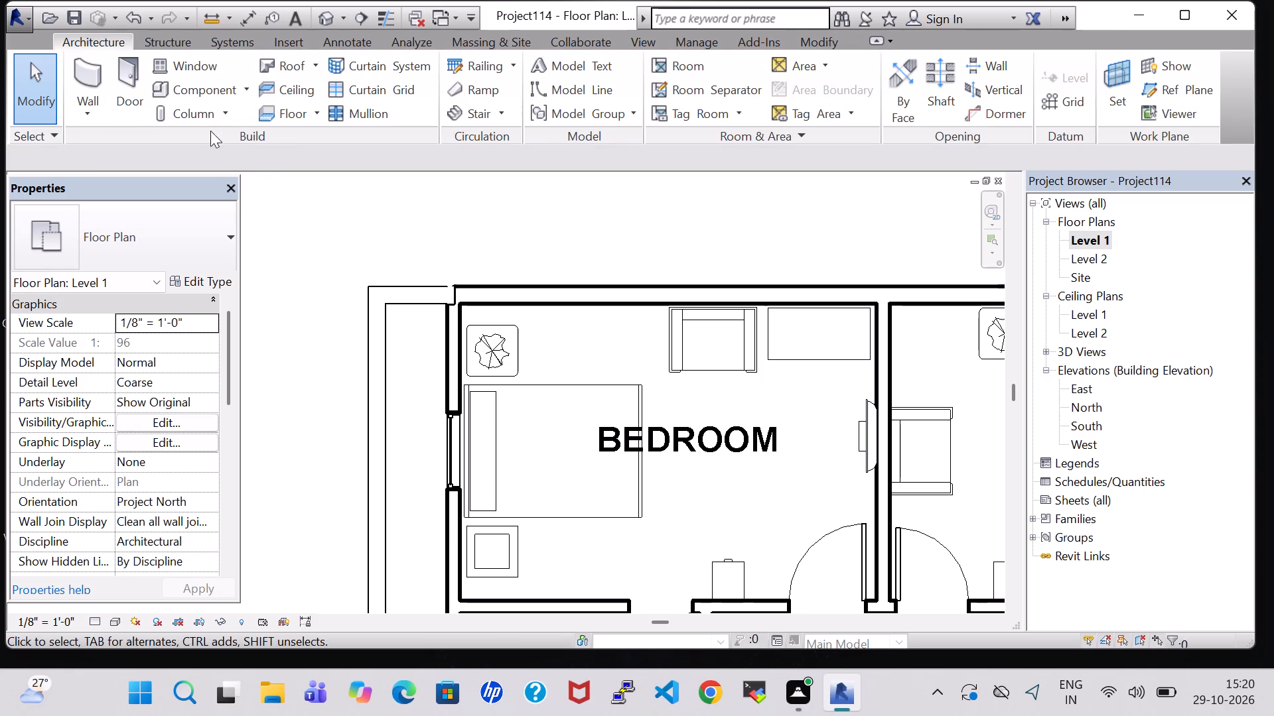
Start a new Generic - 12" floor and draw its upper boundary line from the bedroom's outer corner to the toilet's, about 38' 7".
left_click(287, 107)
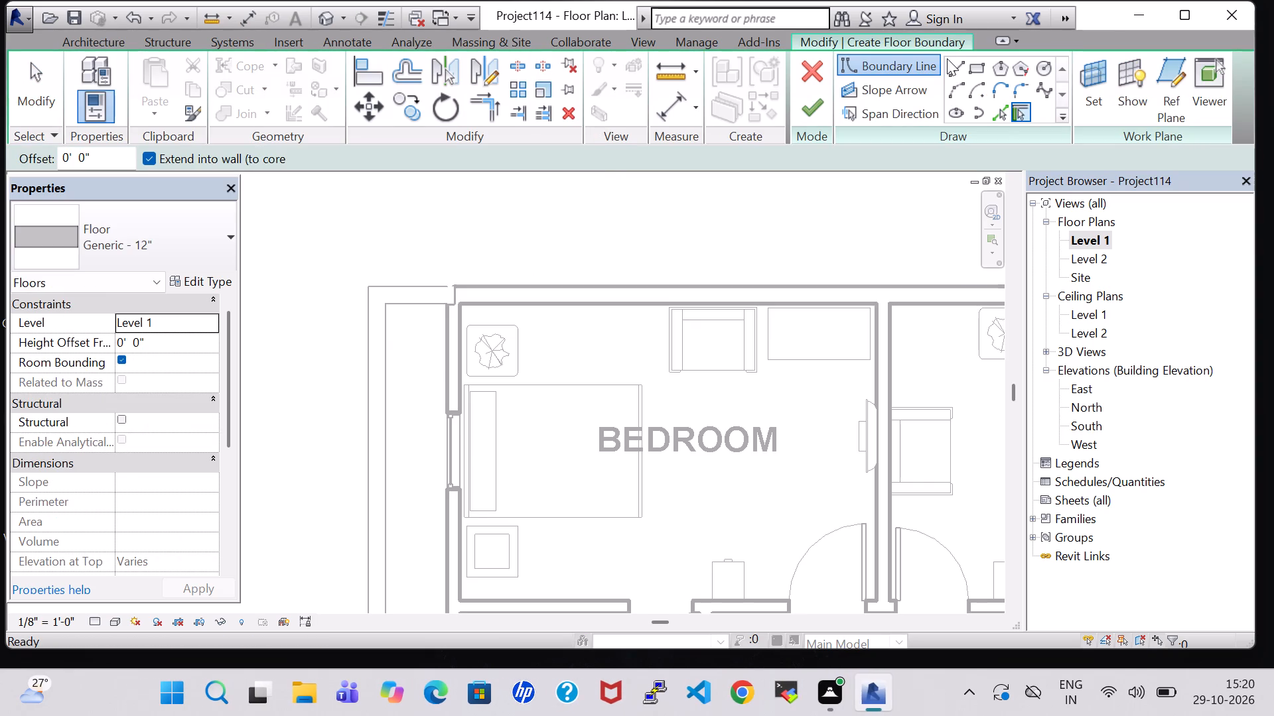
left_click(952, 65)
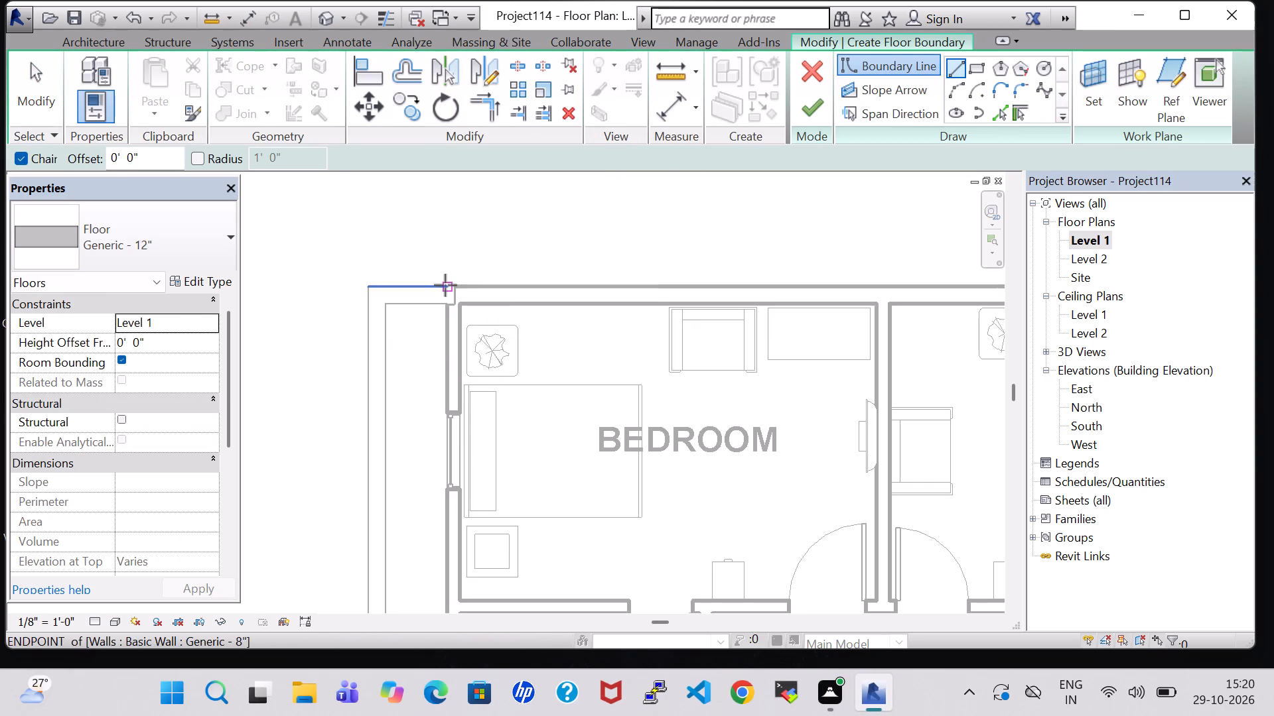
left_click(445, 285)
middle_click_drag(754, 276, 672, 280)
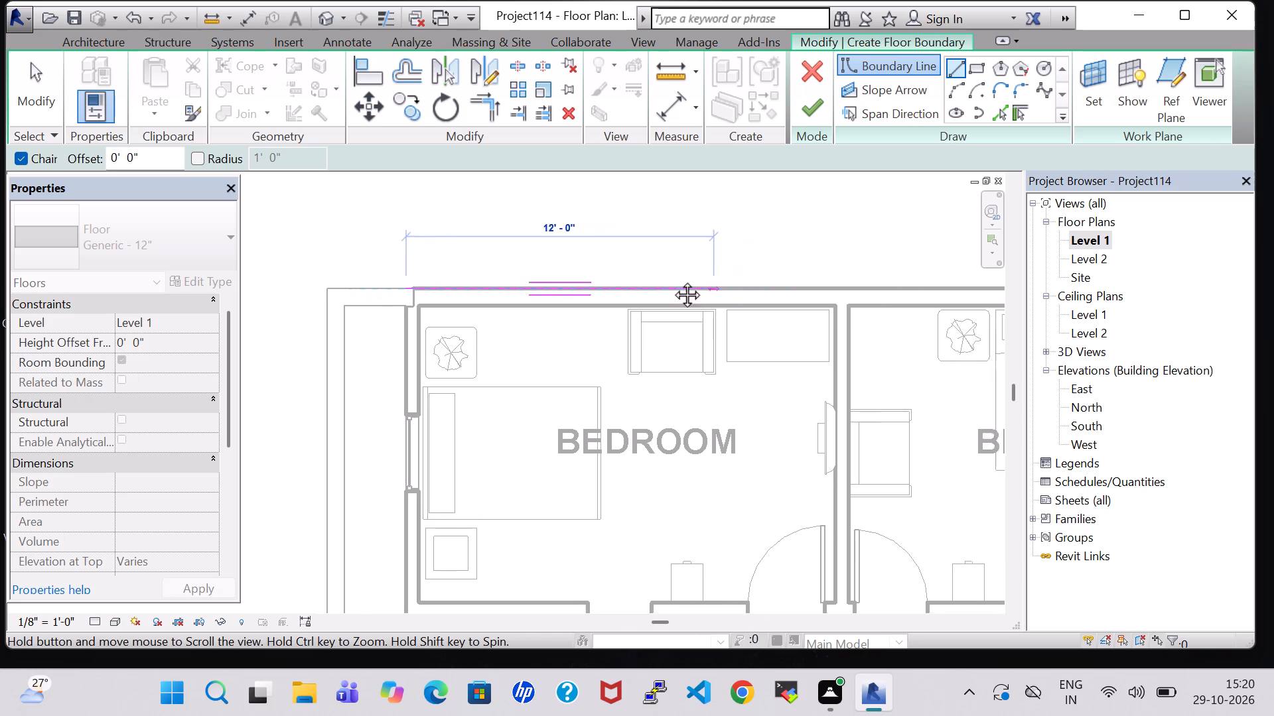
middle_click_drag(672, 280, 240, 284)
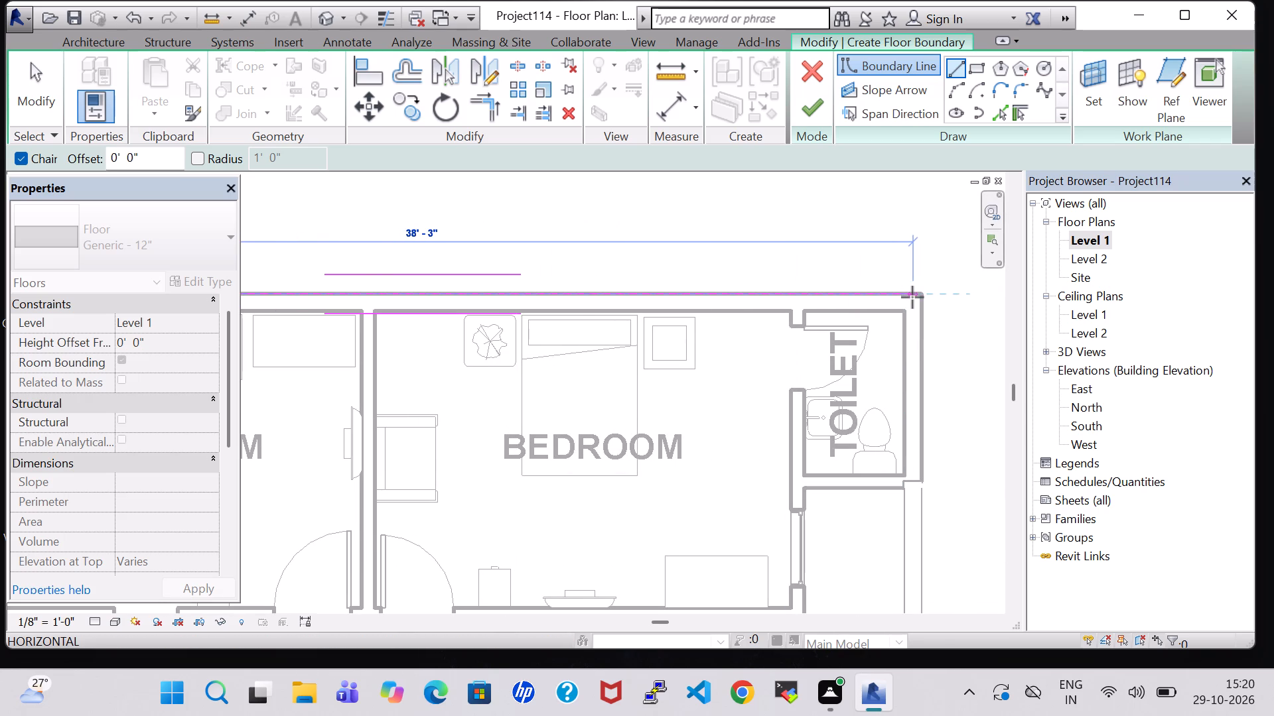
left_click(925, 296)
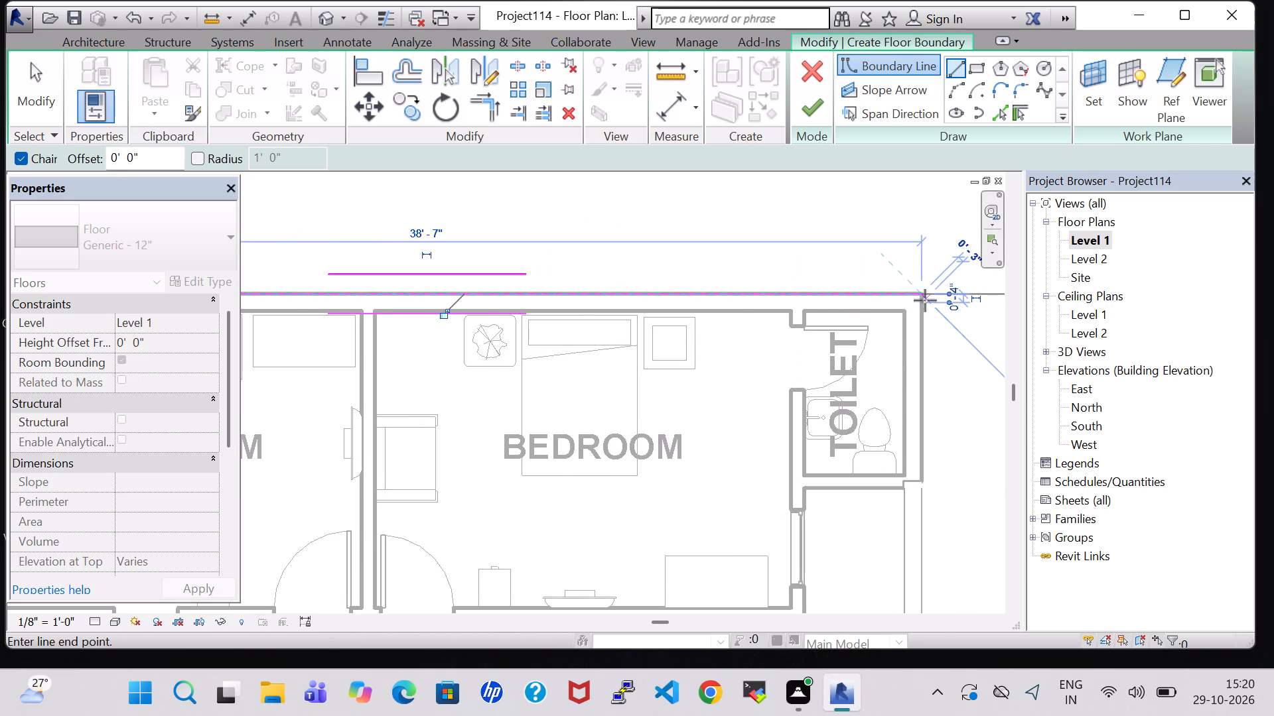
Continue the floor boundary about 7' 7" down the toilet's outer wall and back beneath the toilet to the bedroom's outer wall.
left_click(925, 490)
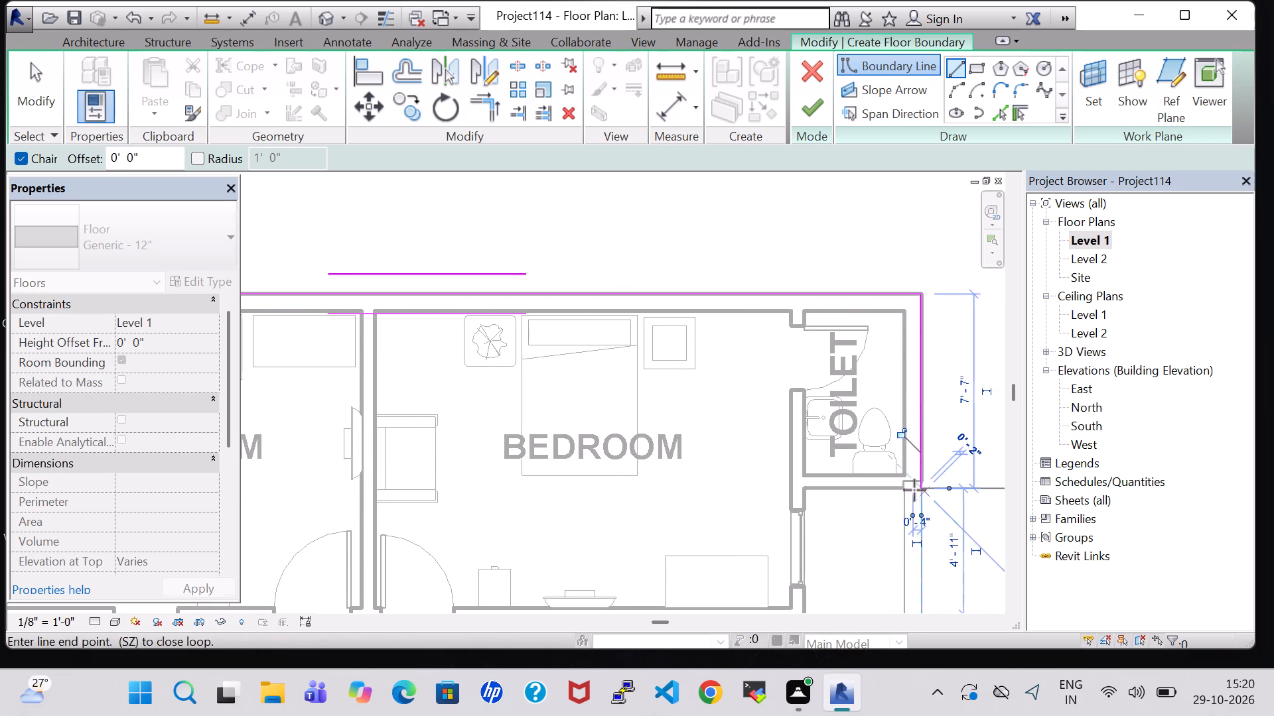
left_click(804, 495)
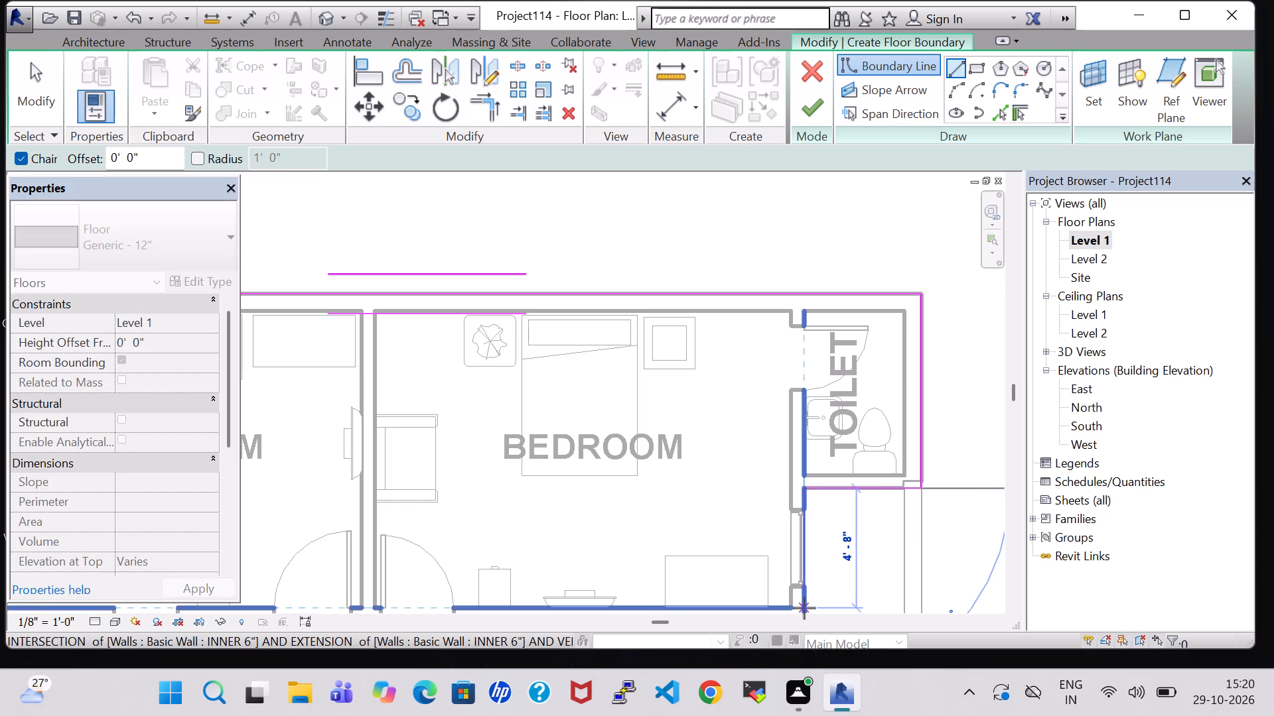
Extend the floor boundary down the outer wall past the dining, kitchen and living hall to the corner just above the staircase.
middle_click_drag(804, 608, 762, 218)
middle_click_drag(758, 543, 758, 310)
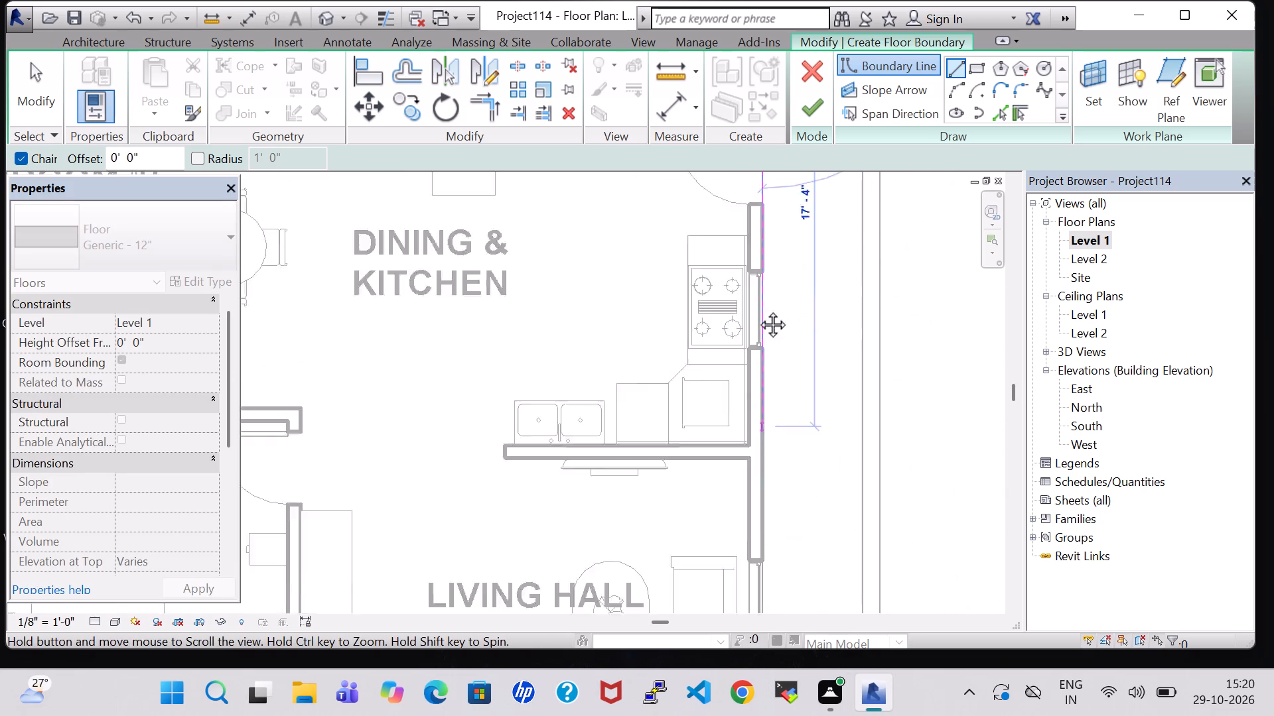
middle_click_drag(758, 310, 758, 200)
middle_click_drag(757, 512, 749, 101)
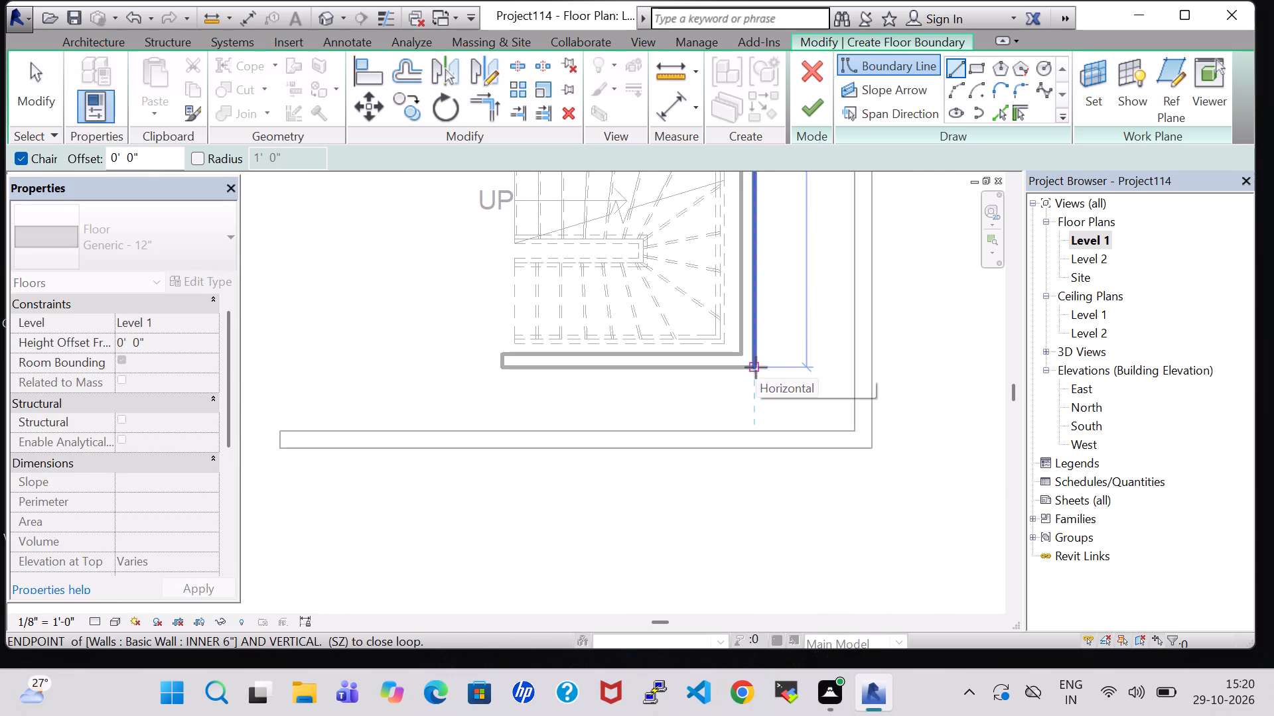
middle_click_drag(751, 241, 758, 367)
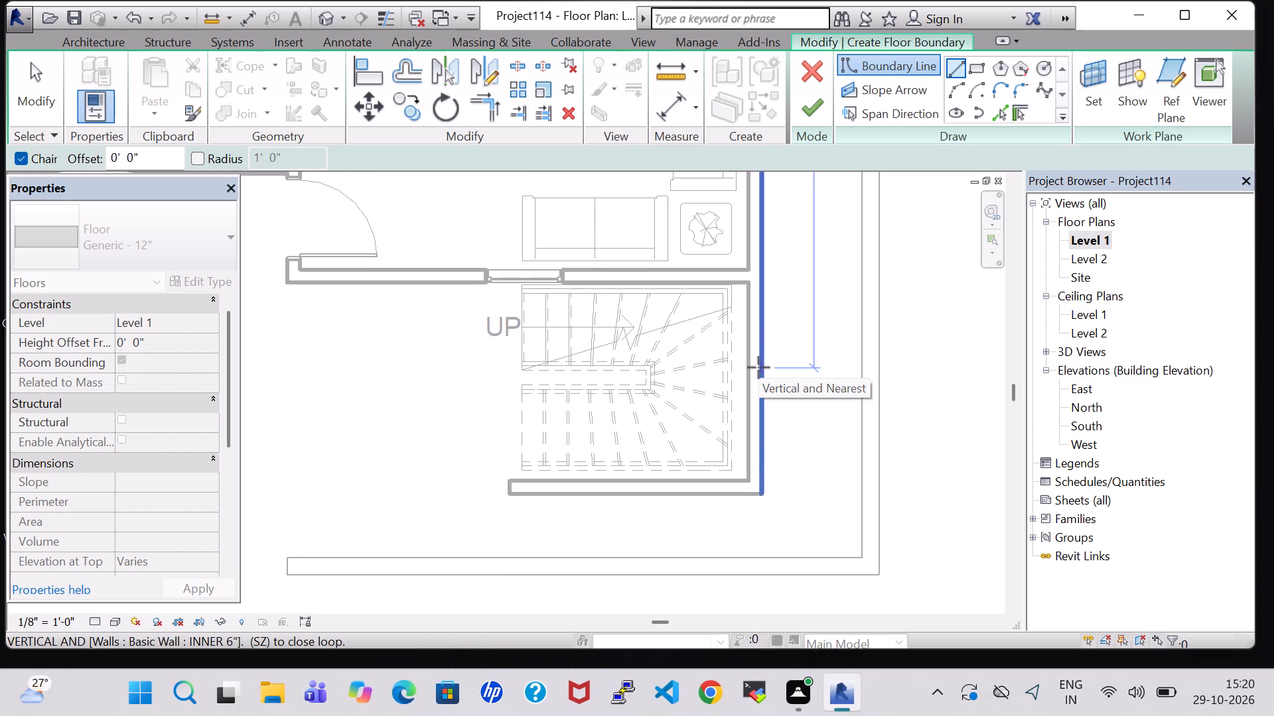
scroll(758, 411, "up", 1)
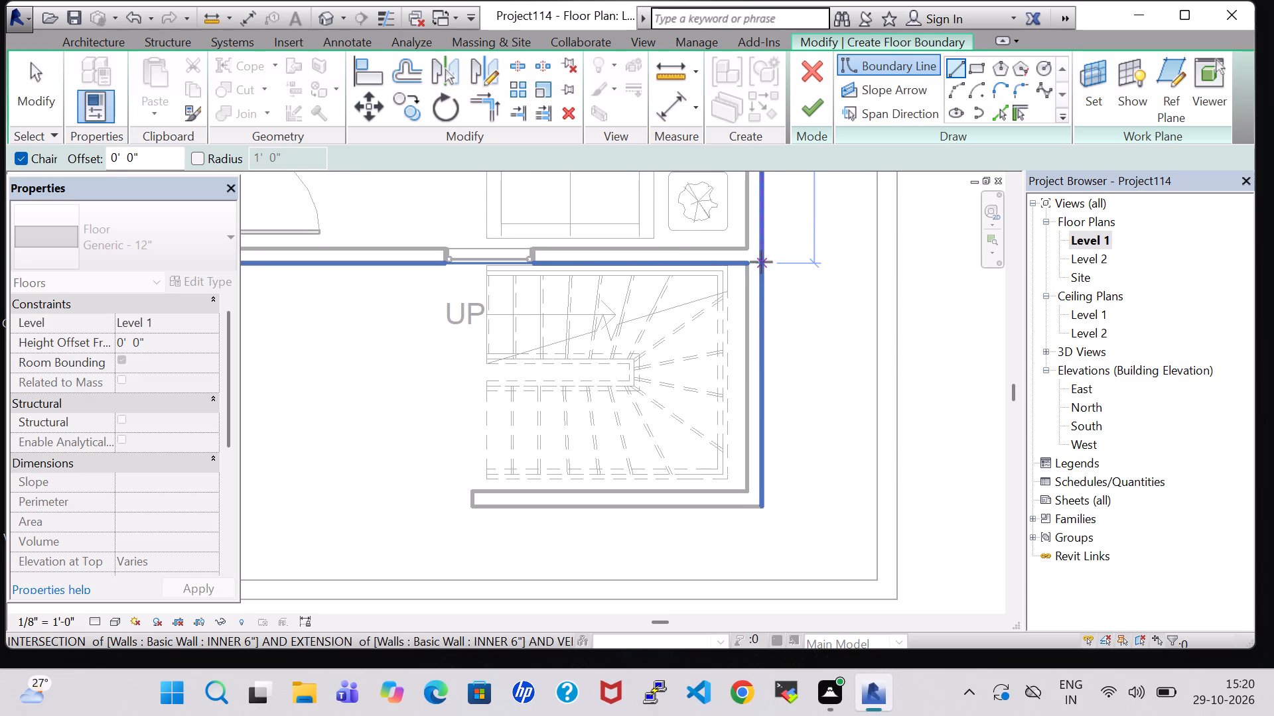
left_click(761, 262)
Continue the boundary about 18' 6" along the living hall's lower wall and about 4' 0" up past the entrance door.
middle_click_drag(388, 270, 727, 268)
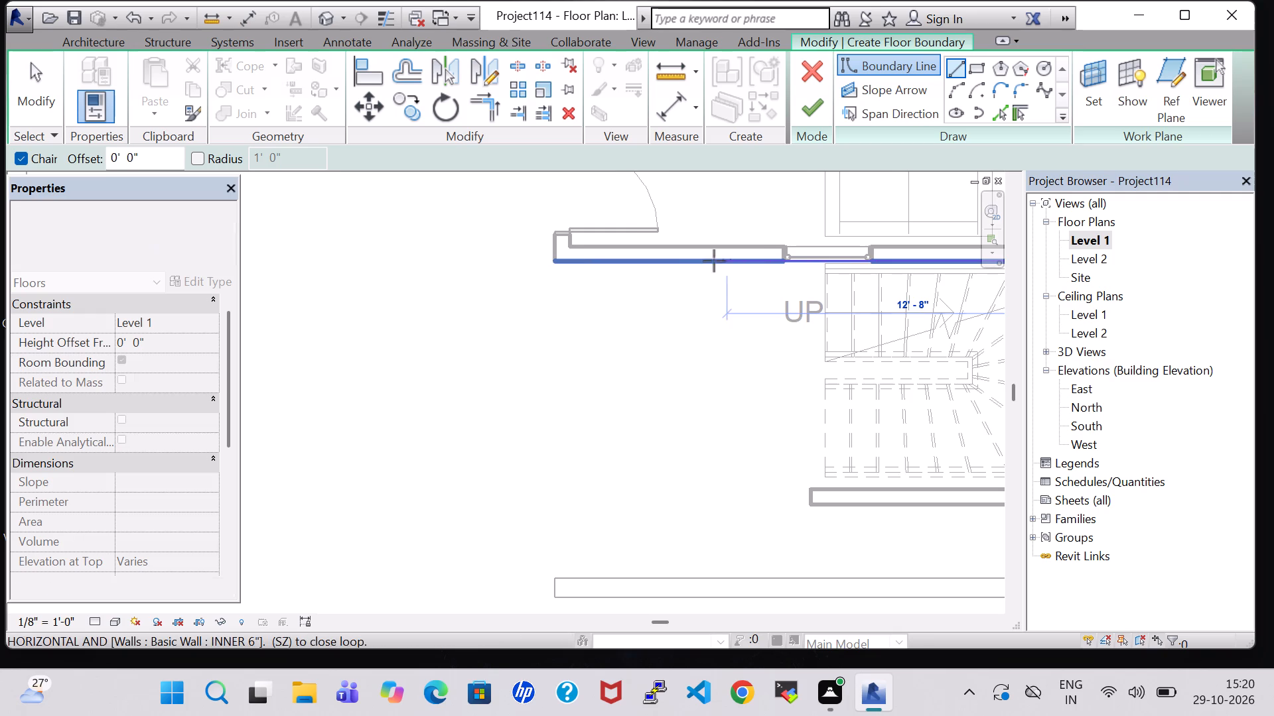
scroll(551, 261, "down", 6)
middle_click_drag(551, 261, 556, 284)
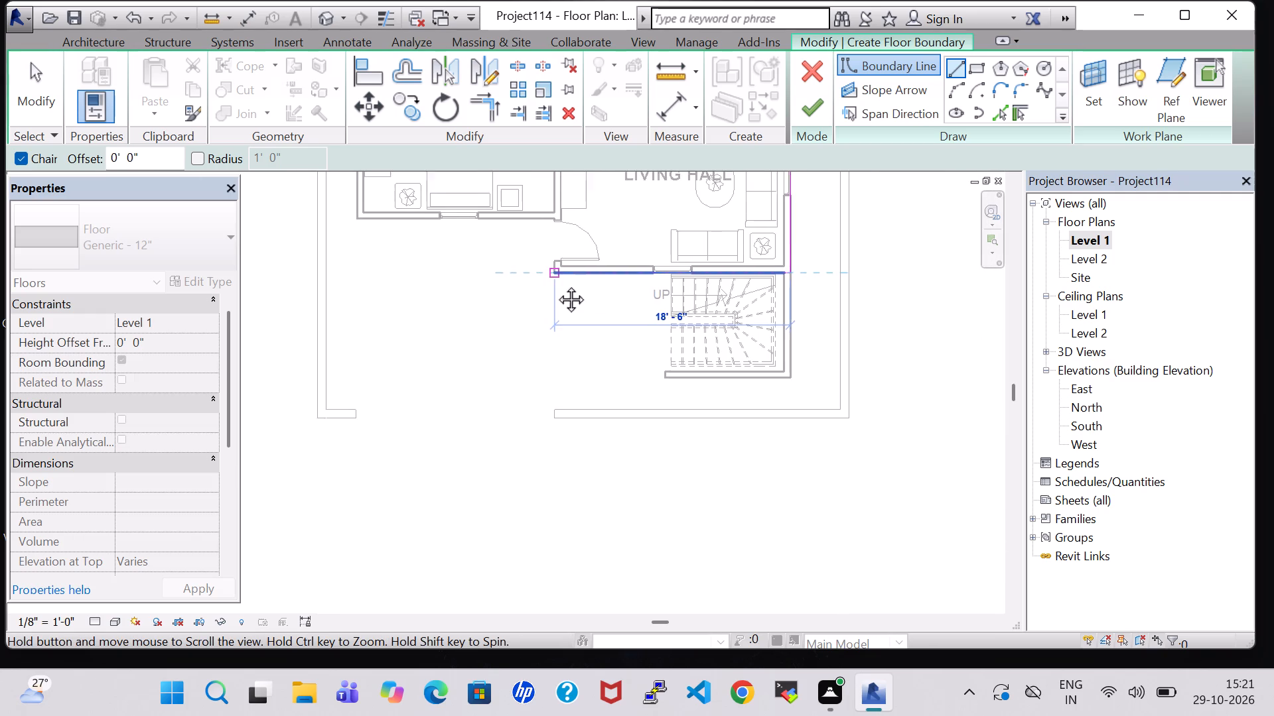
middle_click_drag(556, 284, 560, 355)
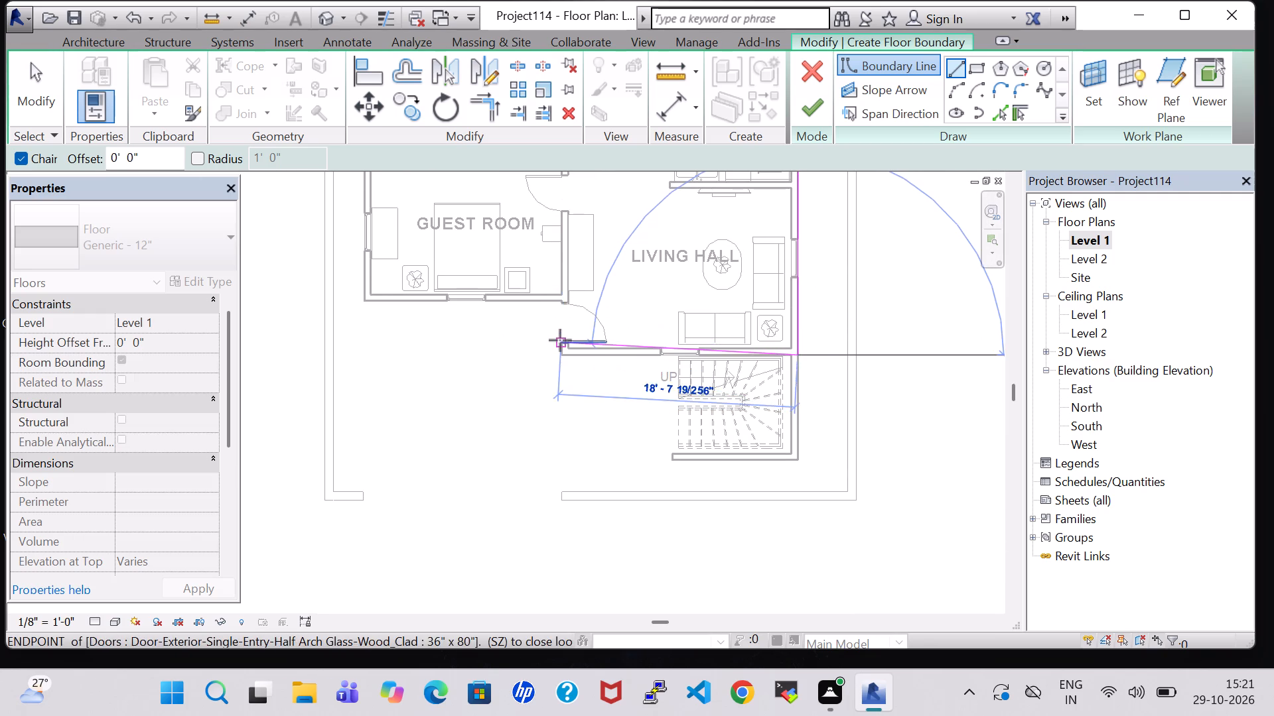
left_click(560, 353)
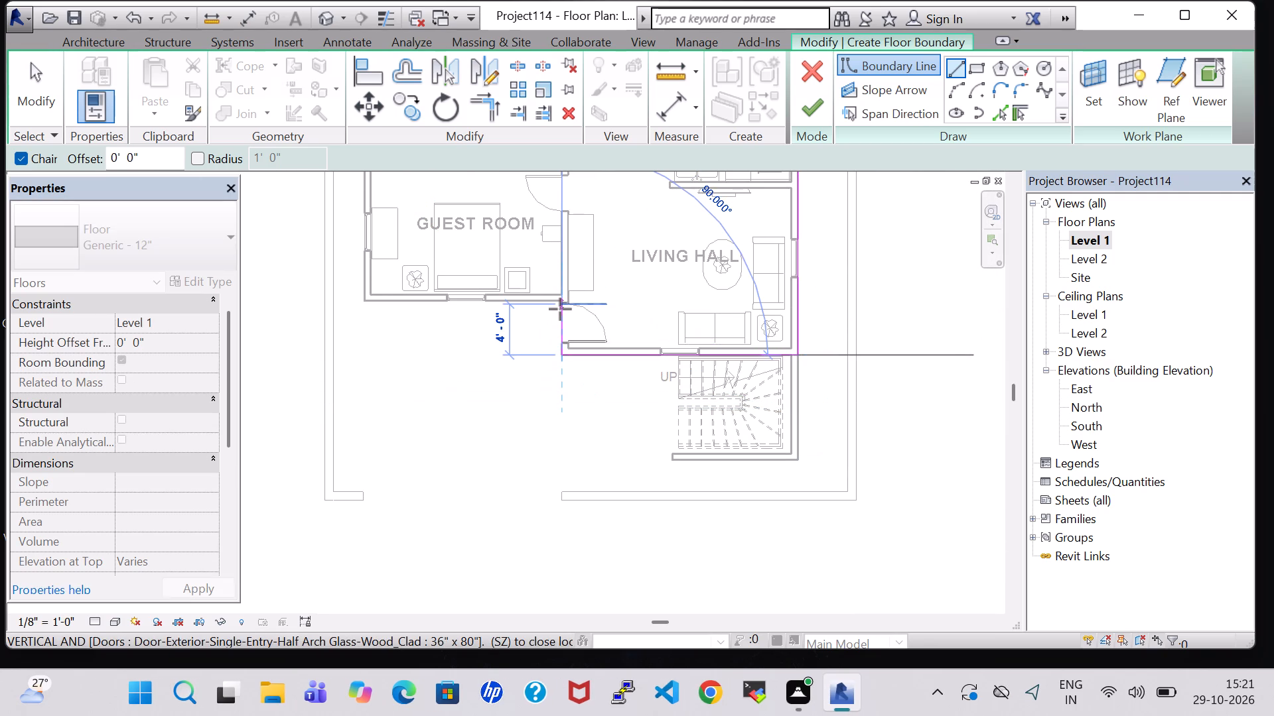
scroll(560, 309, "up", 6)
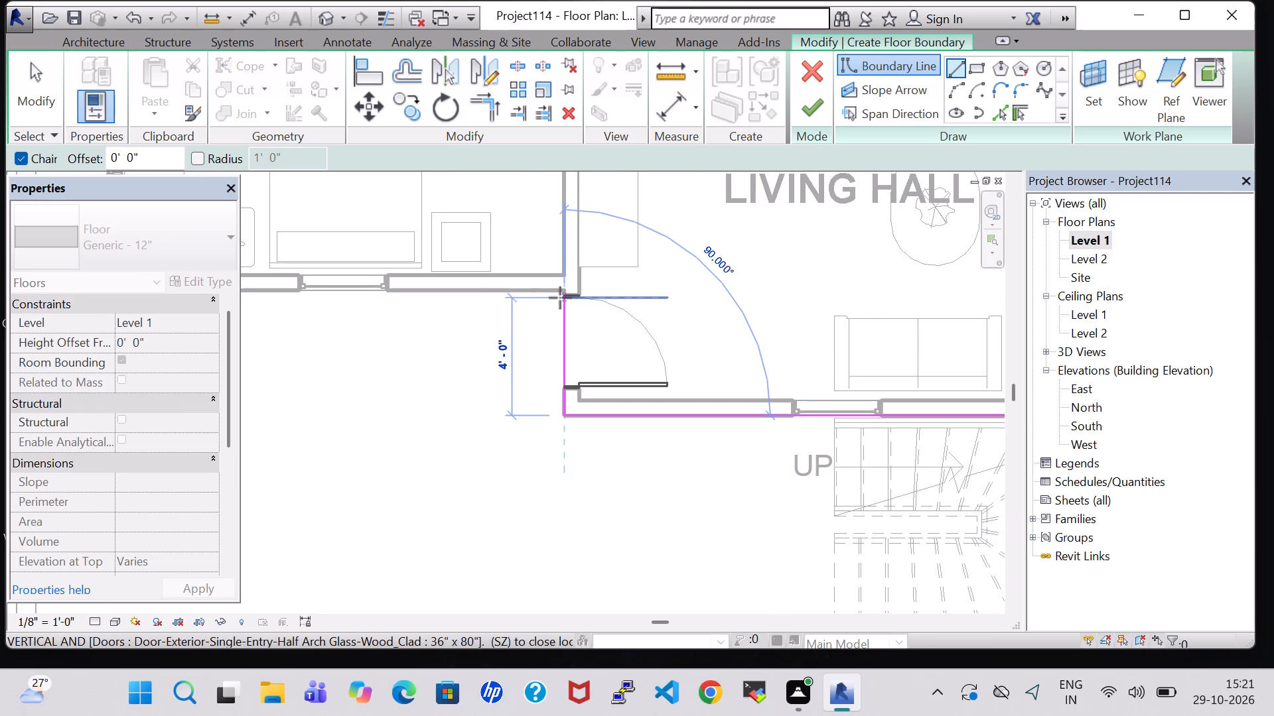
left_click(560, 293)
Continue the floor boundary about 15' 6" along the guest room's lower wall to its outer corner.
middle_click_drag(385, 298, 604, 298)
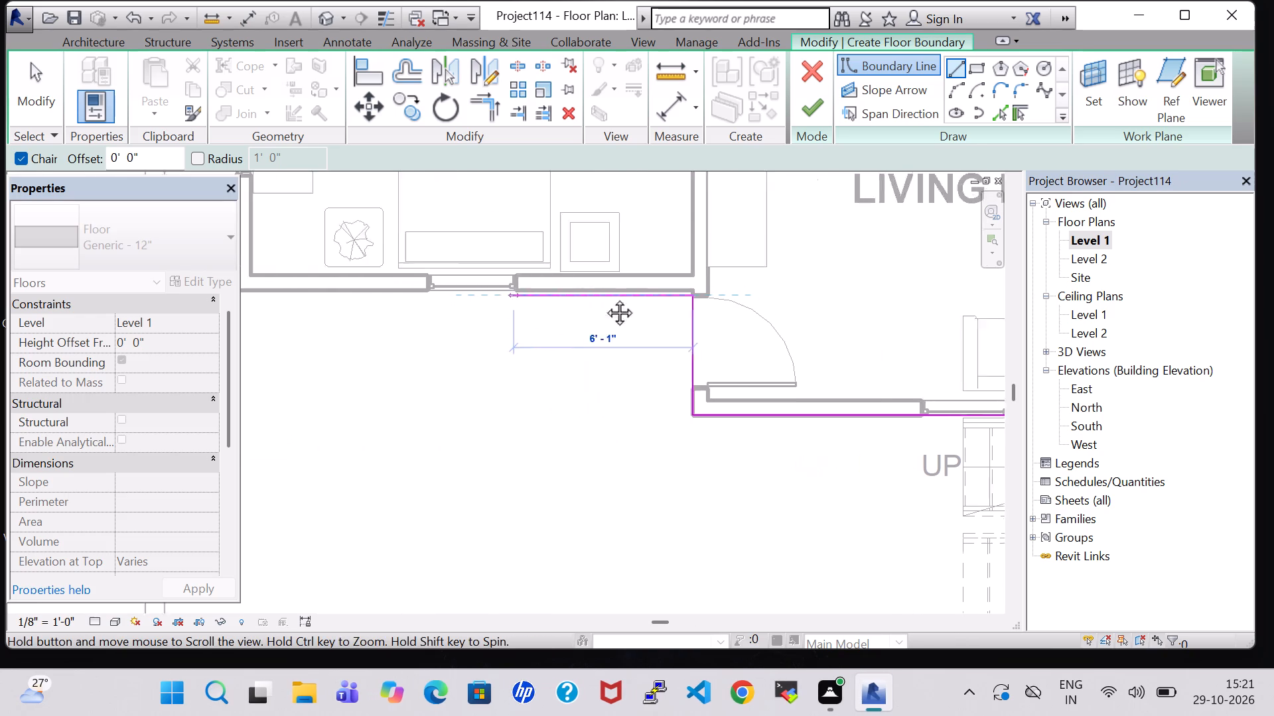
middle_click_drag(604, 298, 774, 298)
scroll(774, 298, "up", 1)
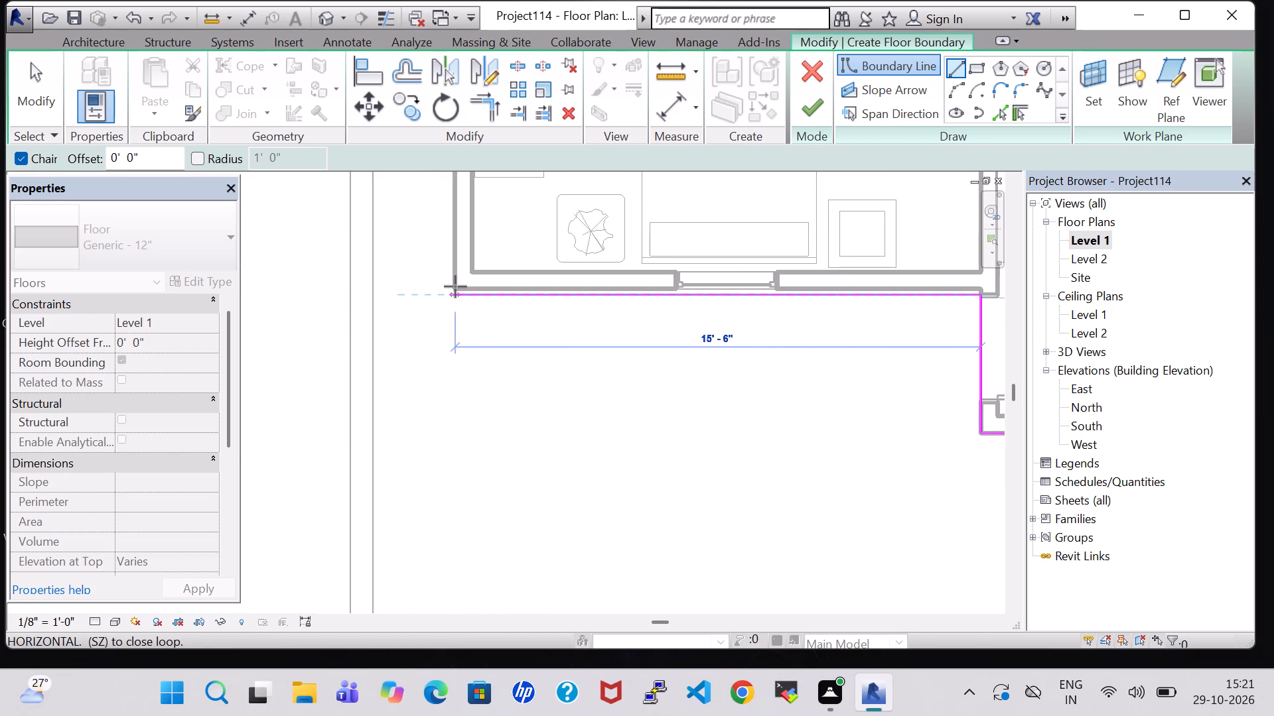
left_click(455, 286)
Close the floor boundary up the outer wall past the guest room and bathrooms to the bedroom's corner, and finish the floor.
middle_click_drag(460, 215, 506, 593)
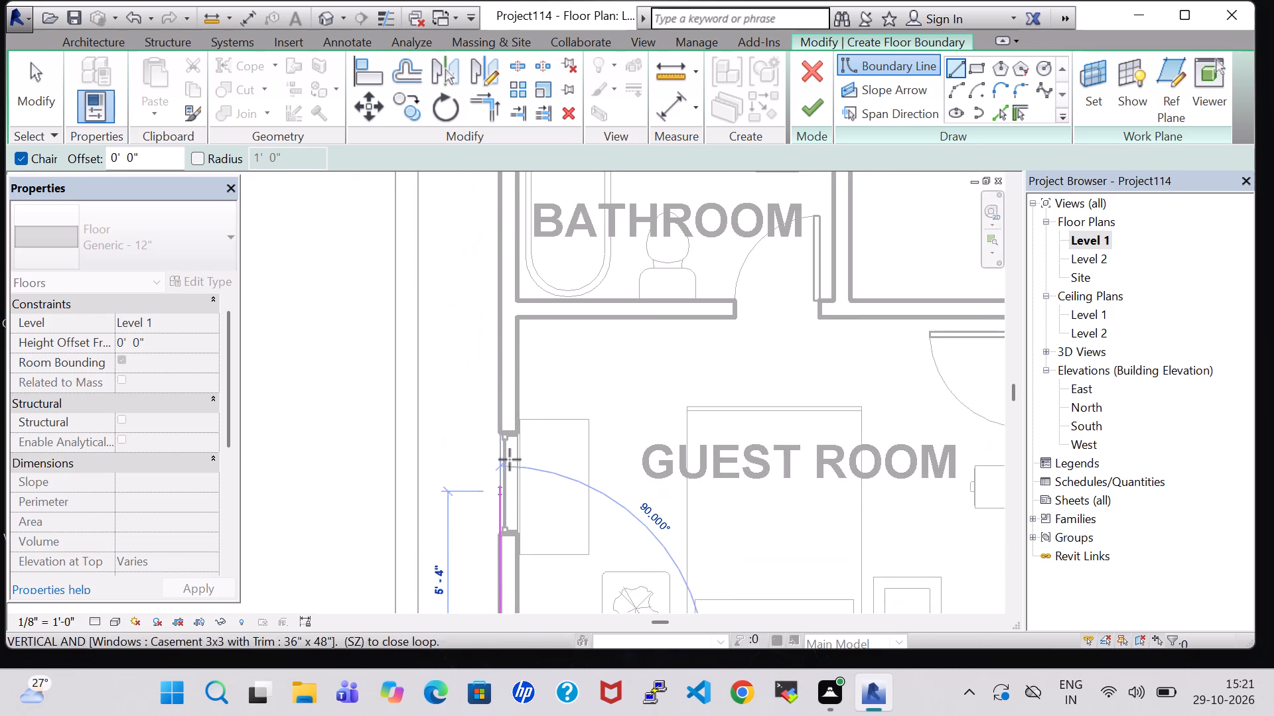
middle_click_drag(489, 282, 497, 404)
middle_click_drag(497, 432, 487, 578)
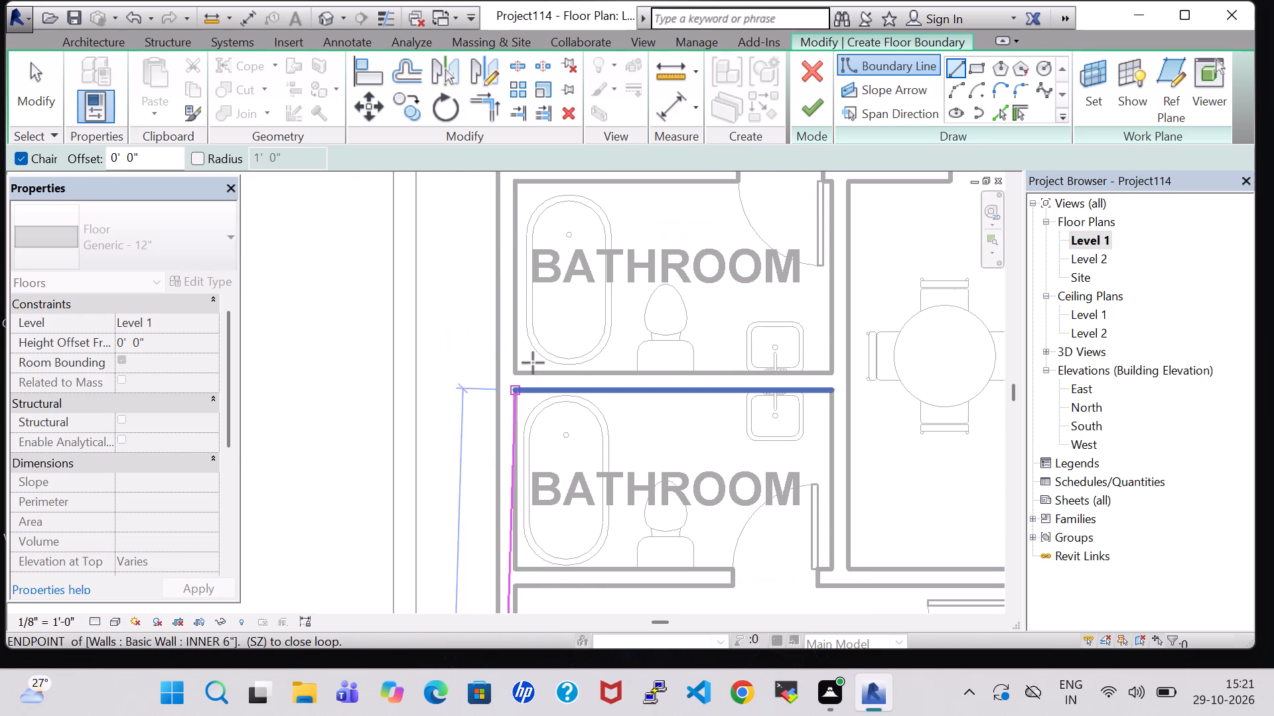
middle_click_drag(495, 270, 504, 601)
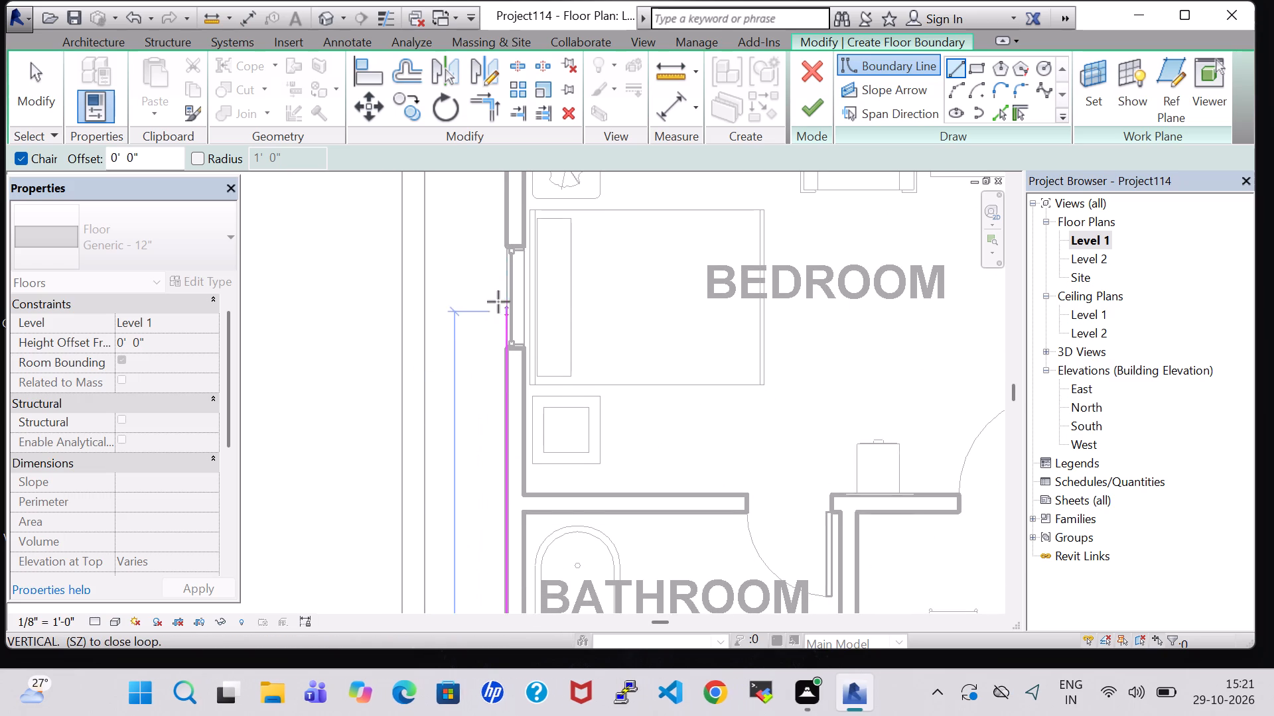
middle_click_drag(499, 300, 514, 602)
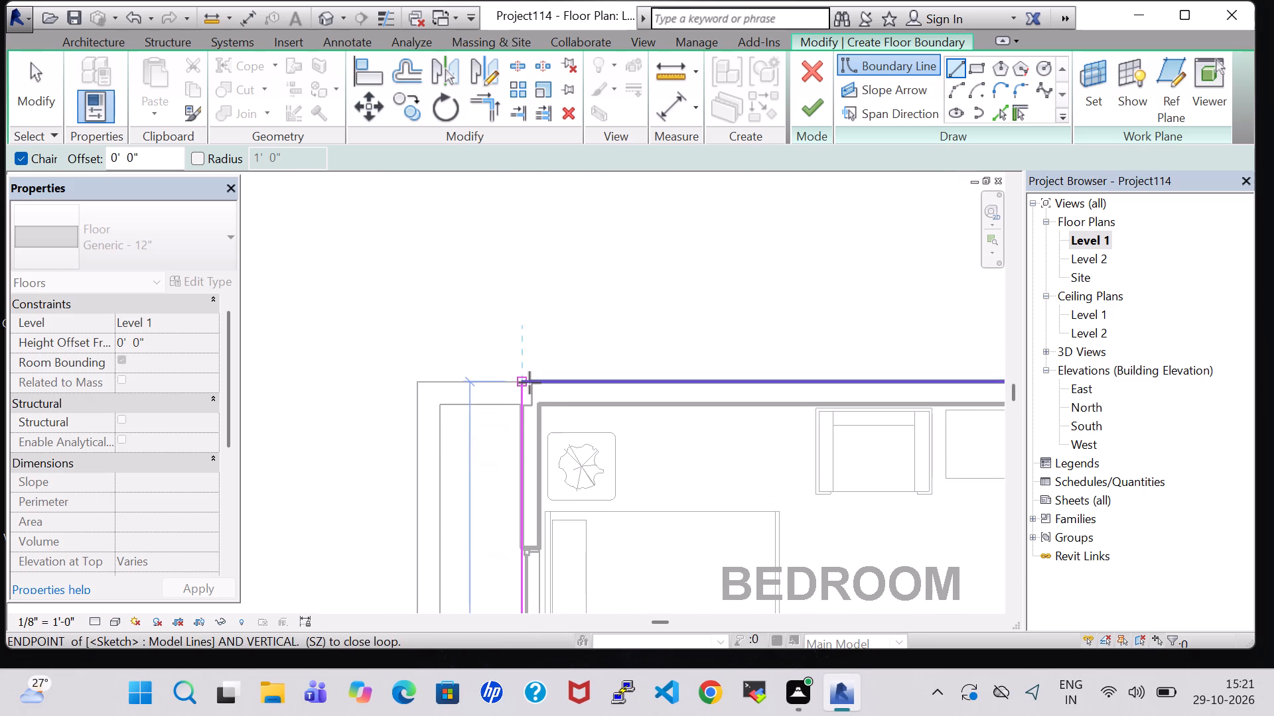
left_click(530, 383)
left_click(805, 109)
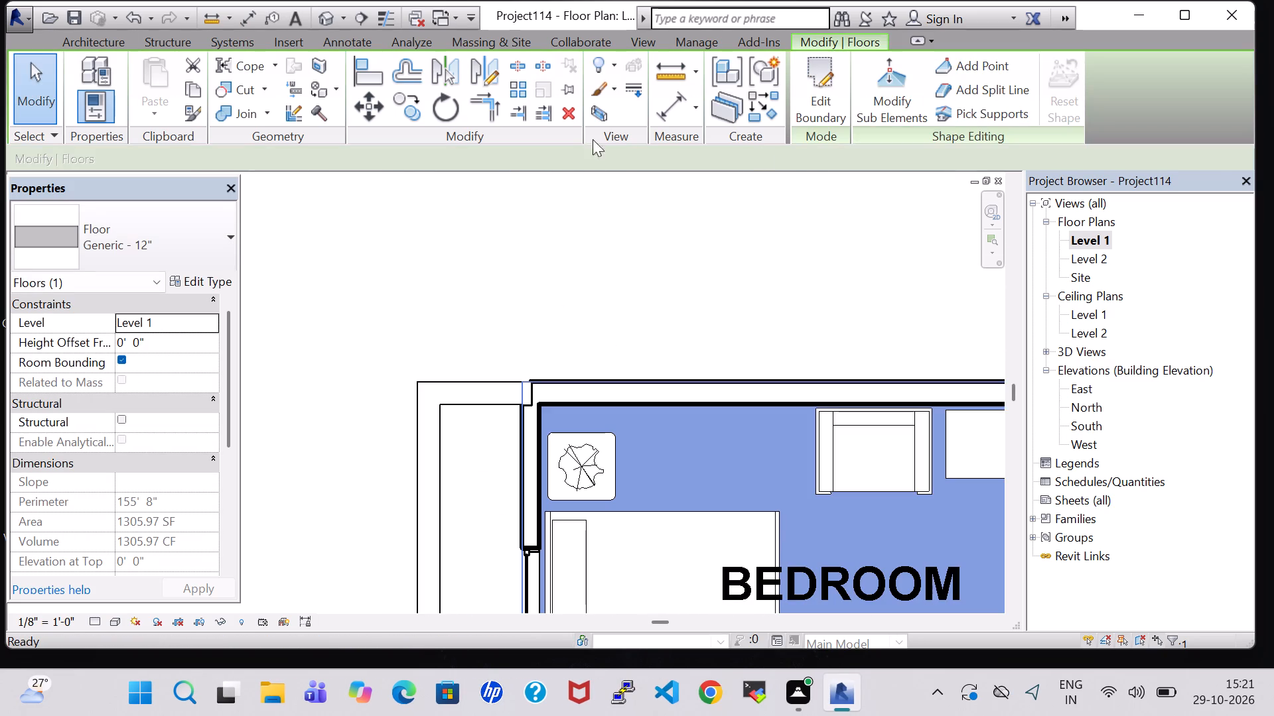
Examine the new floor in the 3D view from above and from the front of the house.
left_click(320, 15)
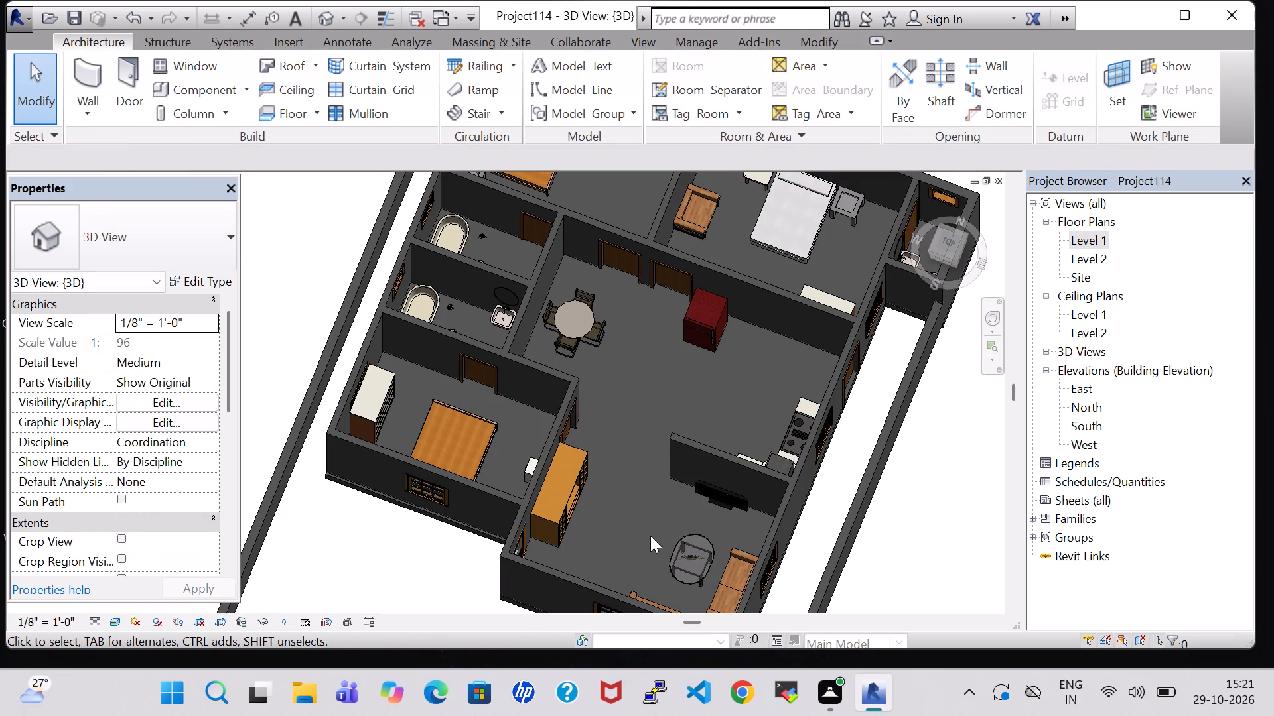
middle_click_drag(645, 536, 680, 328, "shift")
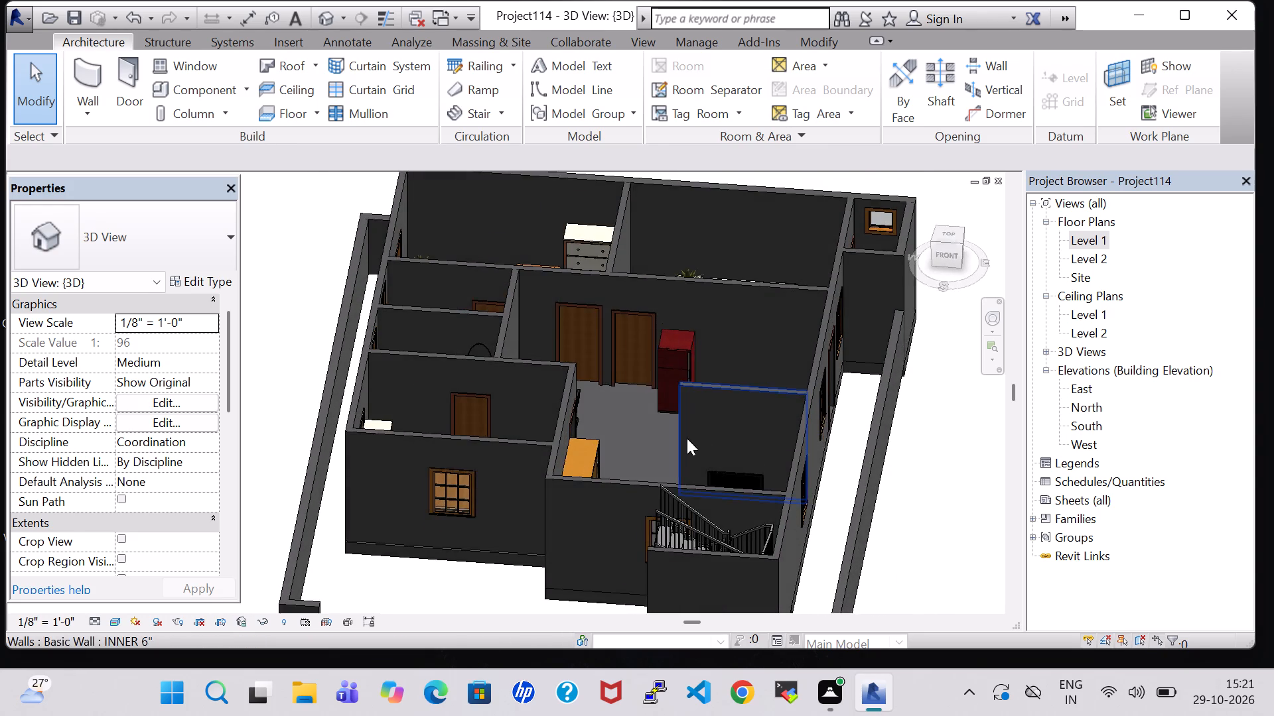
scroll(687, 438, "up", 1)
middle_click_drag(687, 438, 679, 373)
middle_click_drag(660, 430, 666, 423)
middle_click_drag(666, 421, 670, 394)
middle_click_drag(675, 359, 742, 268)
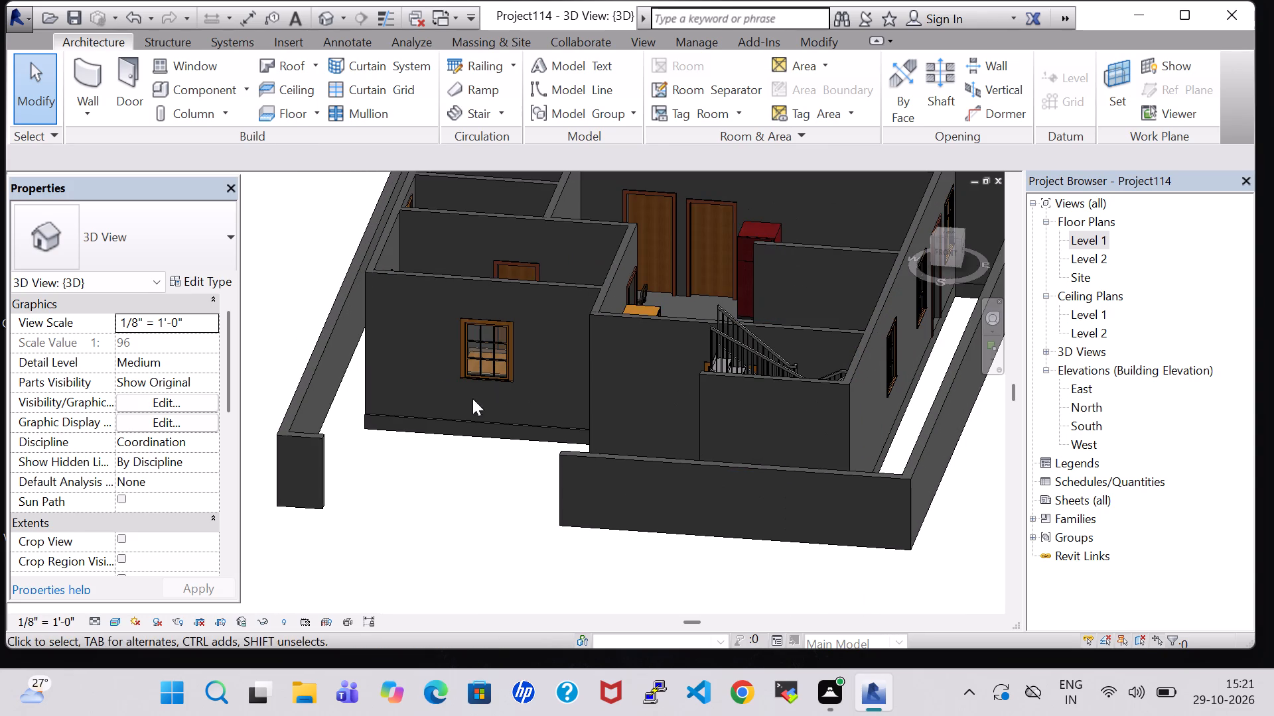
middle_click_drag(449, 442, 486, 542, "shift")
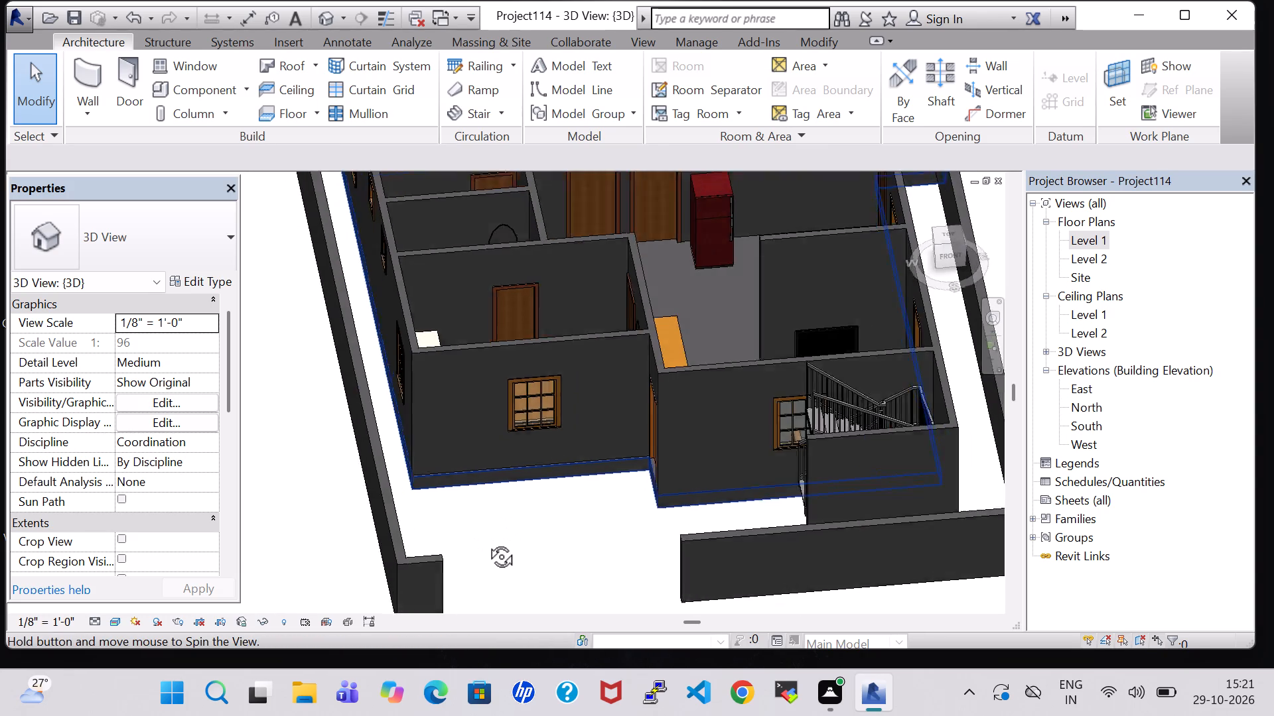
middle_click_drag(486, 542, 486, 544, "shift")
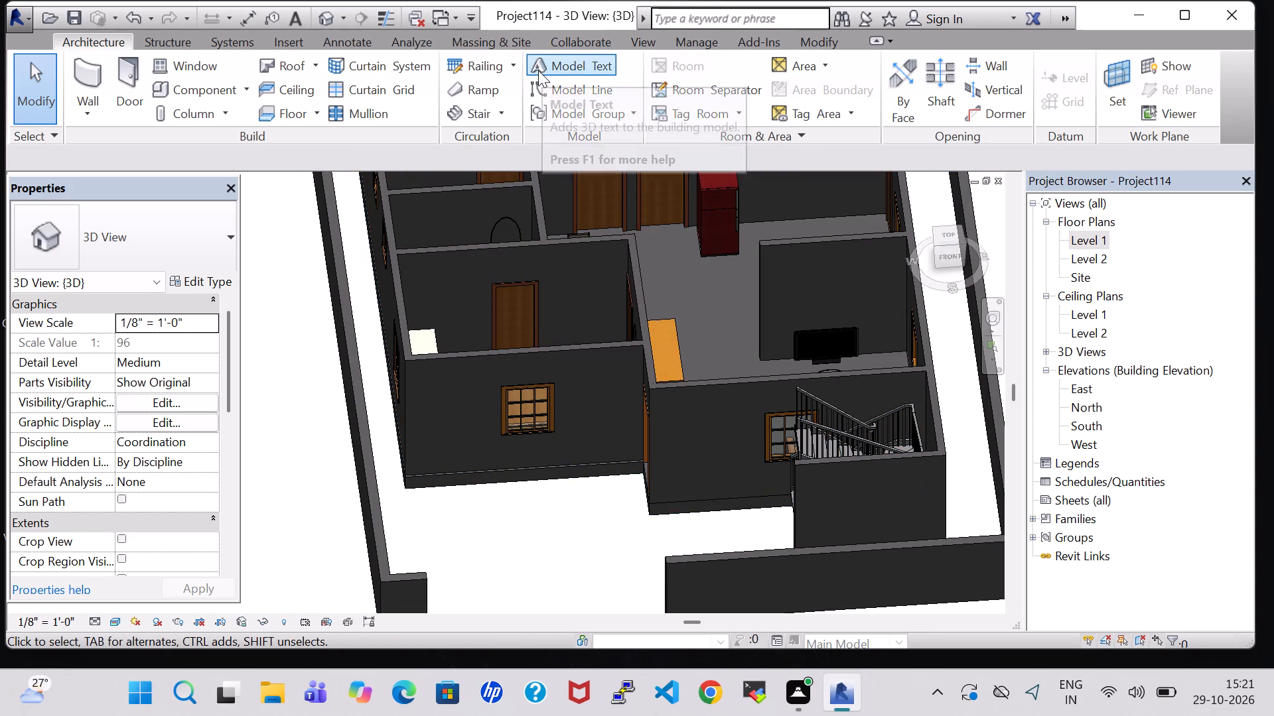
Start a toposurface on Level 1 at elevation 0' 0" with points at the compound wall's upper outer corner and the bedroom's outer corner.
left_click(518, 42)
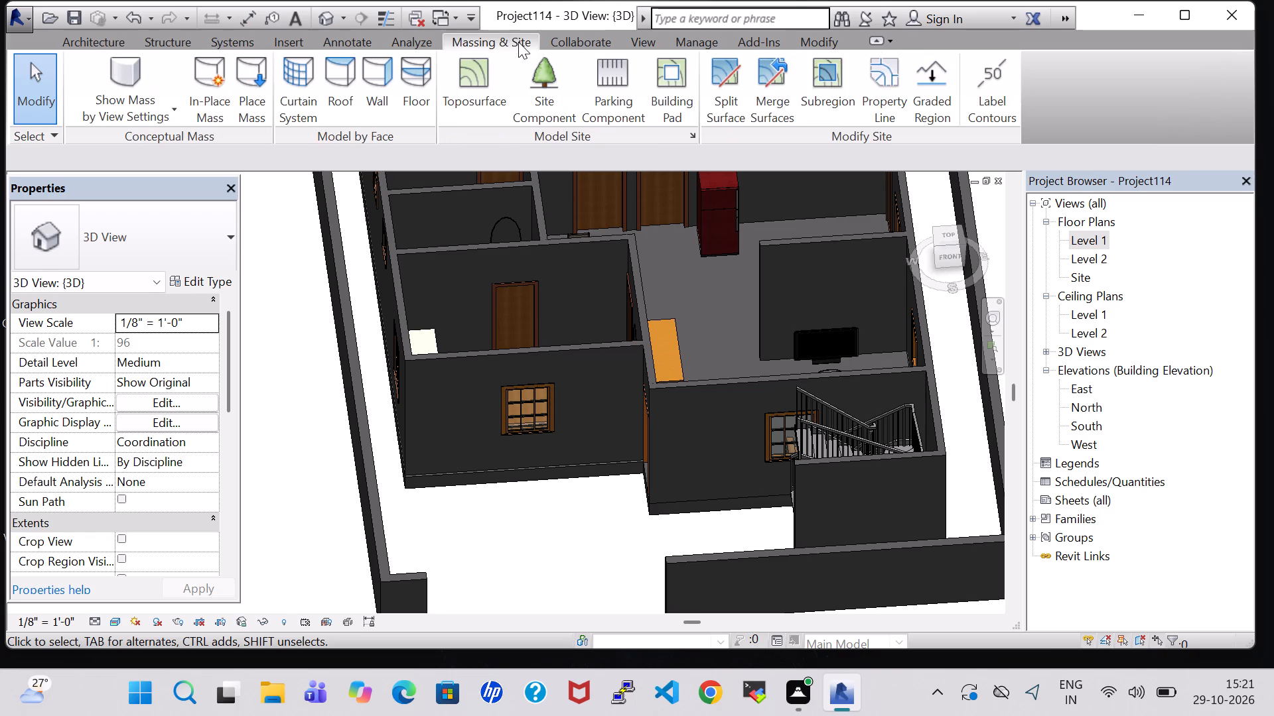
double_click(1101, 237)
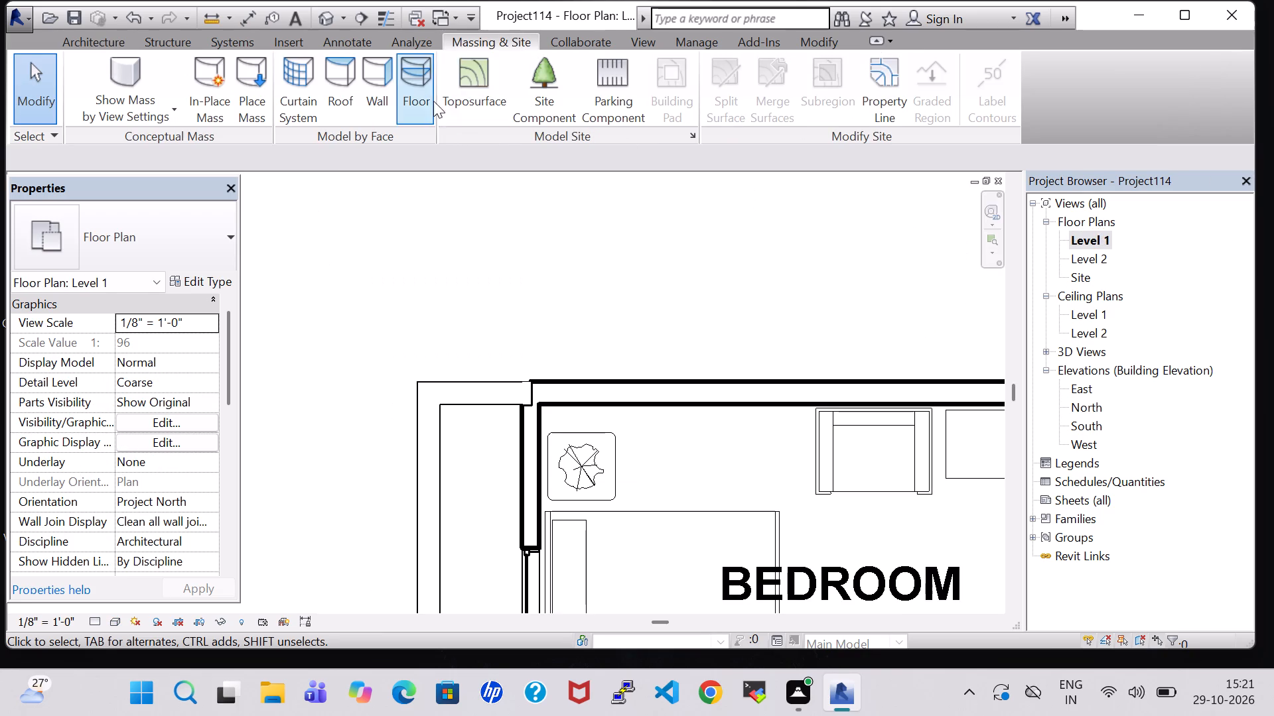
left_click(466, 87)
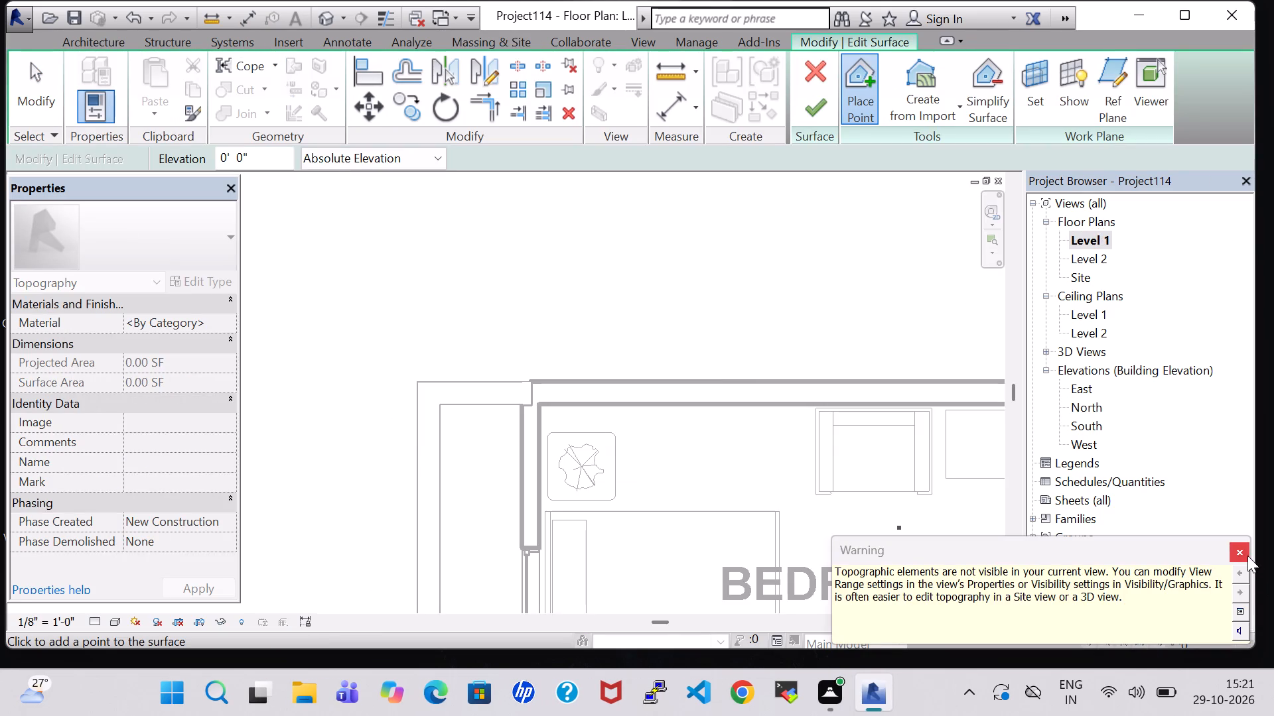
left_click(1245, 554)
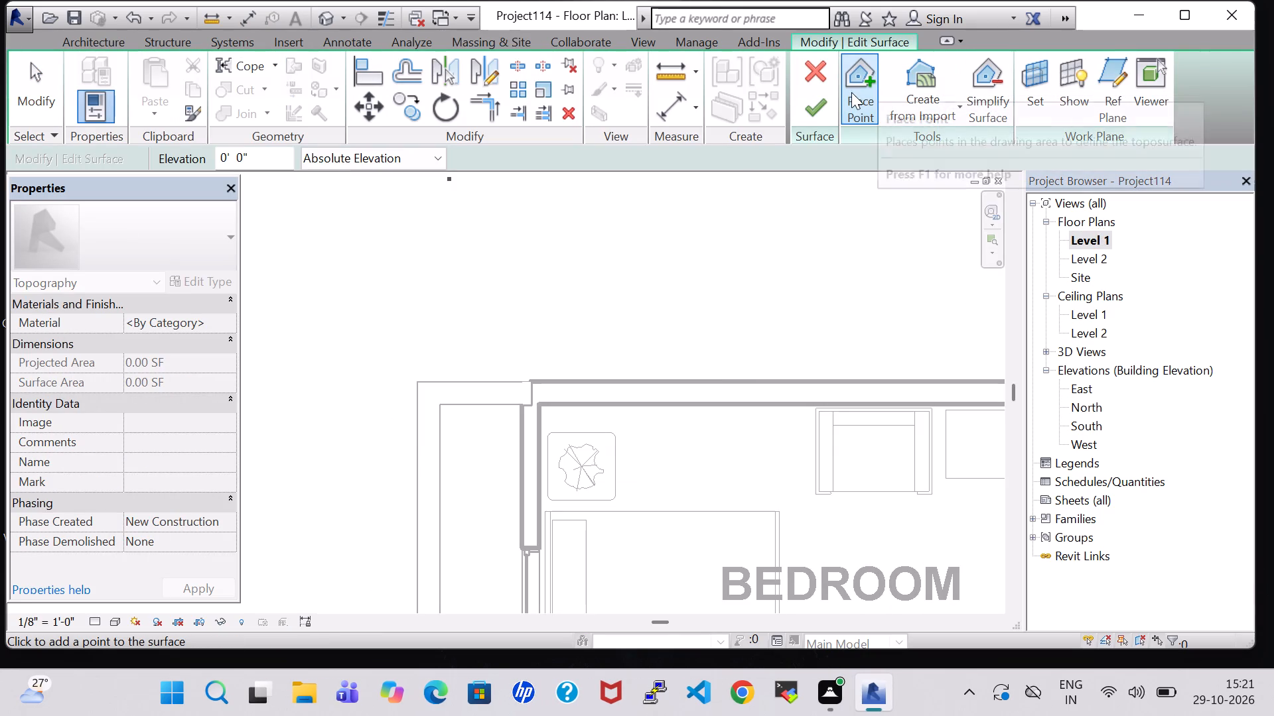
left_click(851, 92)
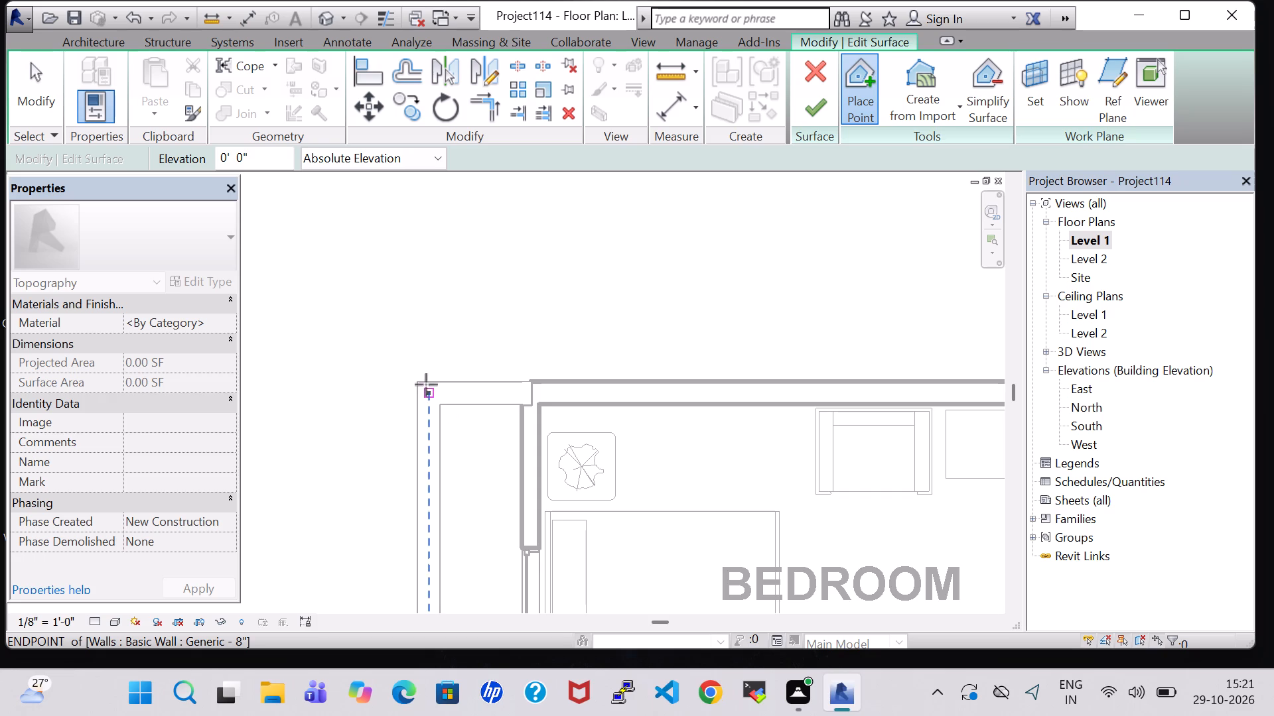
left_click(419, 382)
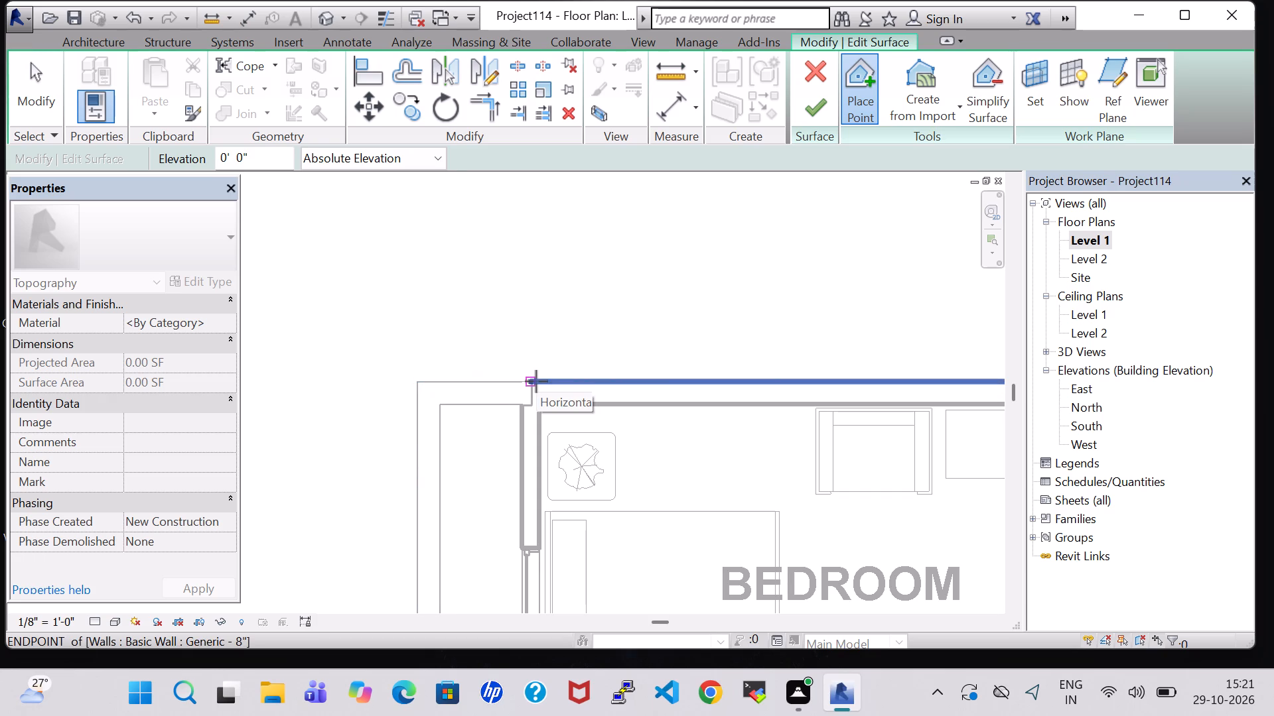
left_click(536, 381)
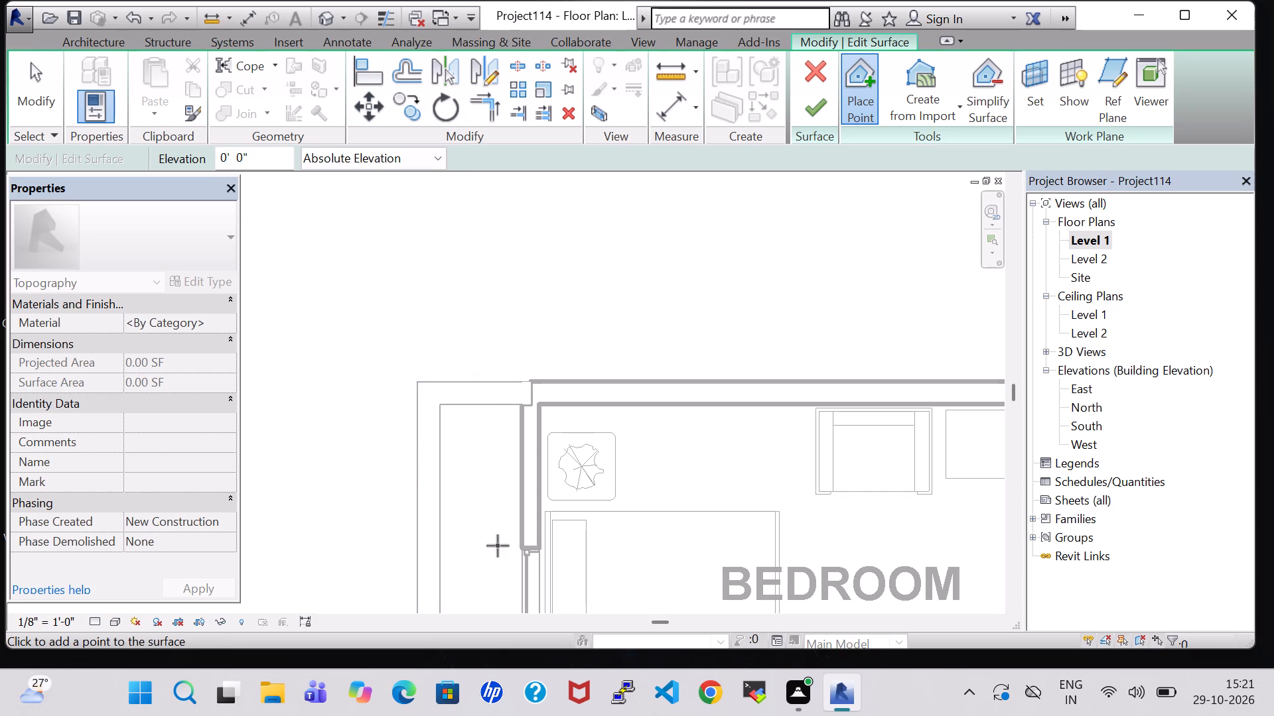
Add toposurface points at the compound wall's lower return end and lower outer corner, finish the surface and check it in 3D.
middle_click_drag(498, 546, 499, 257)
middle_click_drag(488, 547, 488, 252)
middle_click_drag(463, 567, 461, 235)
middle_click_drag(460, 527, 469, 222)
middle_click_drag(512, 437, 515, 260)
middle_click_drag(506, 527, 504, 333)
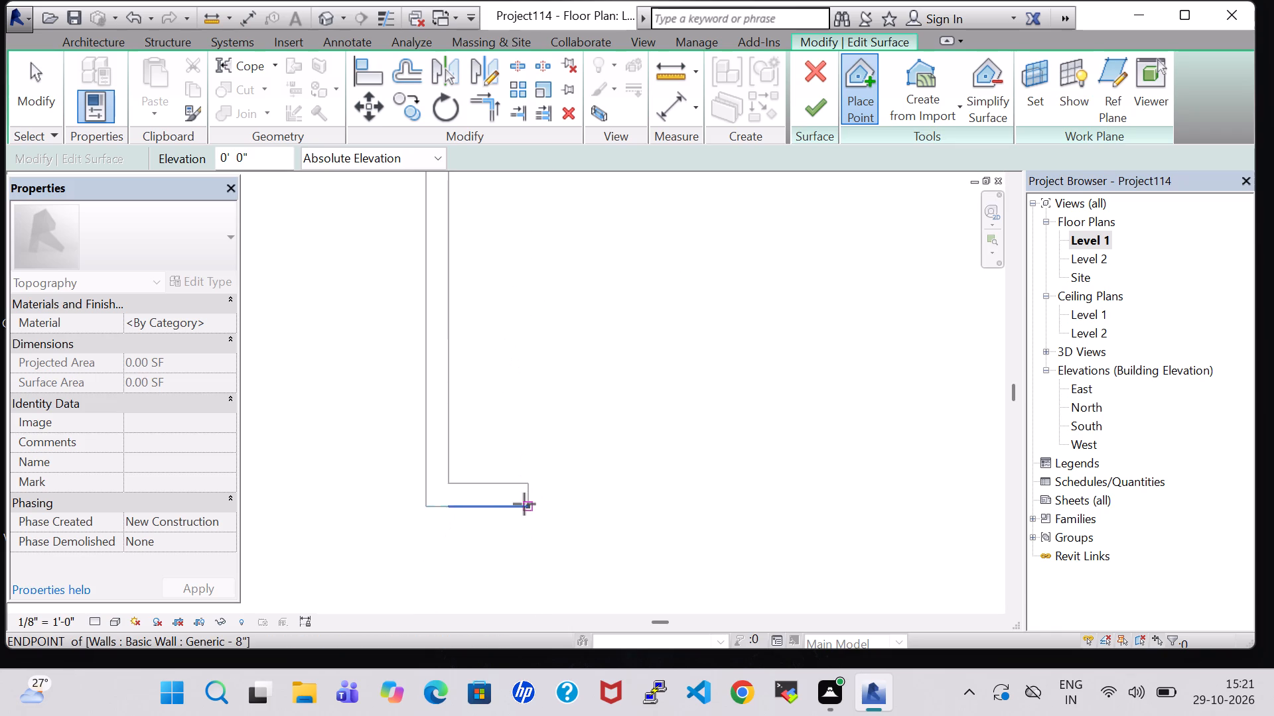
left_click(529, 505)
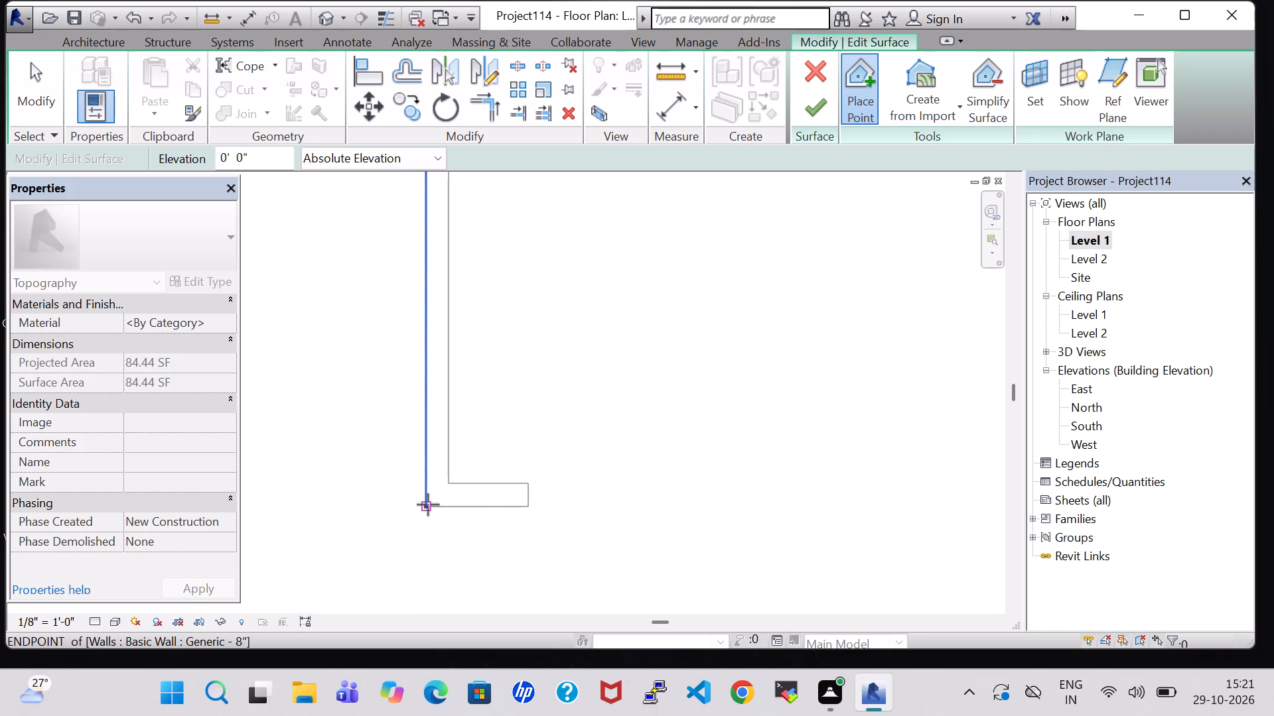
left_click(427, 505)
left_click(807, 107)
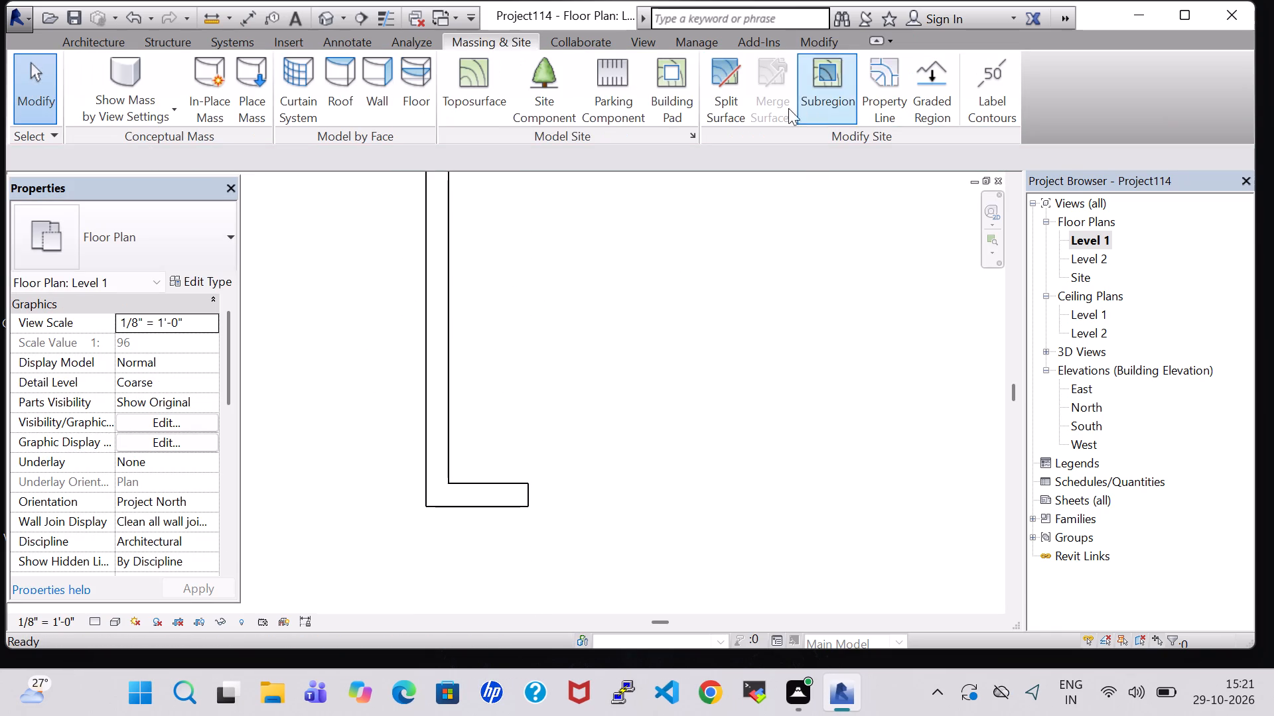
left_click(293, 12)
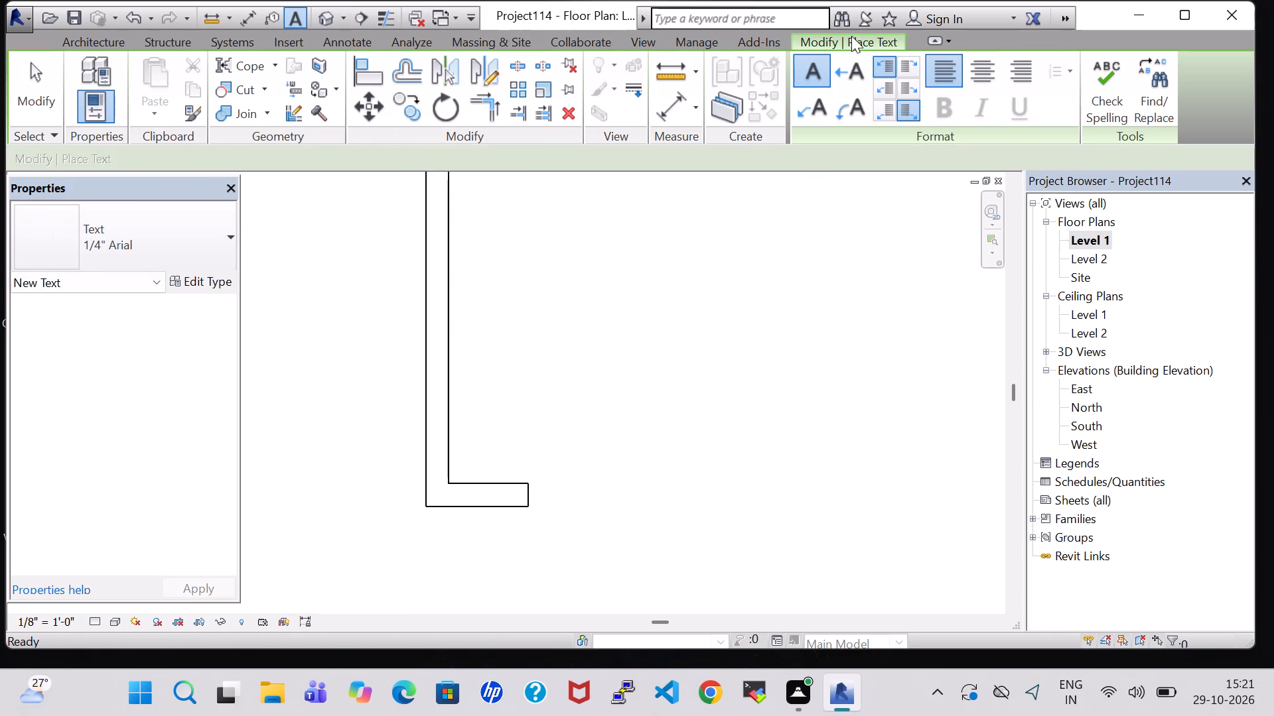
left_click(325, 17)
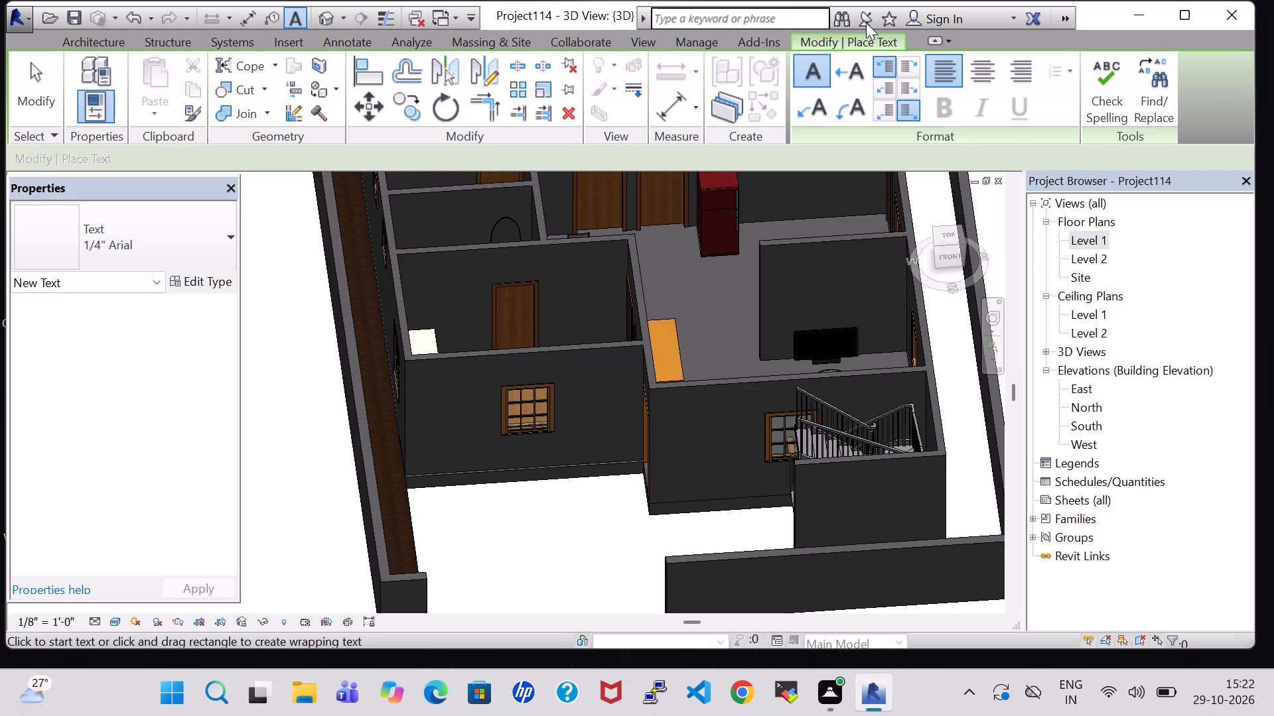
Start a second toposurface on Level 1 at elevation 0' 0" with points at both ends of the guest room's lower wall.
double_click(1092, 239)
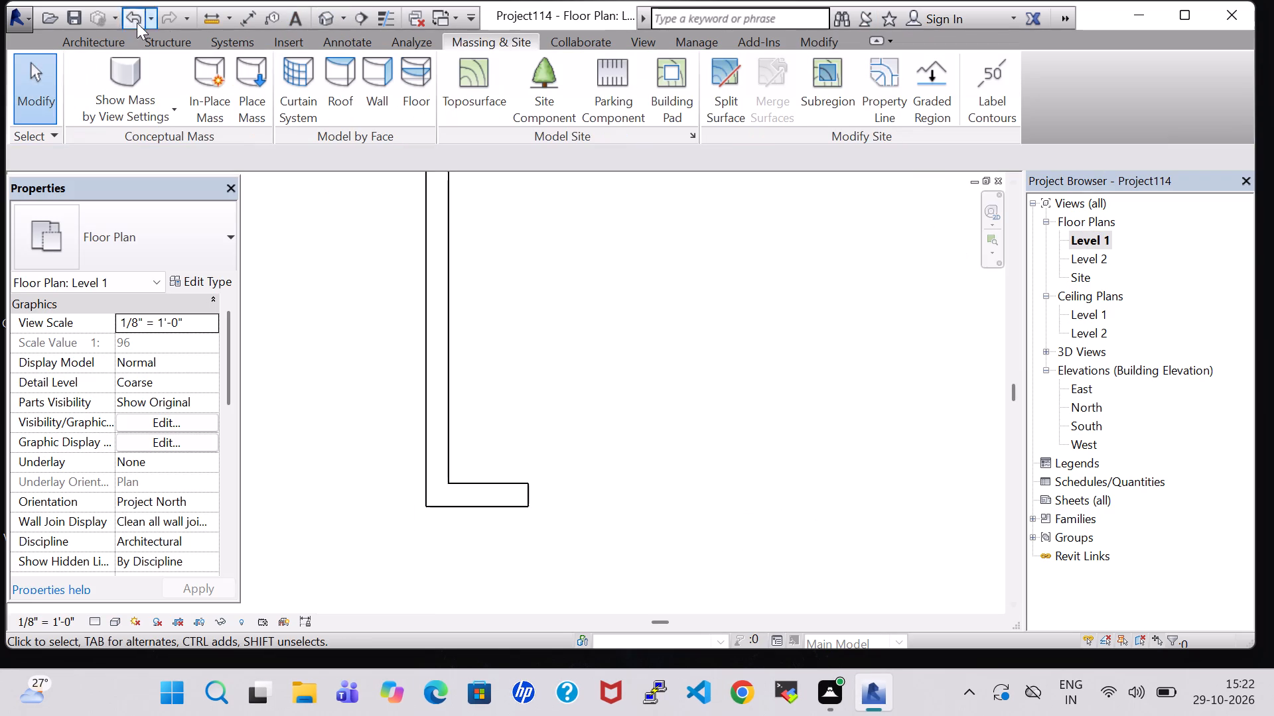
left_click(76, 48)
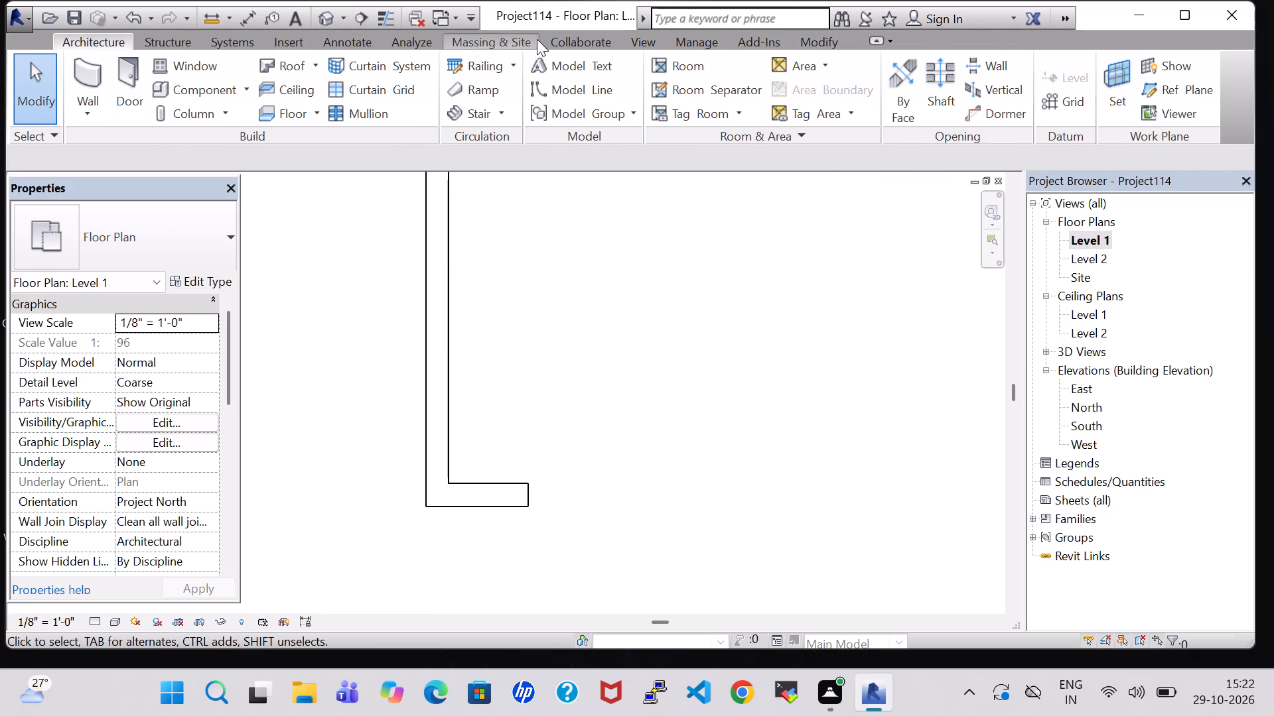
left_click(508, 40)
left_click(464, 82)
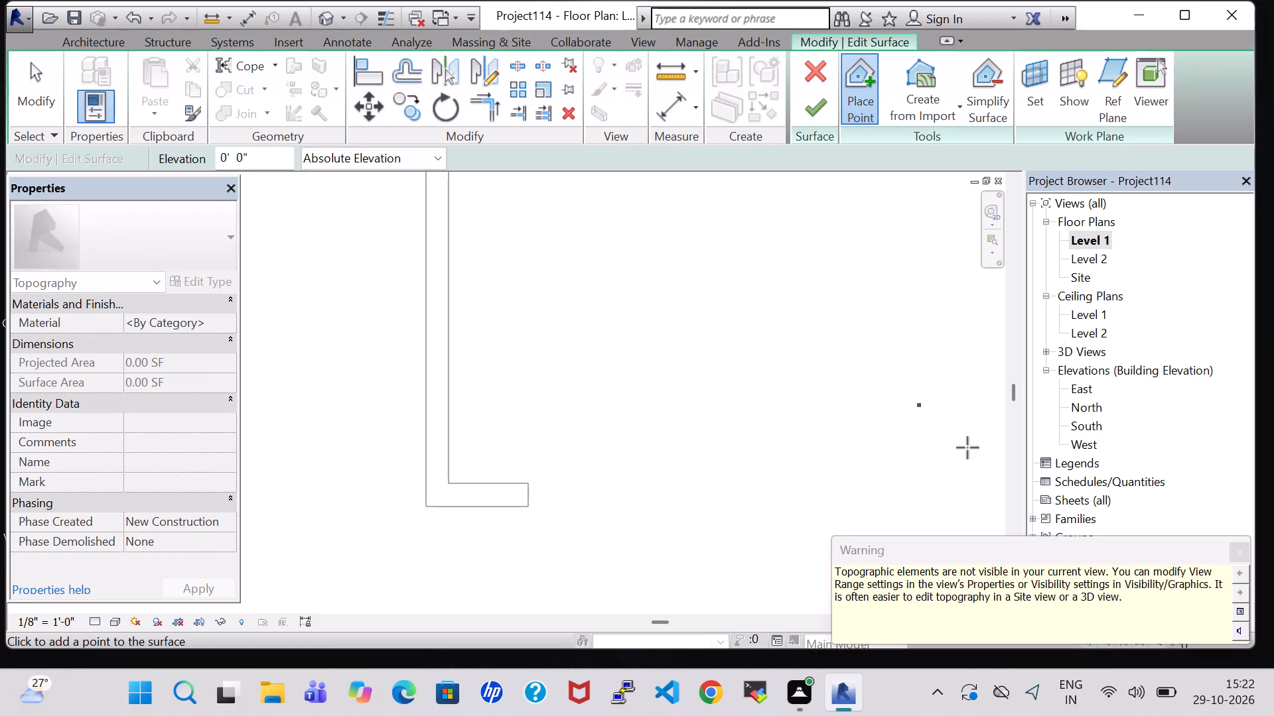
left_click(1238, 553)
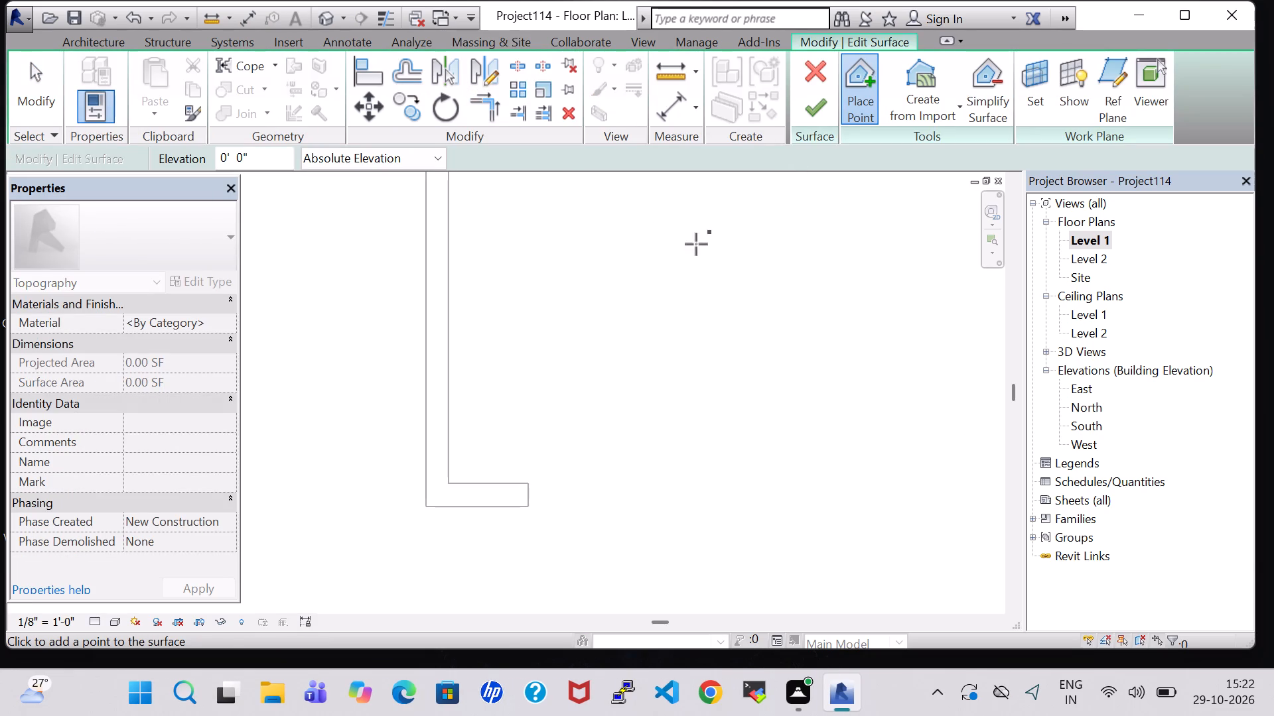
middle_click_drag(694, 245, 668, 465)
scroll(668, 467, "down", 4)
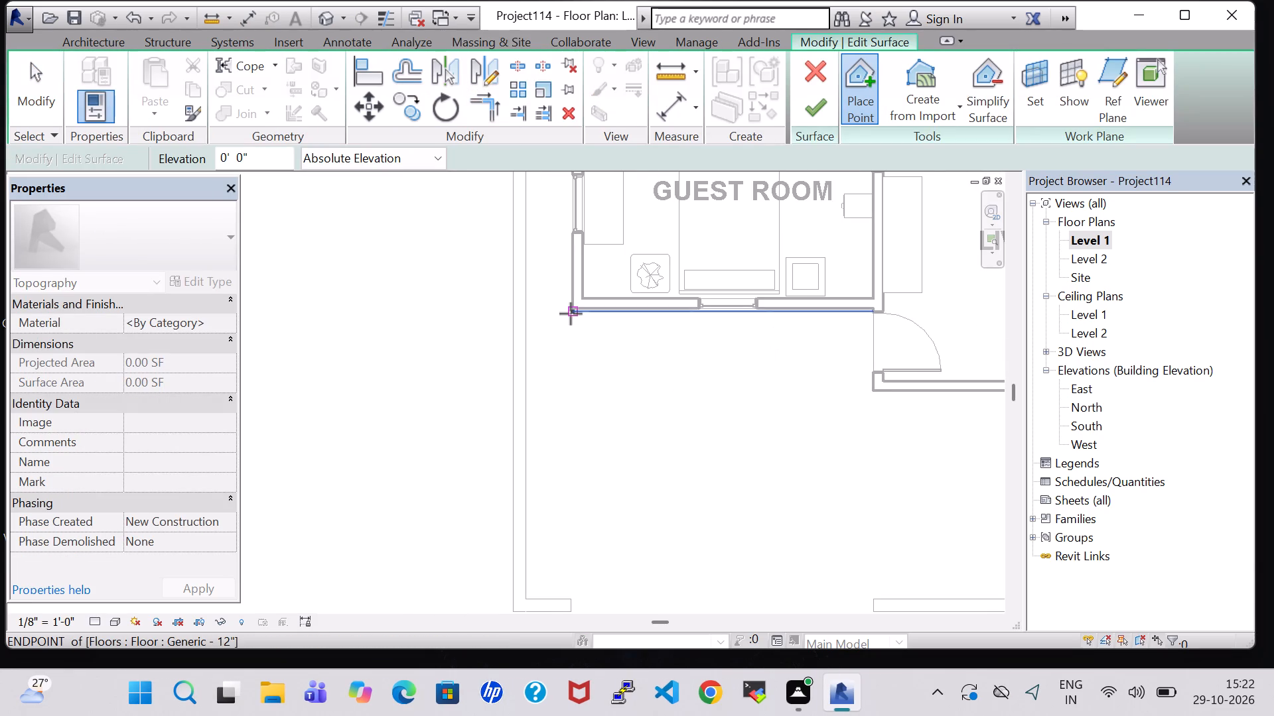
left_click(573, 310)
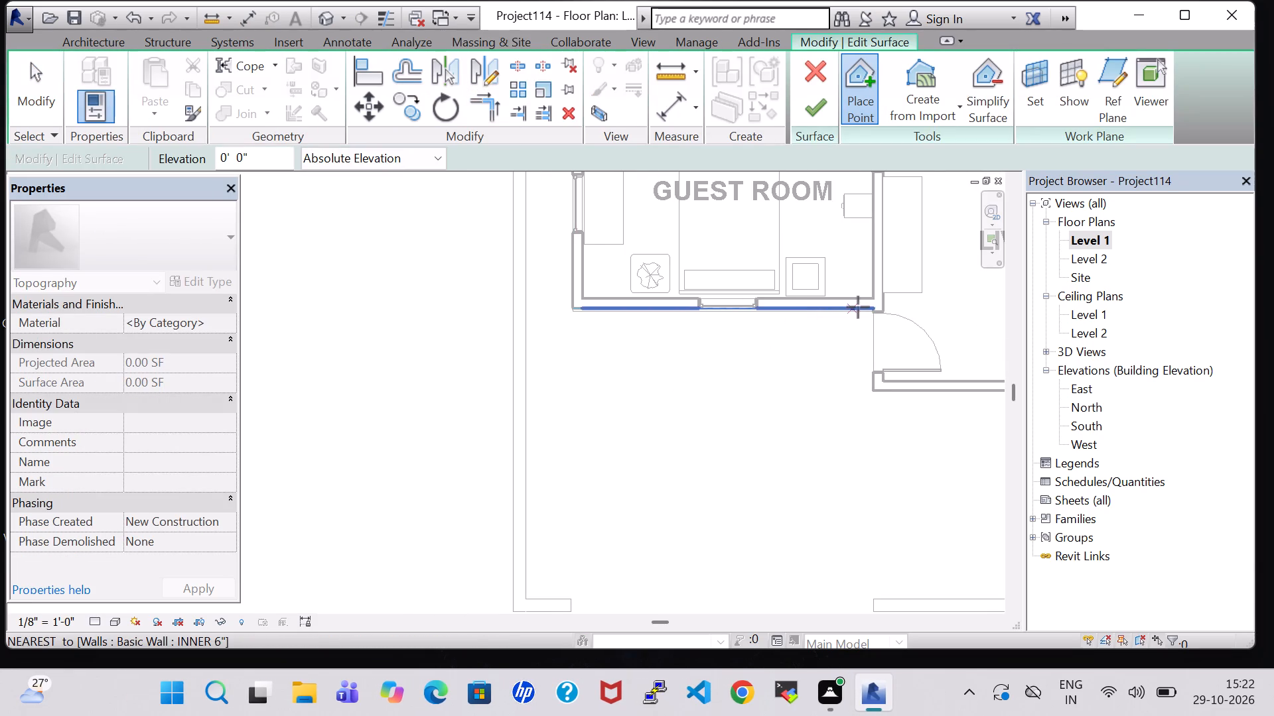
left_click(869, 309)
Add points at the two compound wall ends flanking the gate opening, finish the second toposurface and check it in 3D.
middle_click_drag(853, 483, 847, 382)
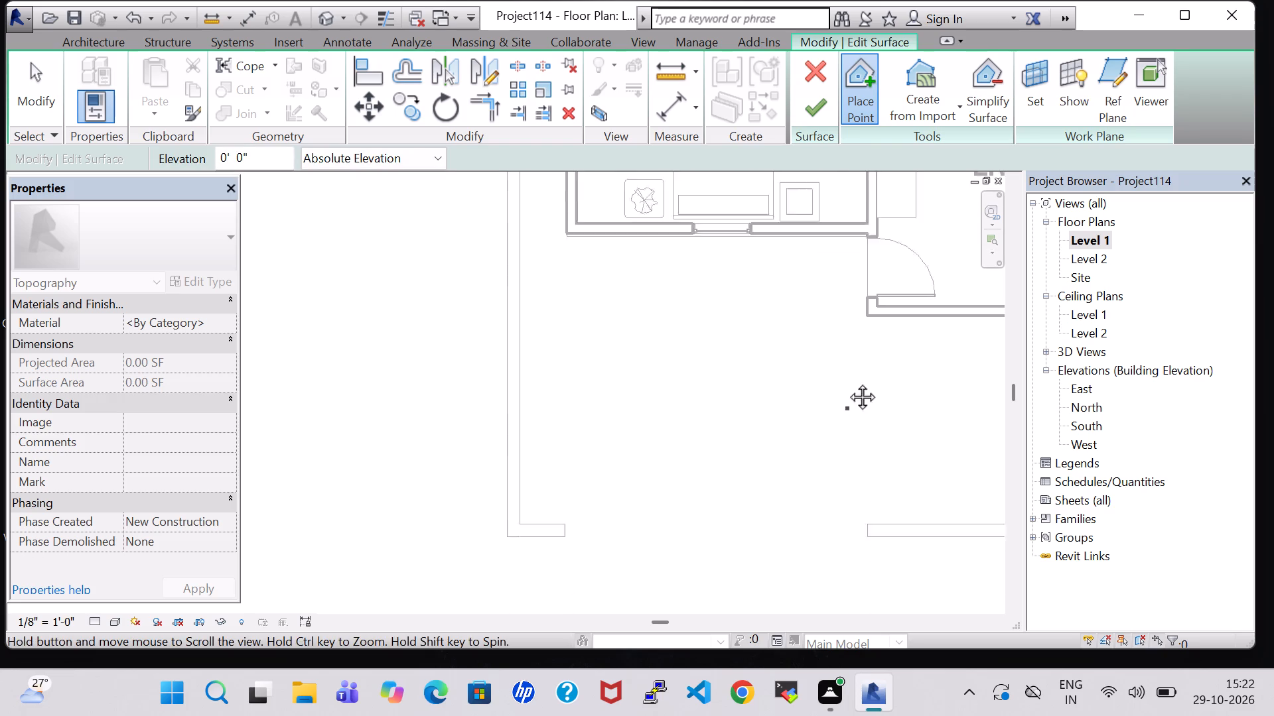
middle_click_drag(847, 382, 845, 351)
left_click(869, 477)
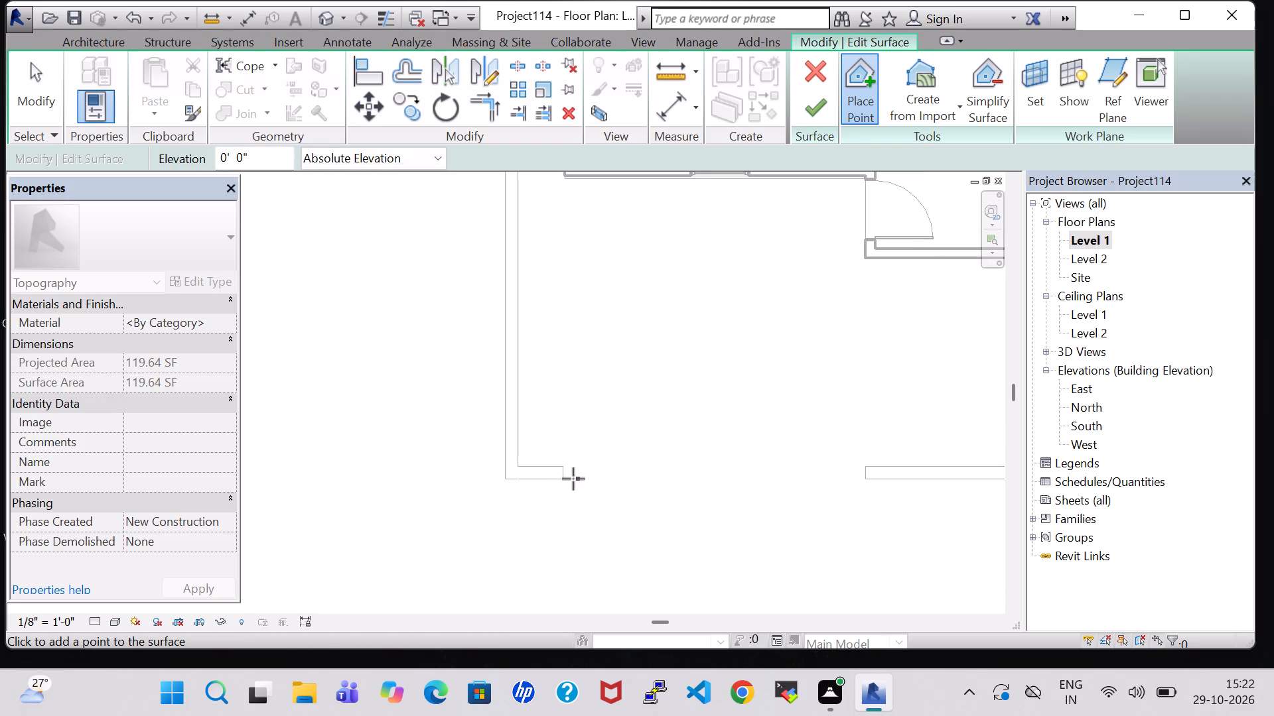
left_click(564, 480)
left_click(821, 114)
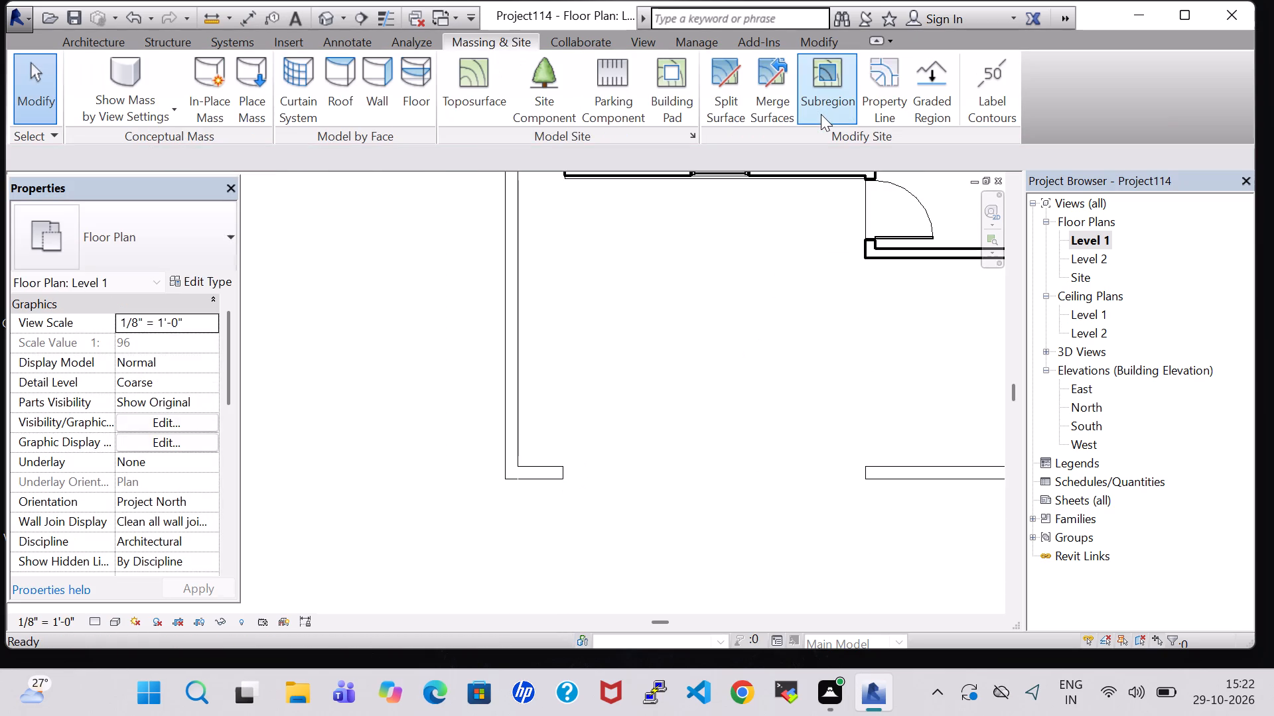
left_click(323, 20)
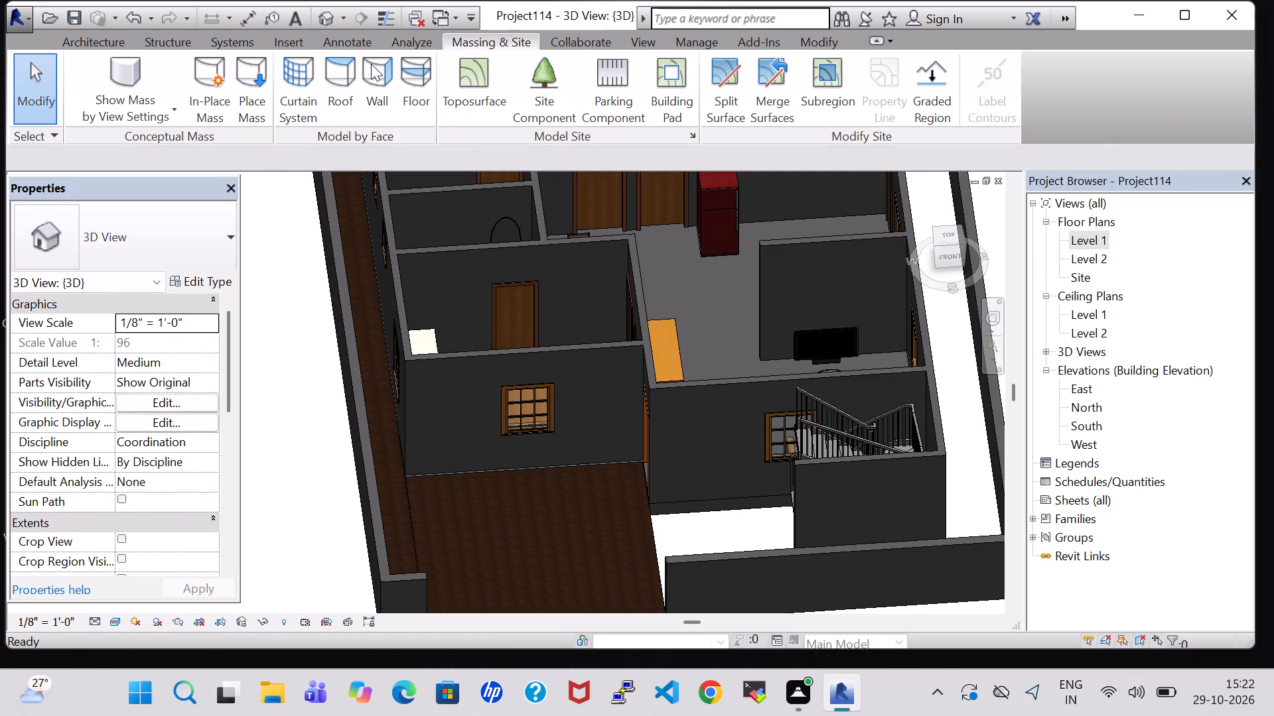
Start a third toposurface on Level 1 at elevation 0' 0" with points at the living hall's entrance-side outer corner and the facing compound wall end.
double_click(1083, 235)
left_click(478, 101)
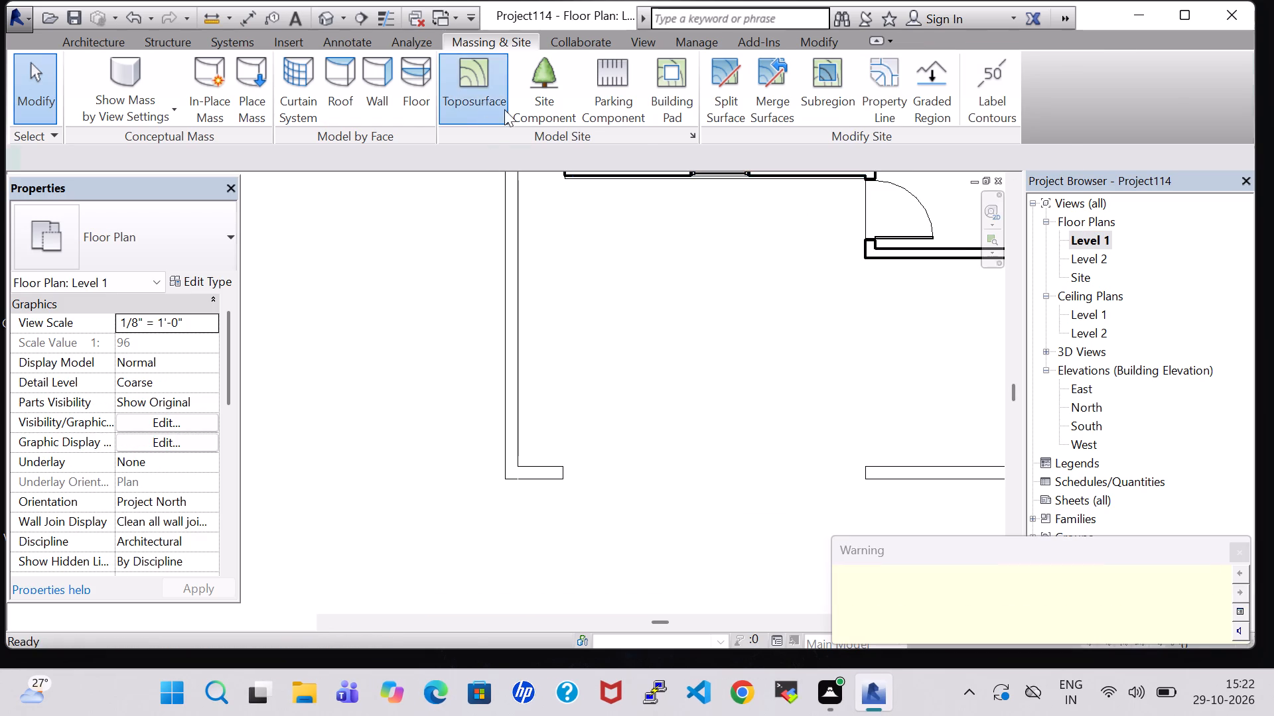
left_click(859, 87)
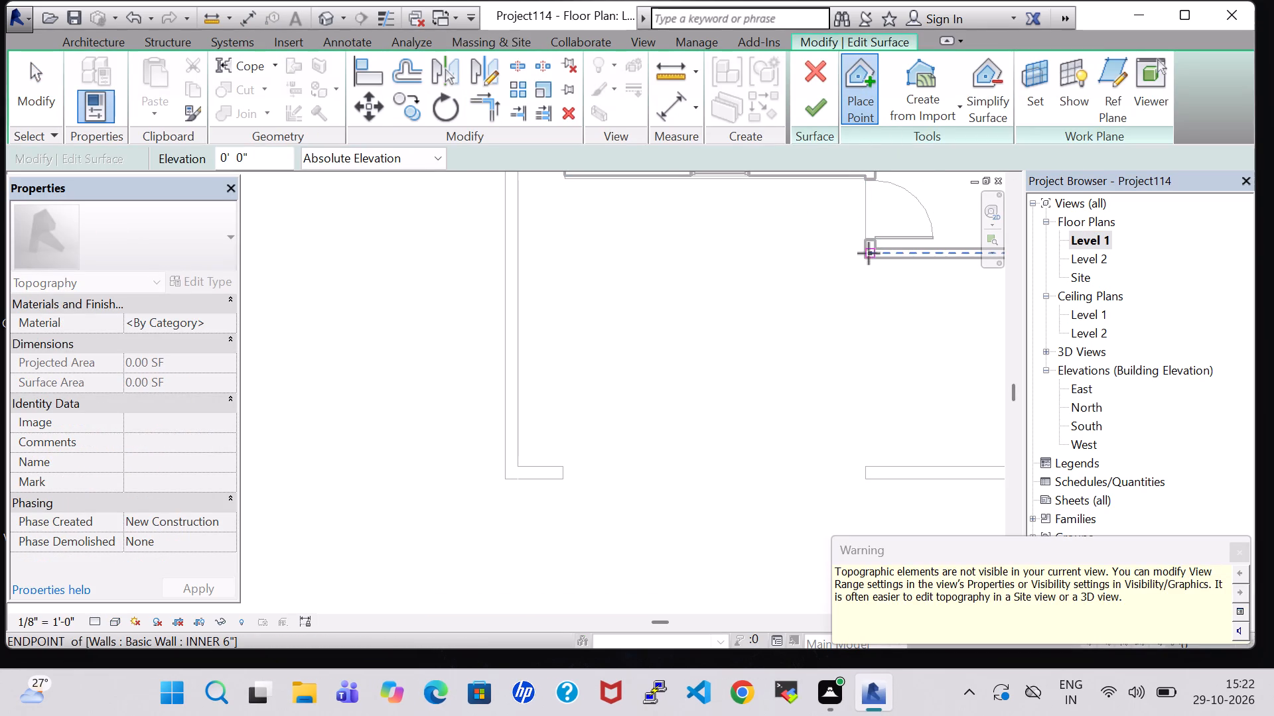
left_click(868, 259)
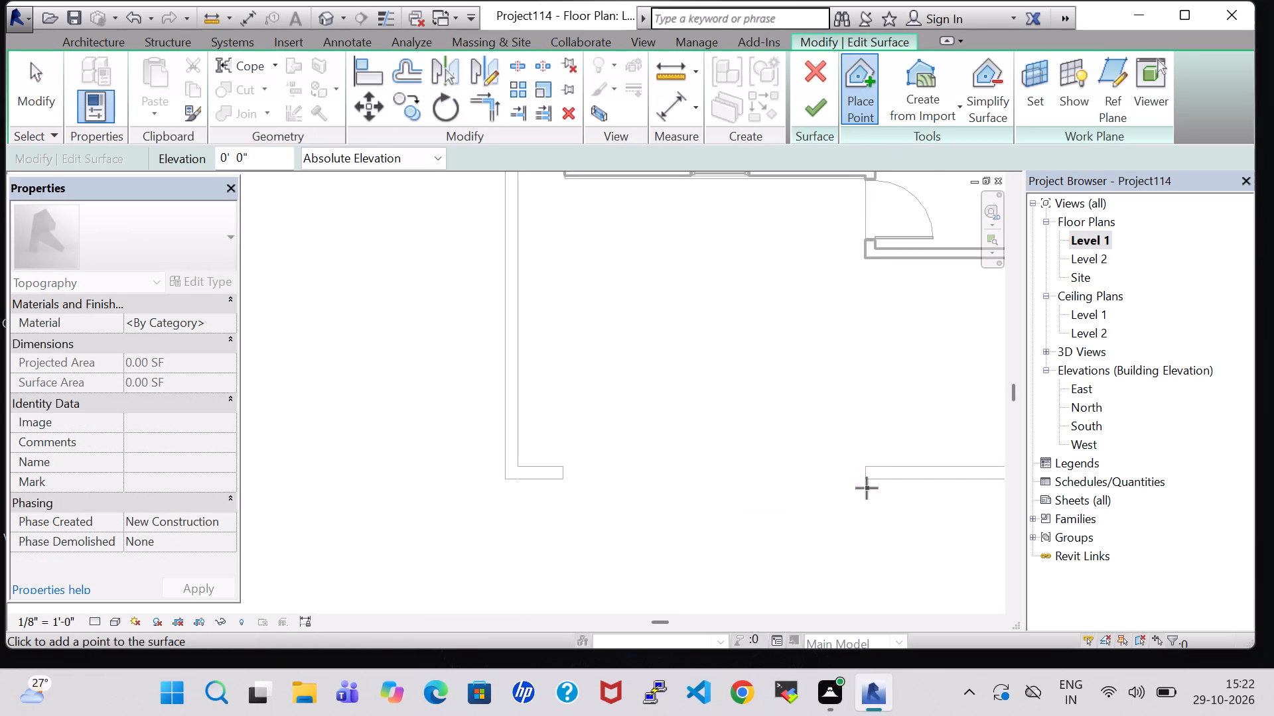
left_click(867, 480)
Add points on the compound wall's outer face beside the staircase and at its lower outer corner, finish the surface and check it in 3D.
middle_click_drag(874, 378, 508, 388)
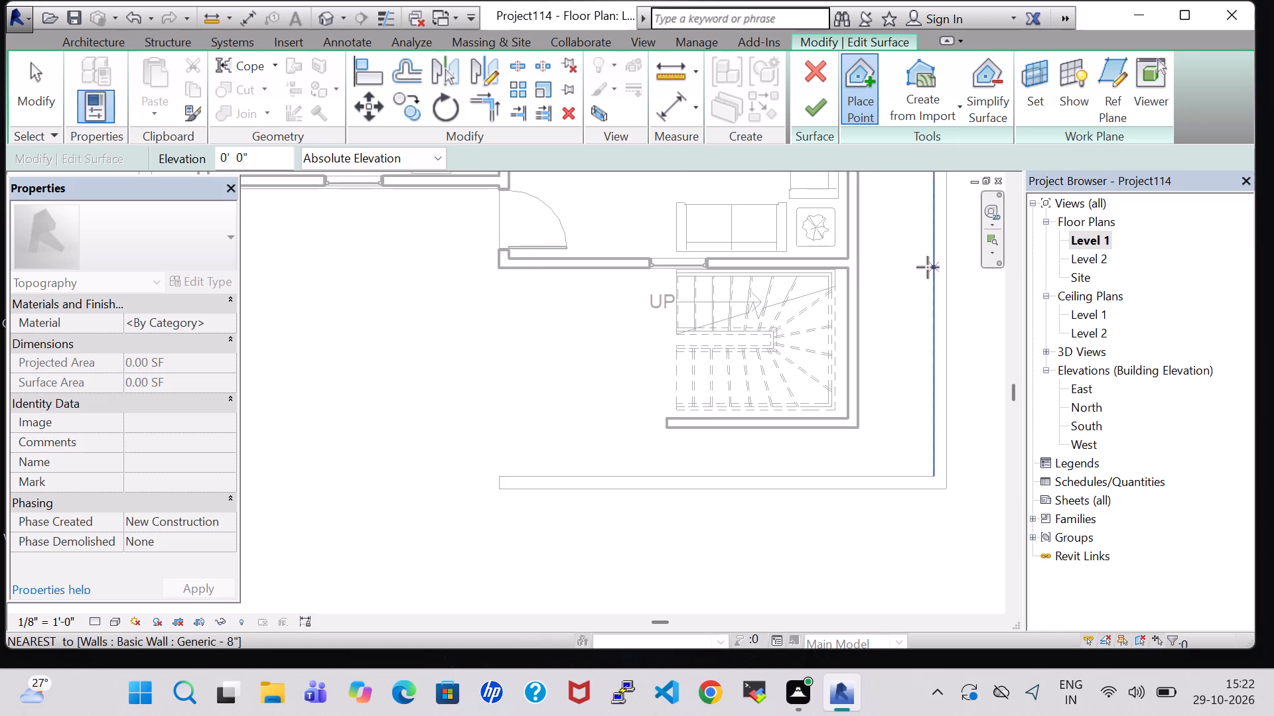
left_click(948, 267)
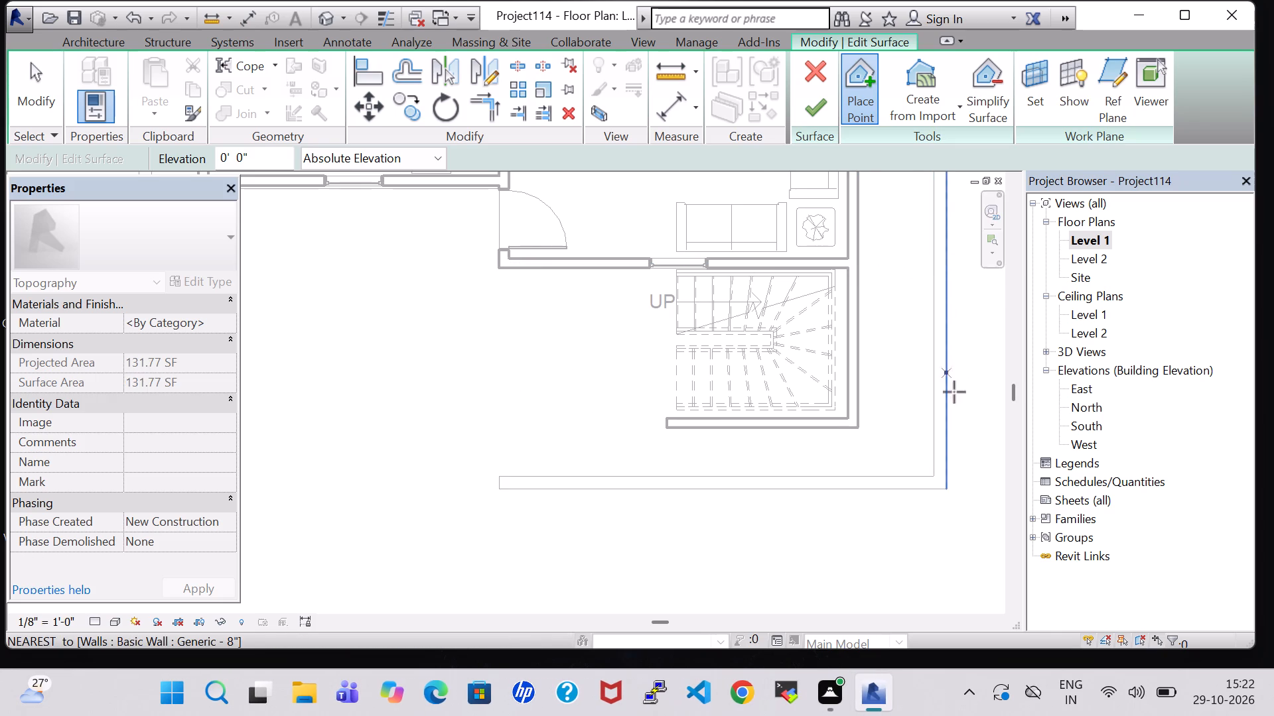
left_click(946, 486)
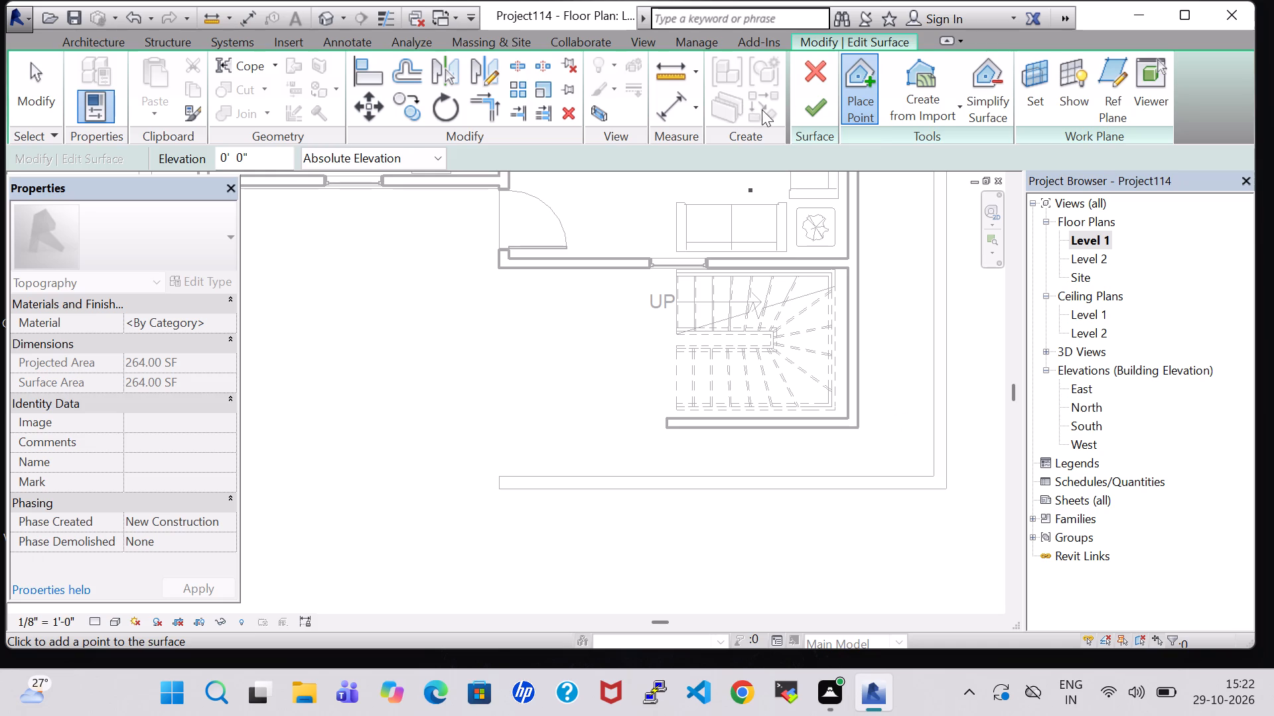
left_click(812, 111)
left_click(324, 19)
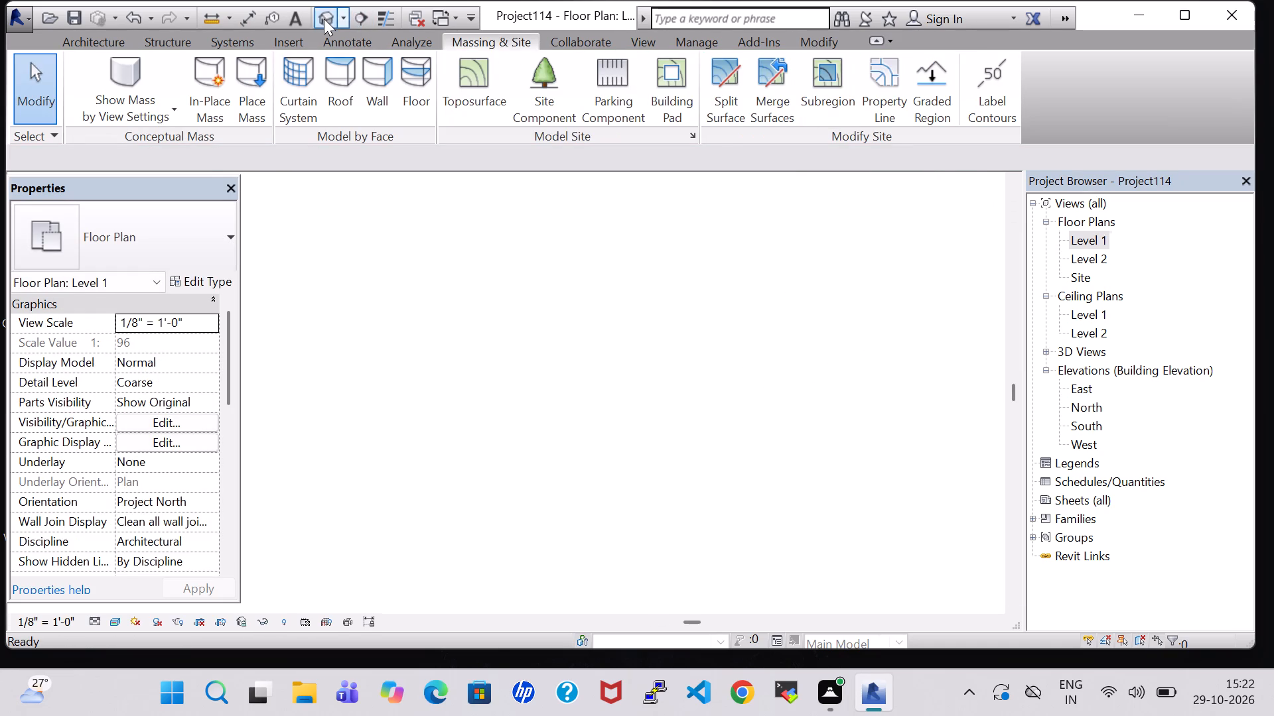
middle_click_drag(725, 401, 479, 408)
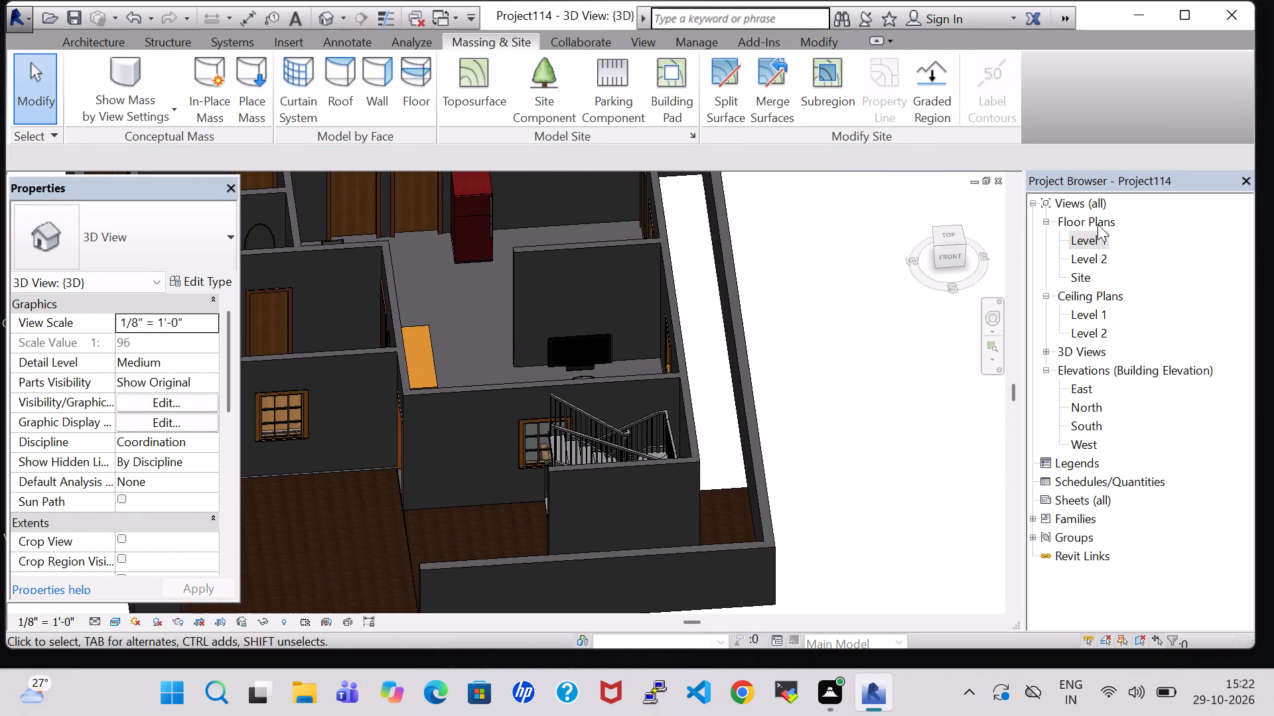
Start a fourth toposurface on Level 1 at elevation 0' 0" with points on the house and compound walls' outer faces, level with the staircase's upper end.
double_click(1088, 243)
scroll(685, 206, "down", 4)
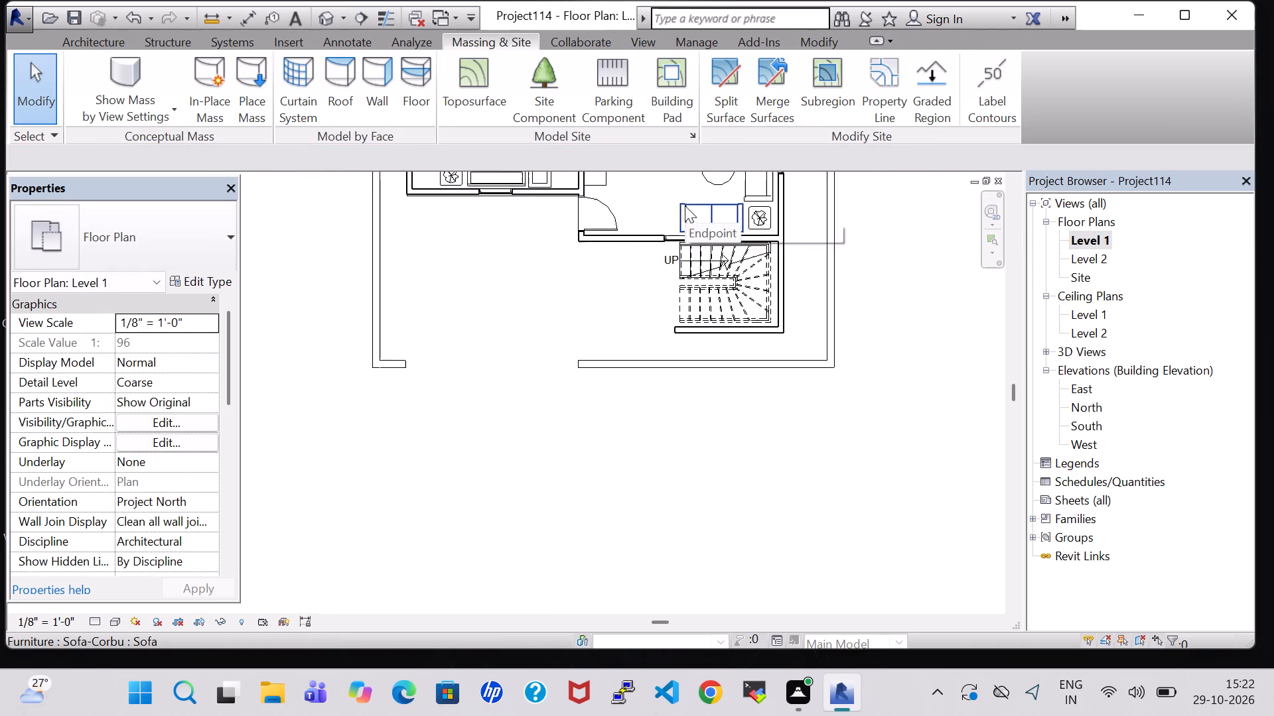
scroll(685, 206, "down", 2)
left_click(462, 78)
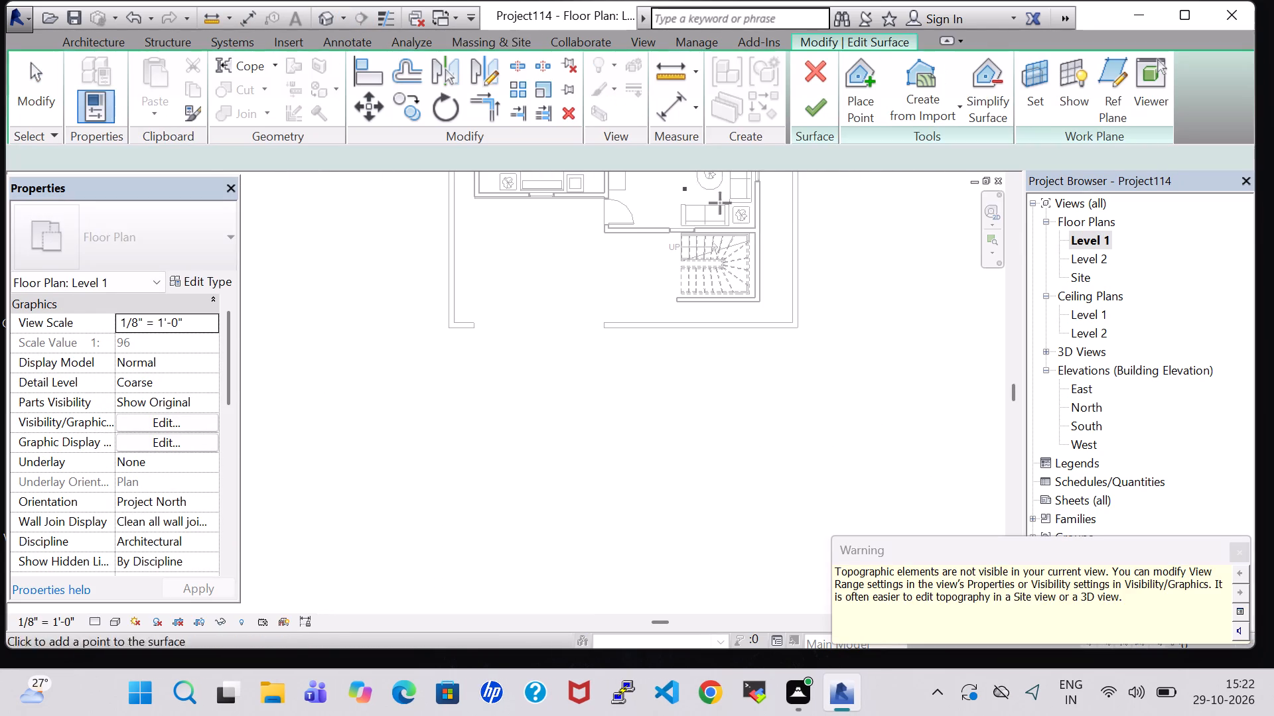
scroll(835, 243, "up", 7)
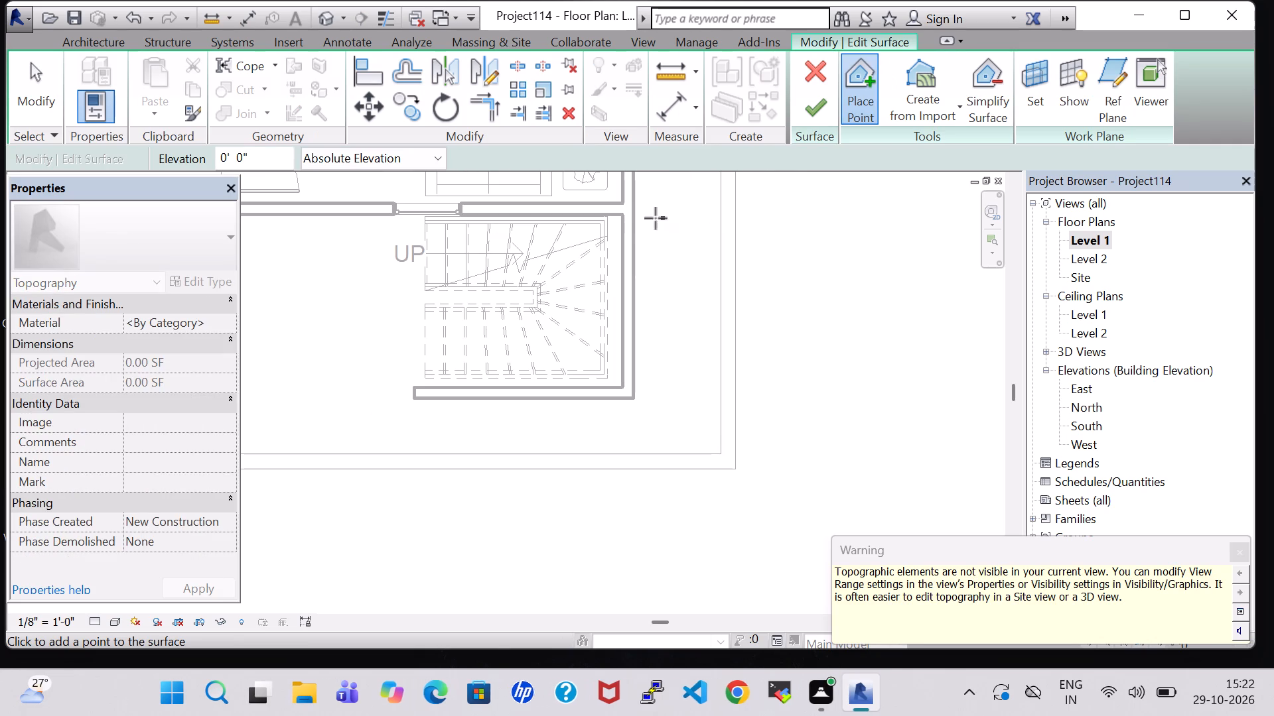
left_click(635, 215)
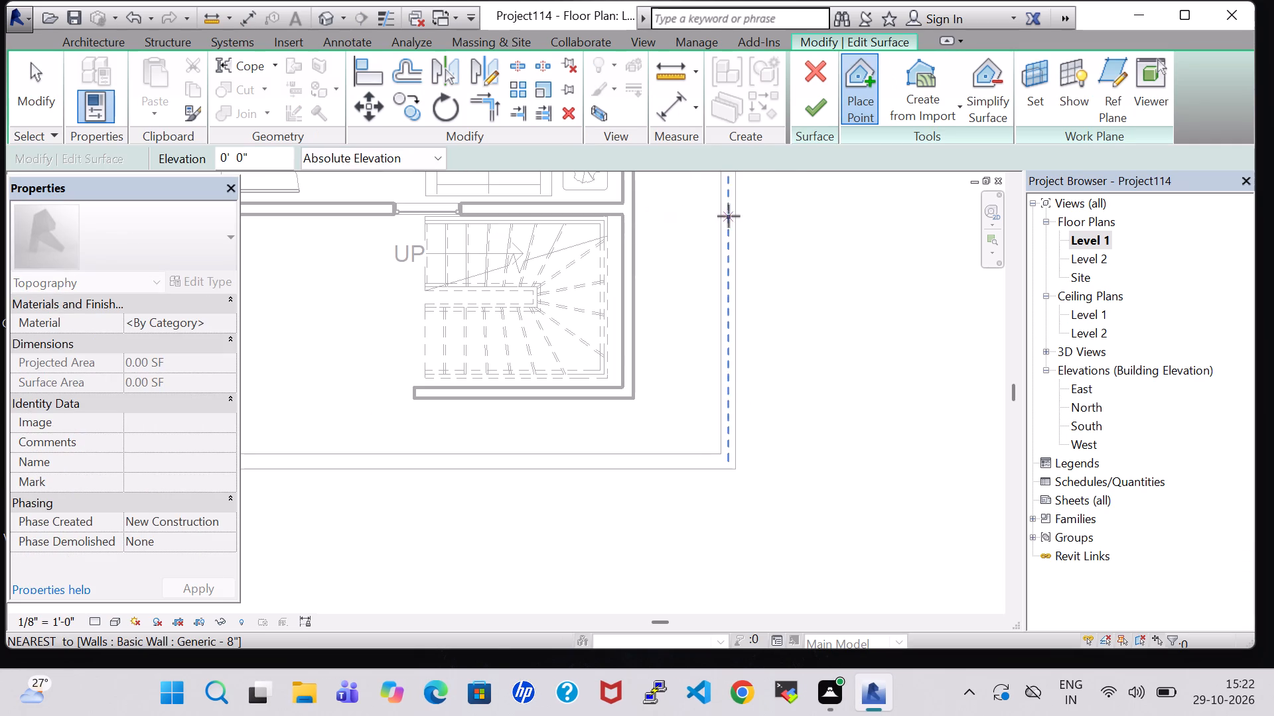
left_click(737, 216)
Add points at both ends of the toilet's lower wall, finish the fourth toposurface and check it in 3D.
scroll(737, 216, "up", 1)
middle_click_drag(737, 216, 770, 524)
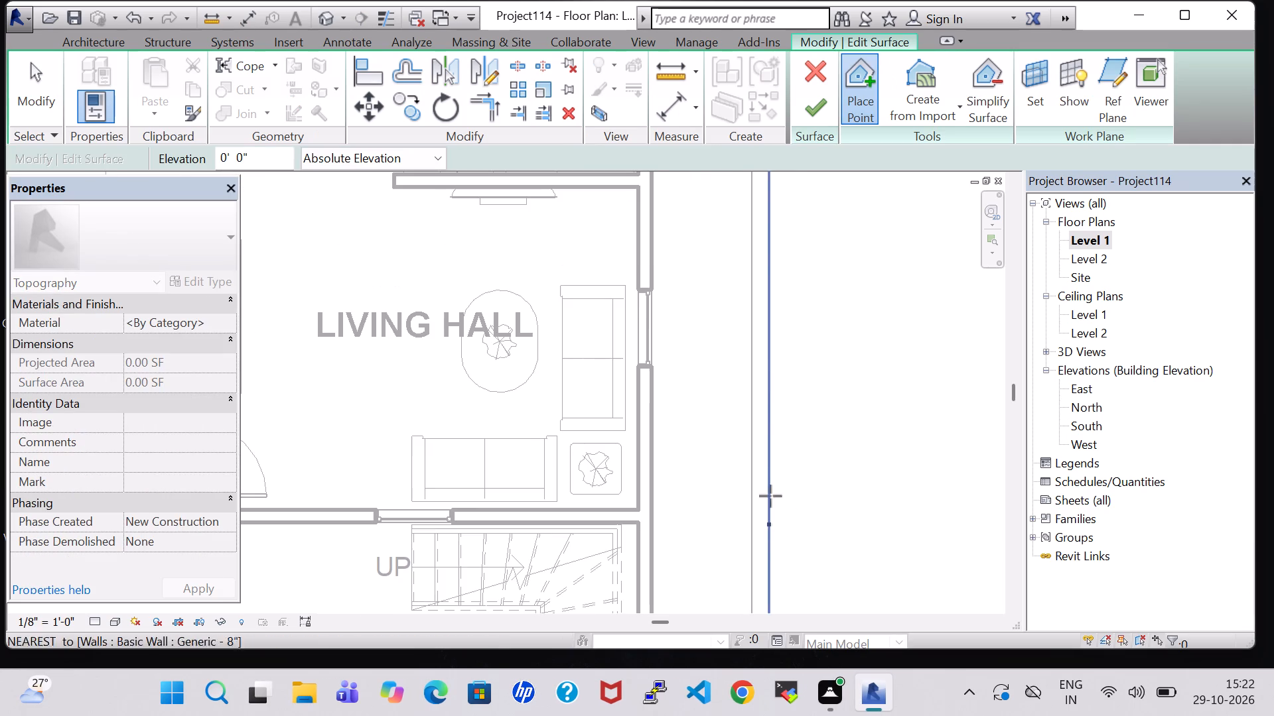
scroll(683, 255, "down", 5)
middle_click_drag(684, 251, 695, 583)
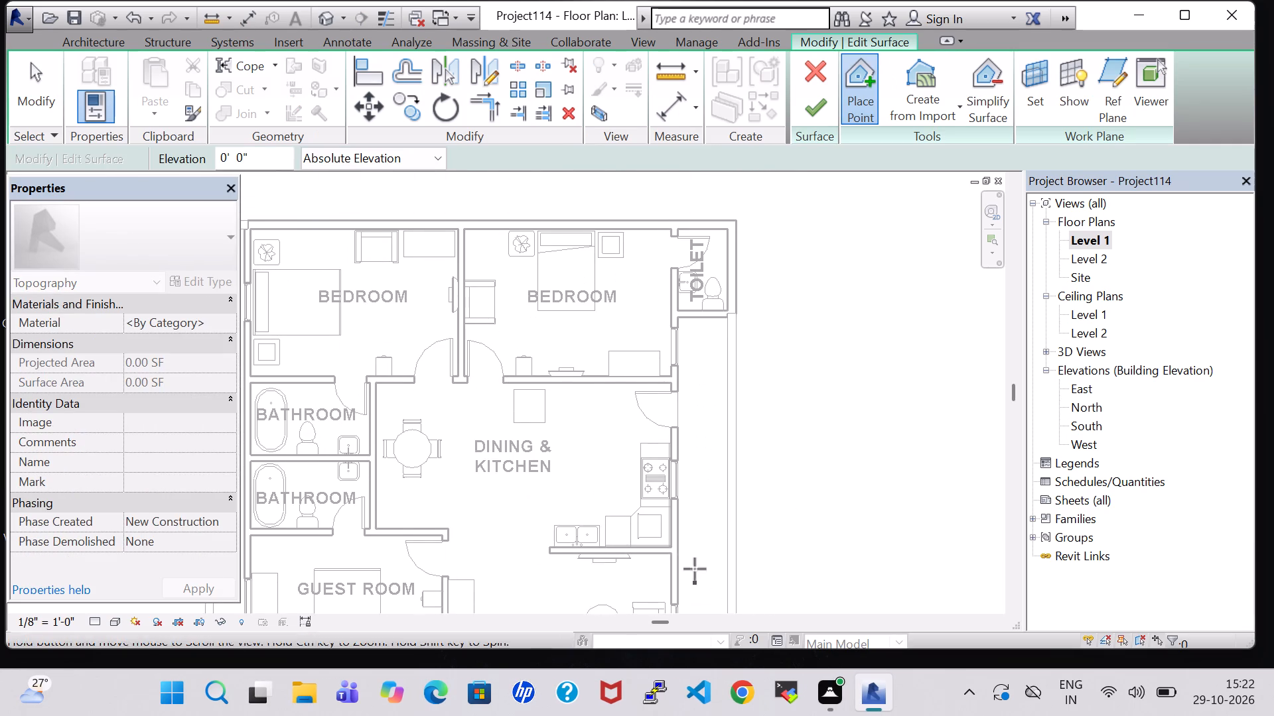
left_click(737, 309)
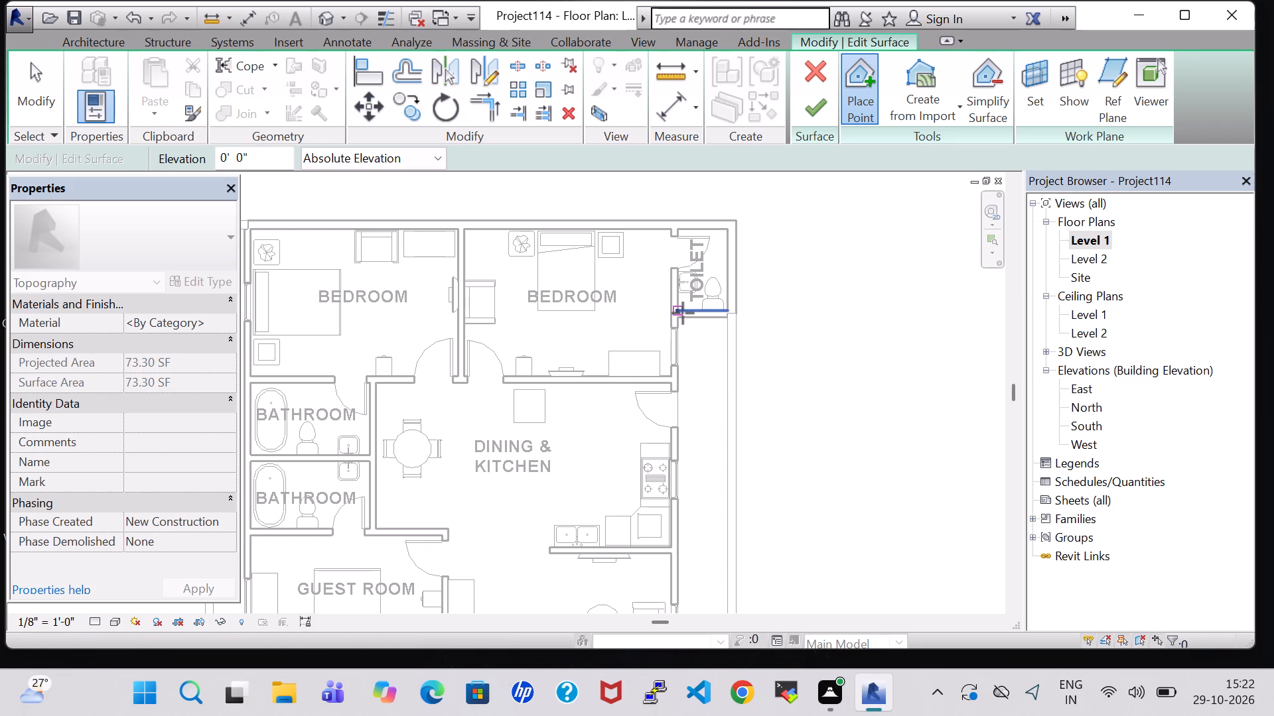
left_click(683, 313)
left_click(812, 121)
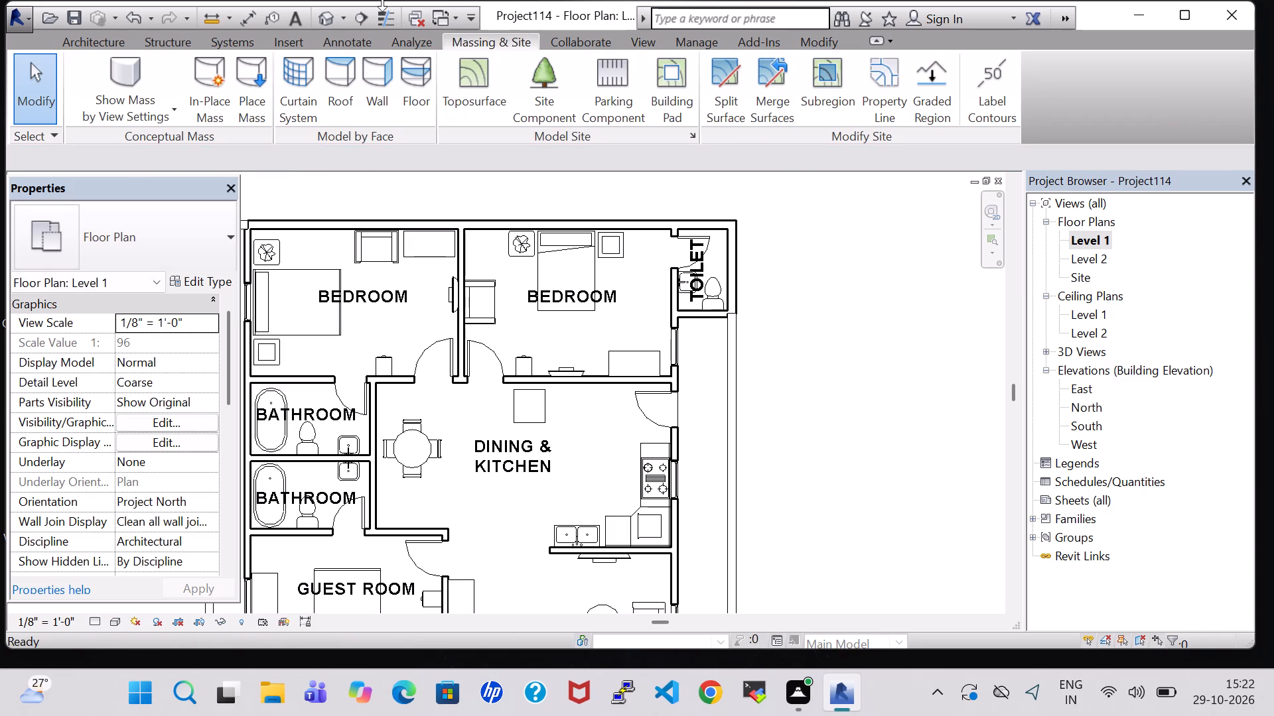
left_click(319, 12)
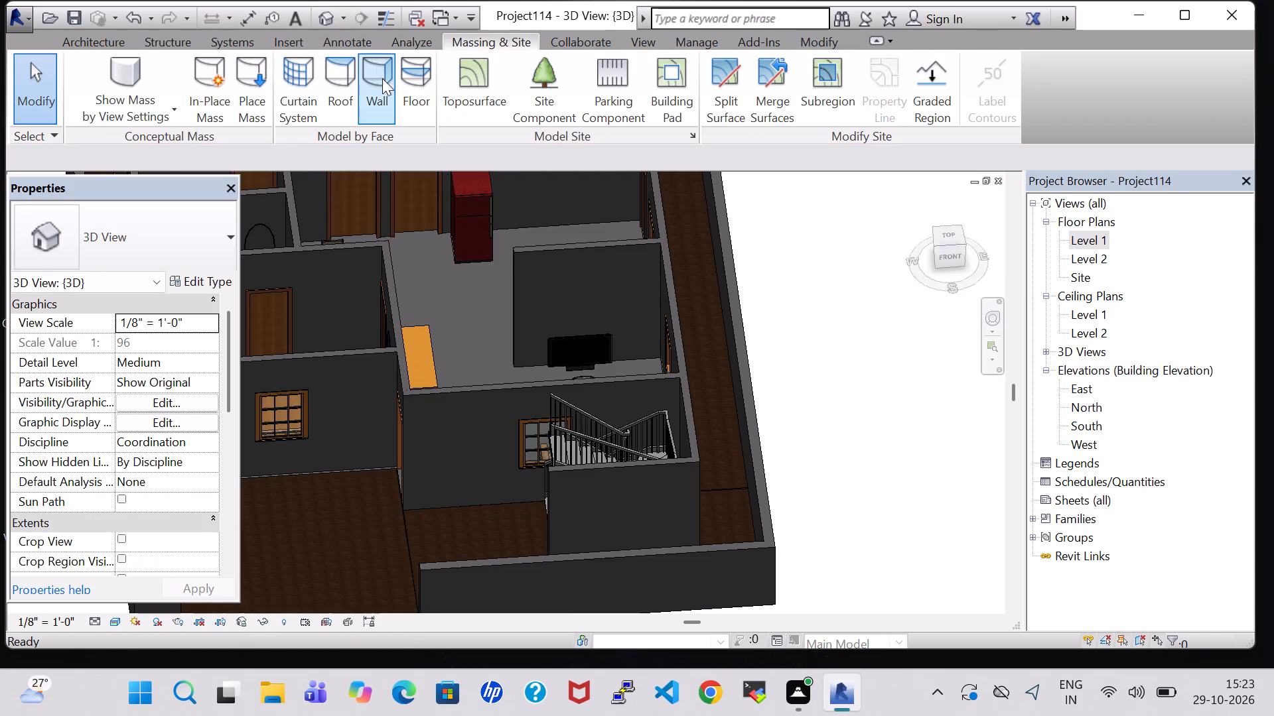
Assign the Plant material to the toposurface between the guest room and the gate opening.
scroll(435, 288, "down", 4)
scroll(435, 290, "up", 2)
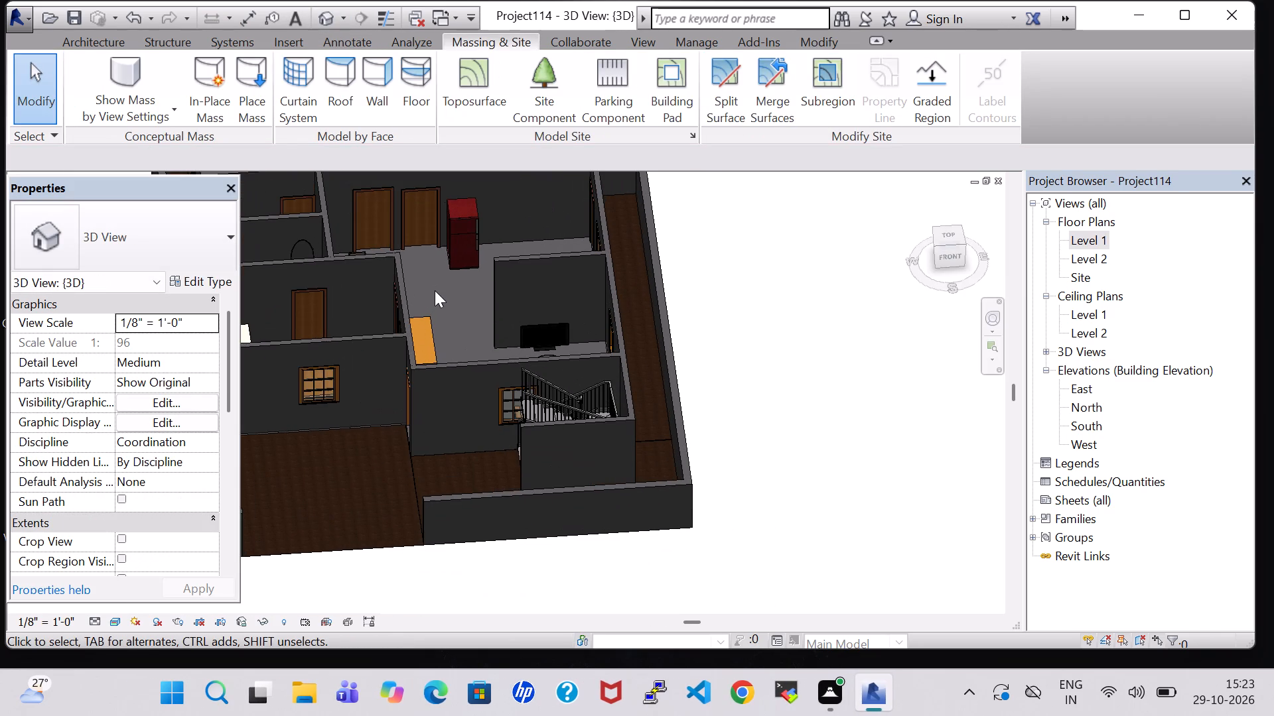
scroll(435, 290, "down", 1)
middle_click_drag(436, 304, 426, 452, "shift")
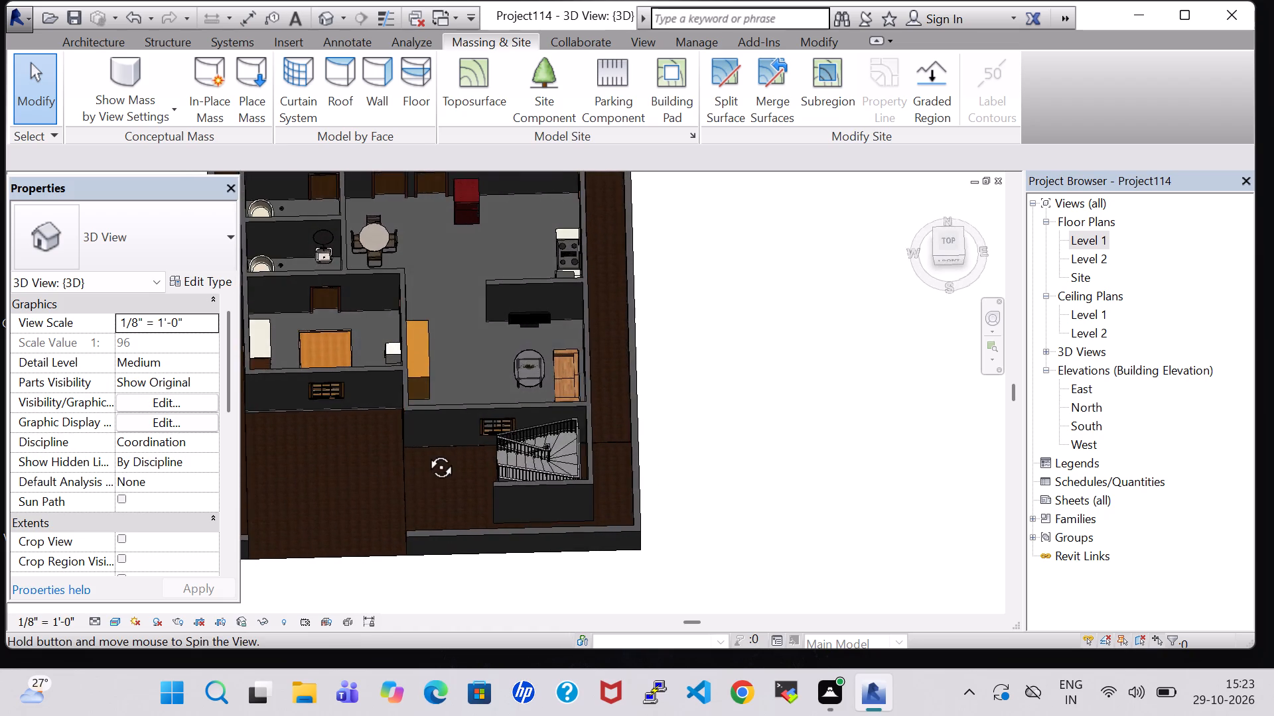
middle_click_drag(426, 452, 500, 324, "shift")
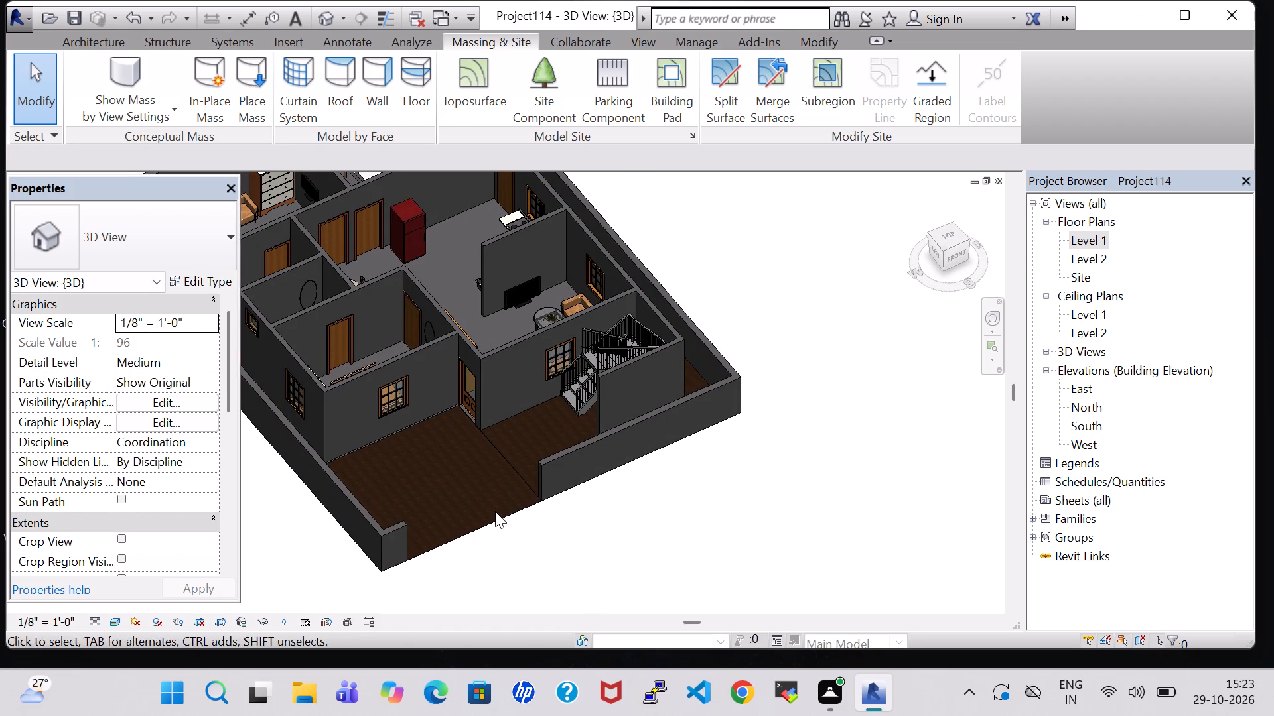
left_click(495, 512)
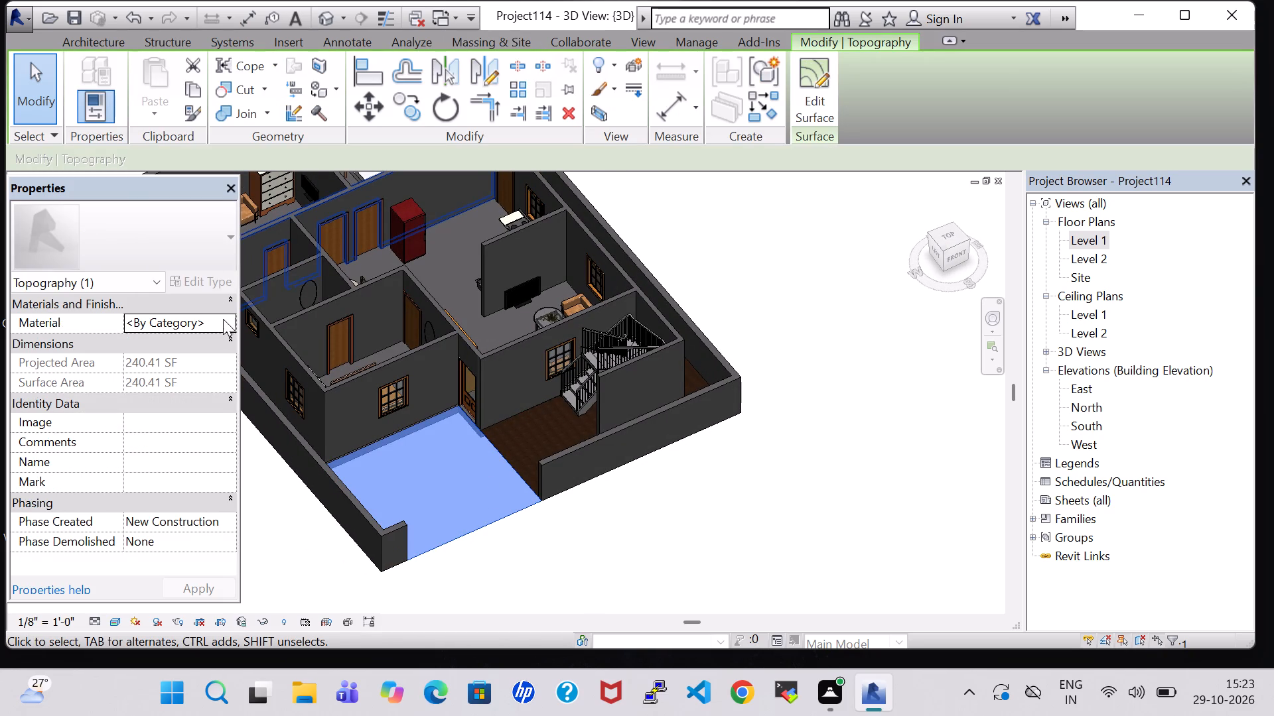
left_click(230, 319)
scroll(446, 408, "up", 12)
left_click(466, 375)
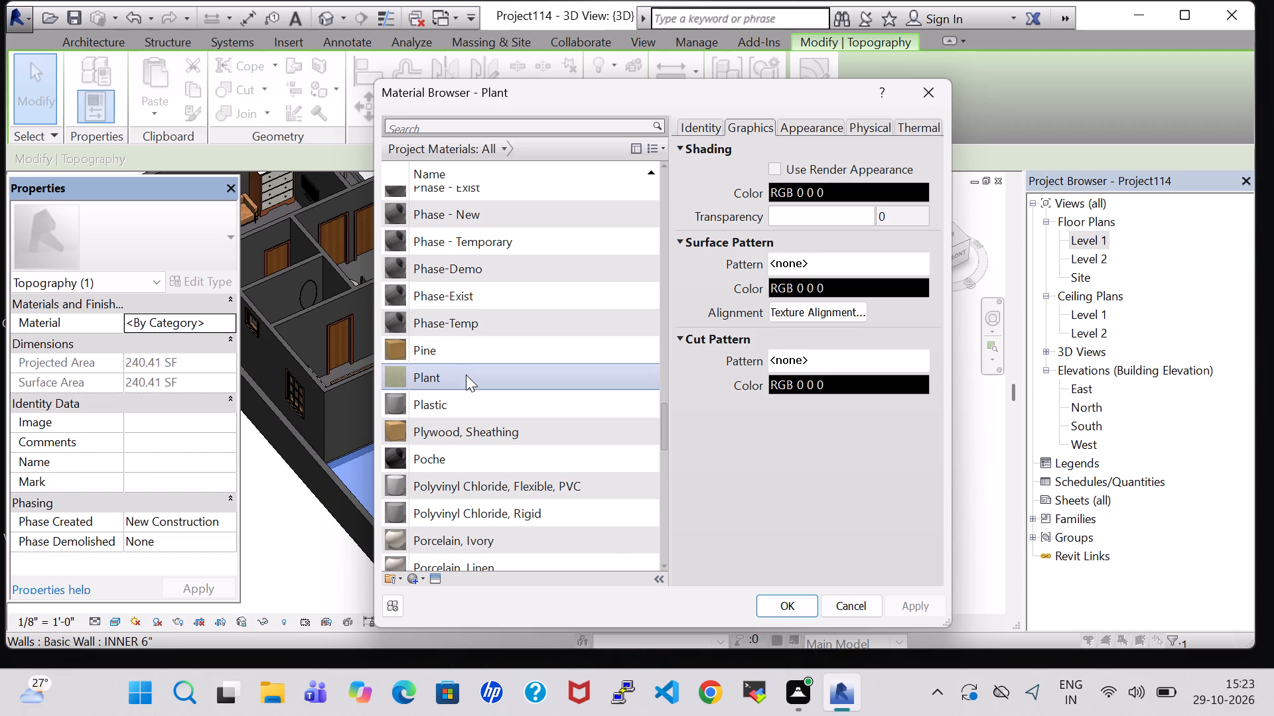
left_click(777, 609)
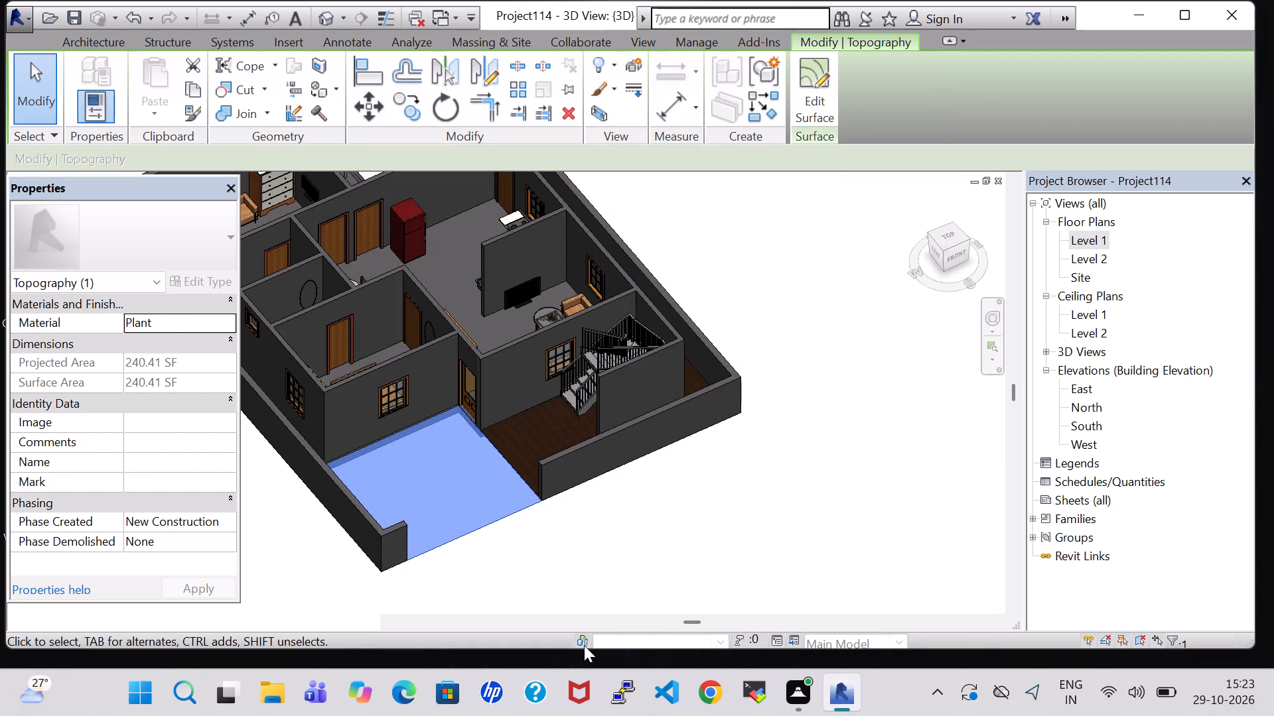
middle_click_drag(582, 541, 504, 580)
scroll(504, 580, "up", 1, "shift")
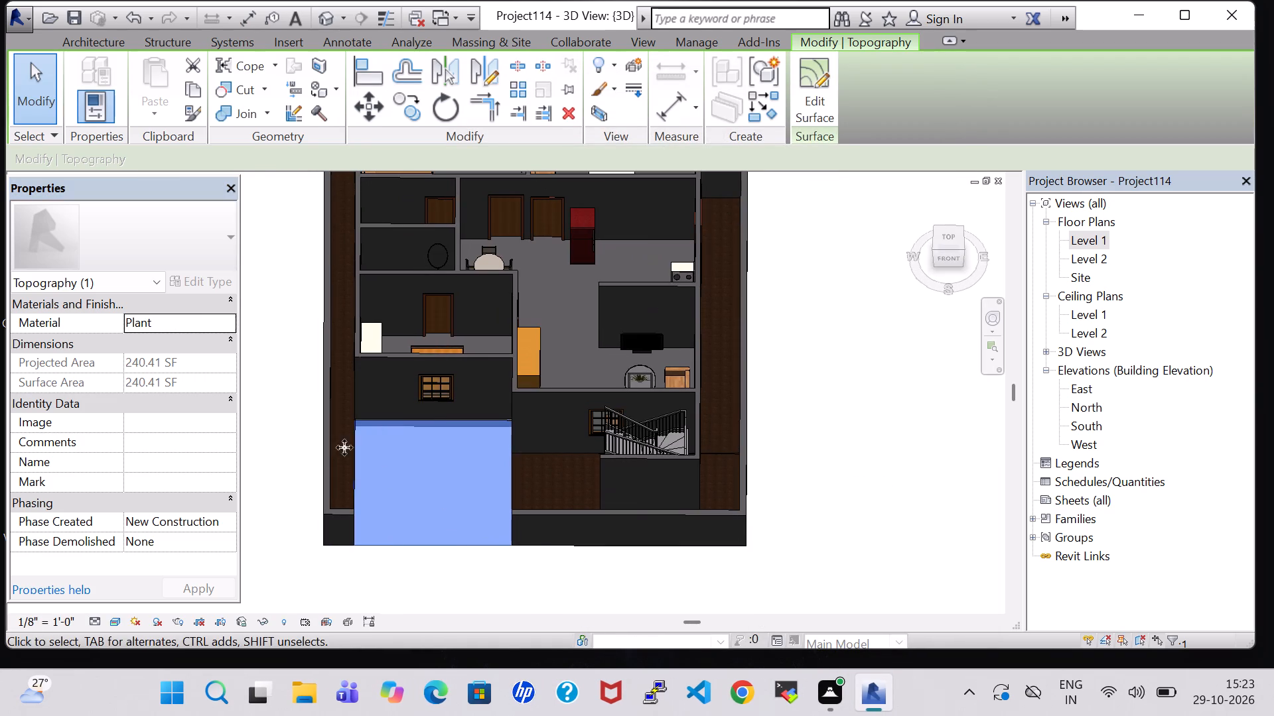
left_click(435, 551)
left_click(448, 565)
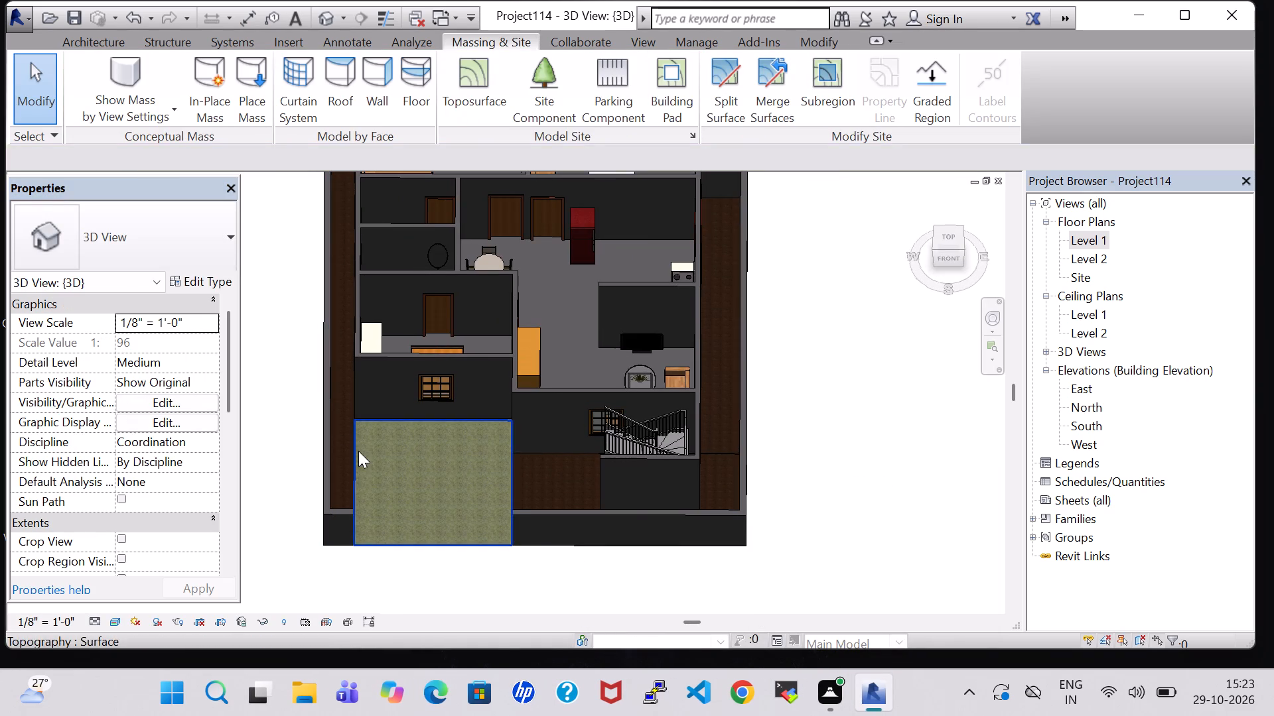
Assign the Plant material to the toposurface around the staircase.
left_click(342, 446)
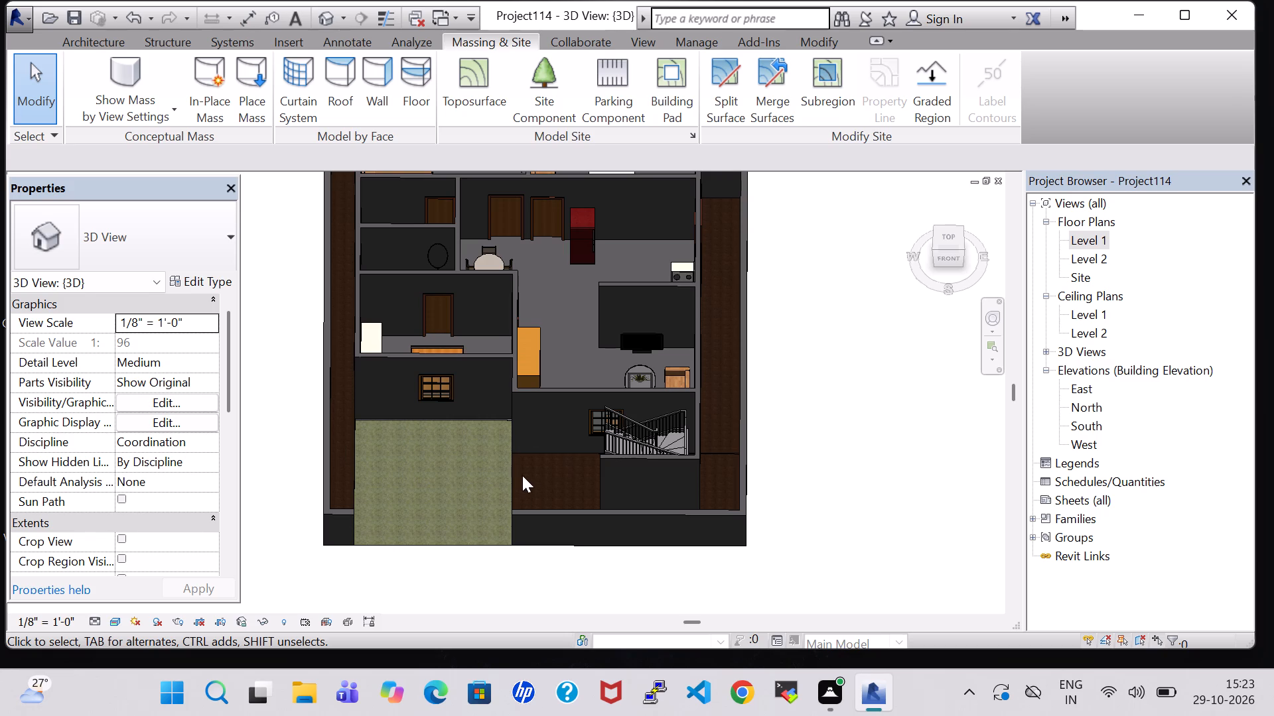
left_click(518, 475)
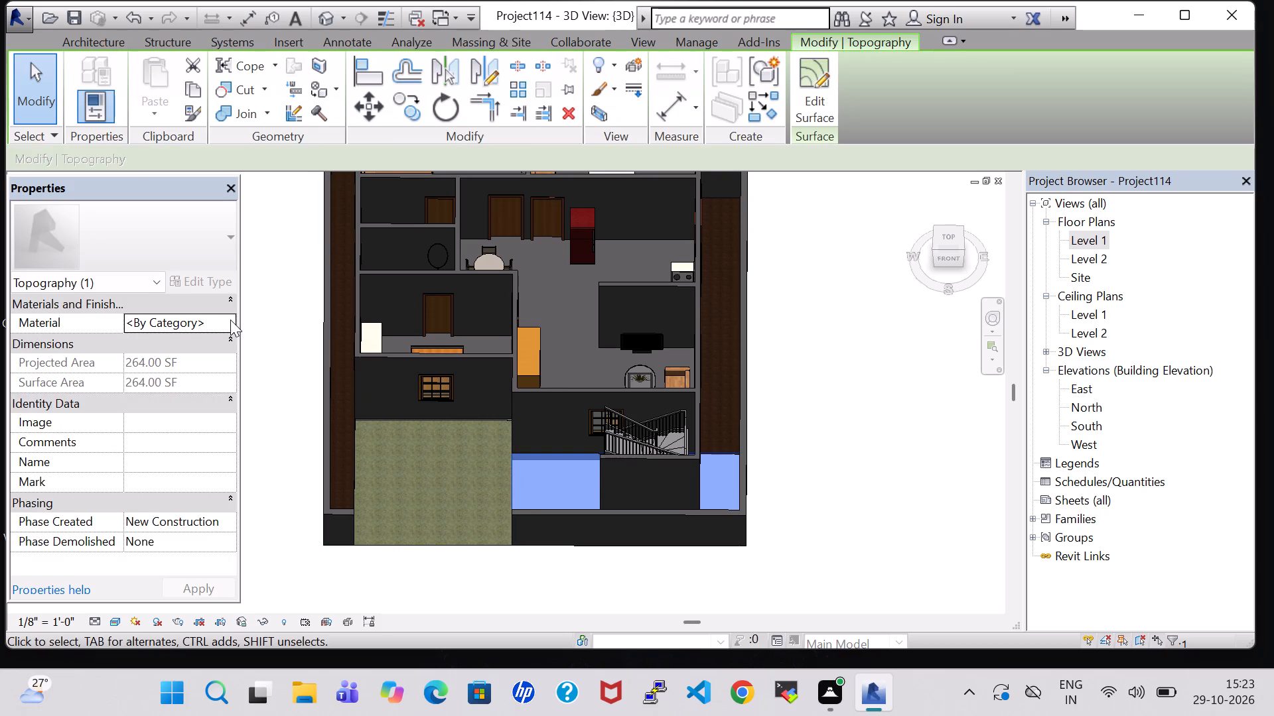
left_click(230, 320)
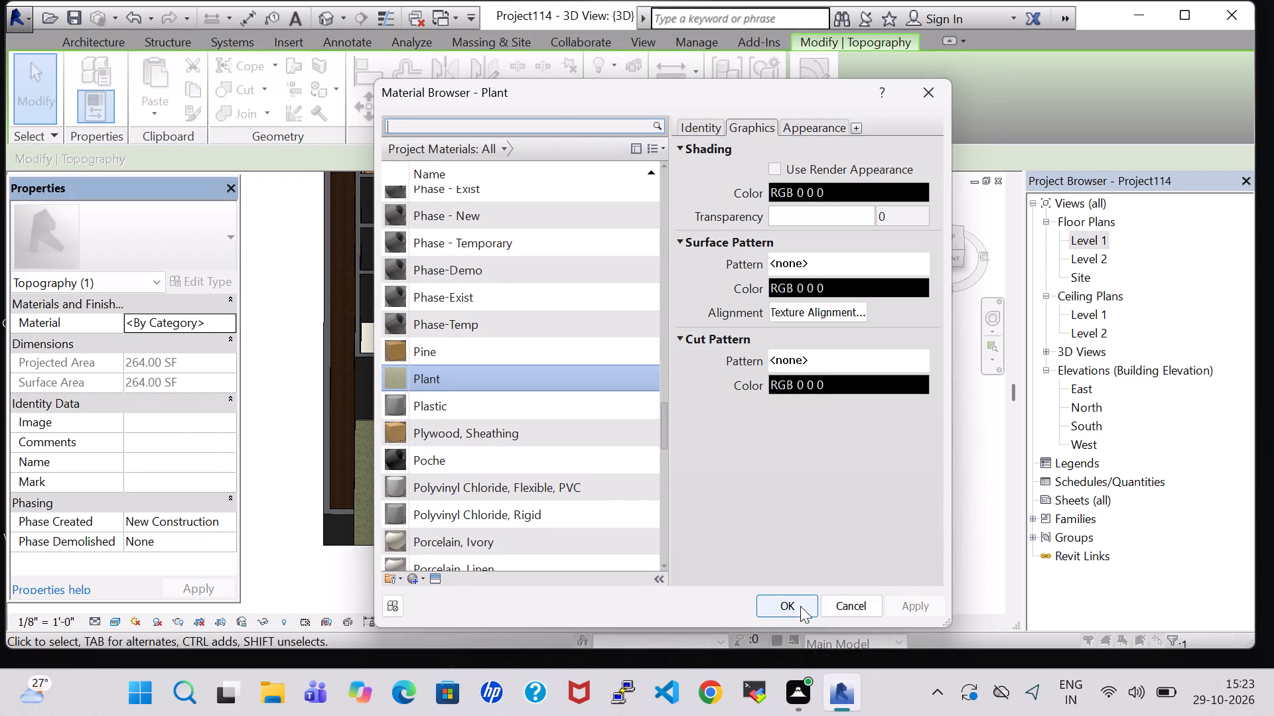
left_click(799, 605)
left_click(779, 487)
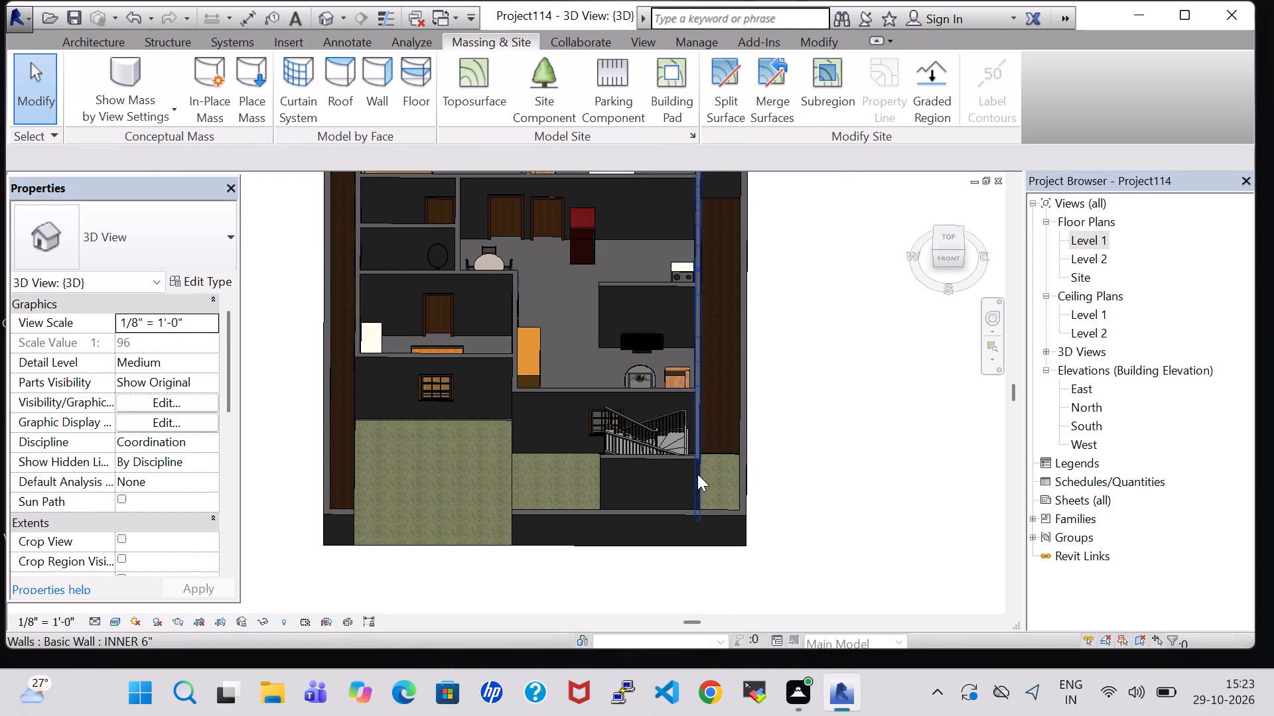
left_click(696, 475)
left_click(708, 571)
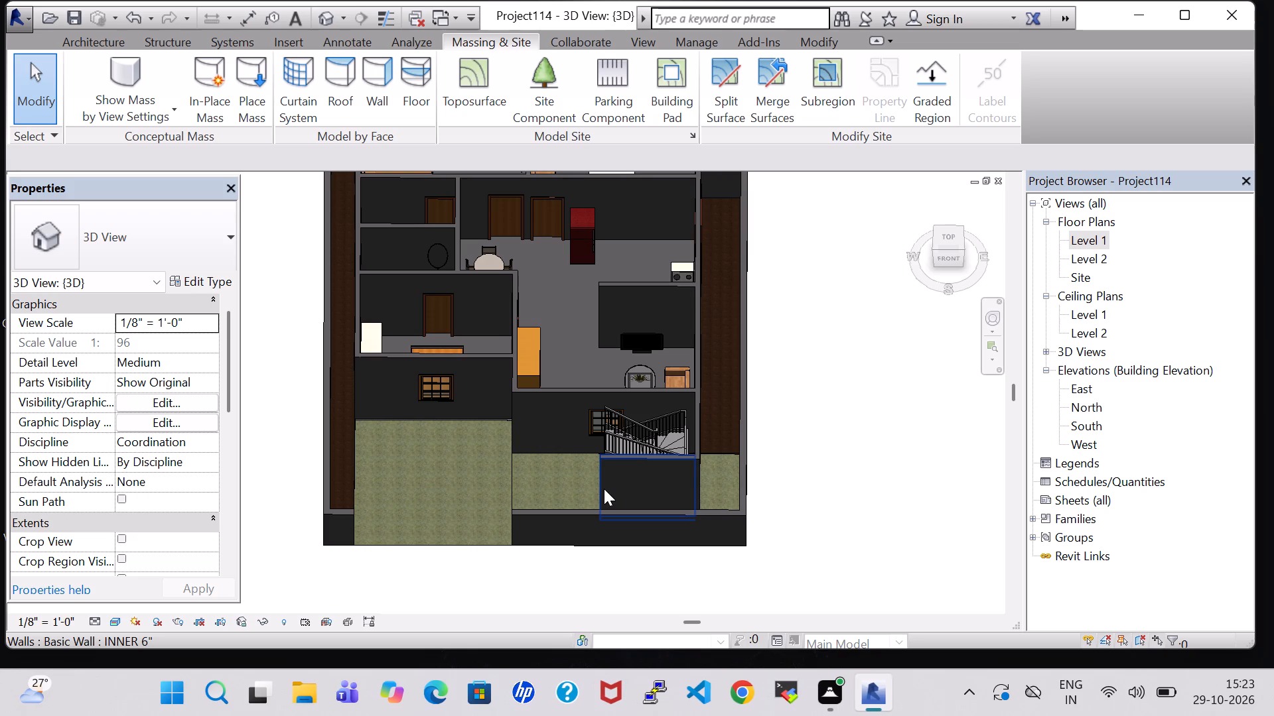
Assign the Plant material to the narrow toposurface alongside the living hall and kitchen, and check it in 3D.
middle_click_drag(823, 438, 821, 567)
left_click(726, 388)
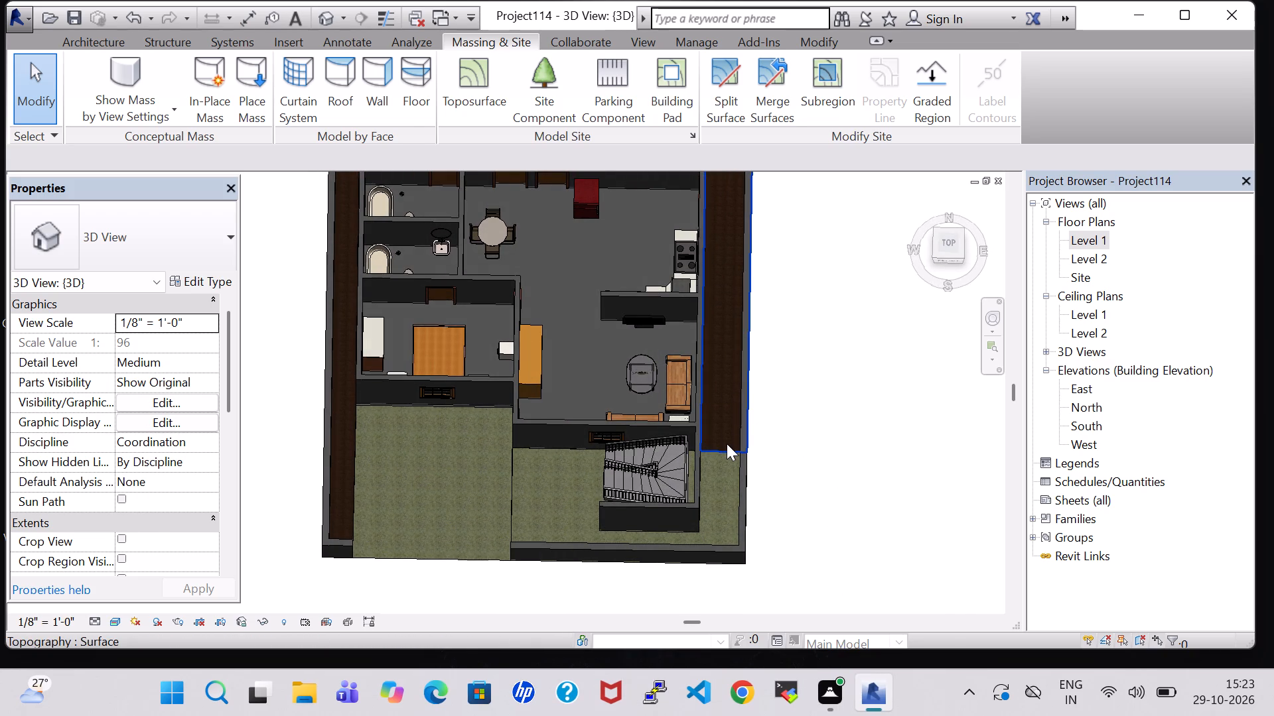
left_click(727, 444)
left_click(230, 320)
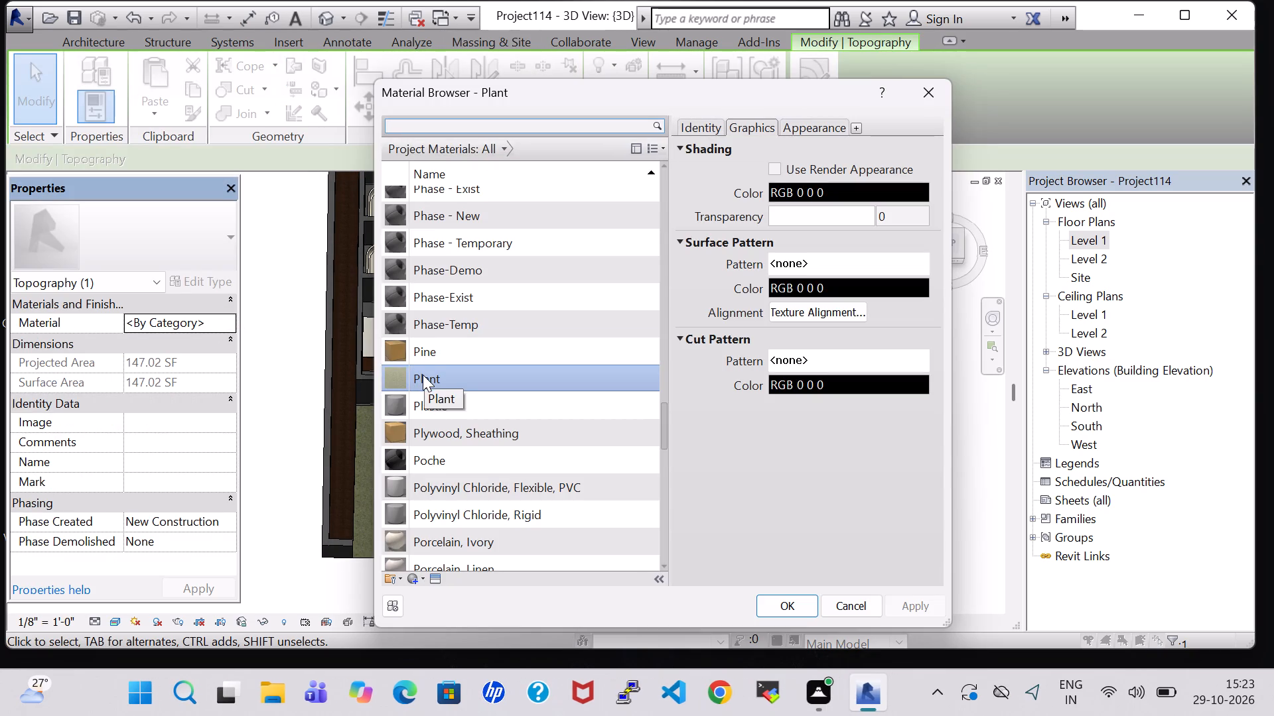
left_click(455, 385)
left_click(791, 607)
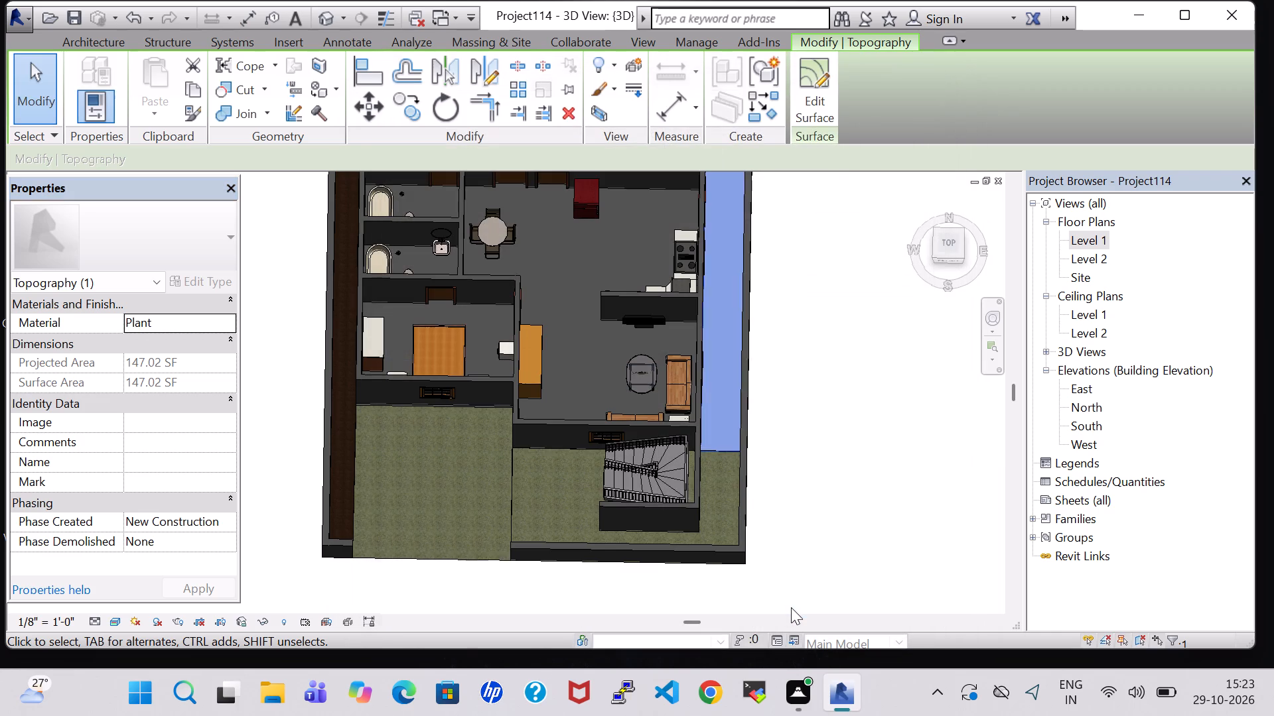
middle_click_drag(703, 582, 658, 355, "shift")
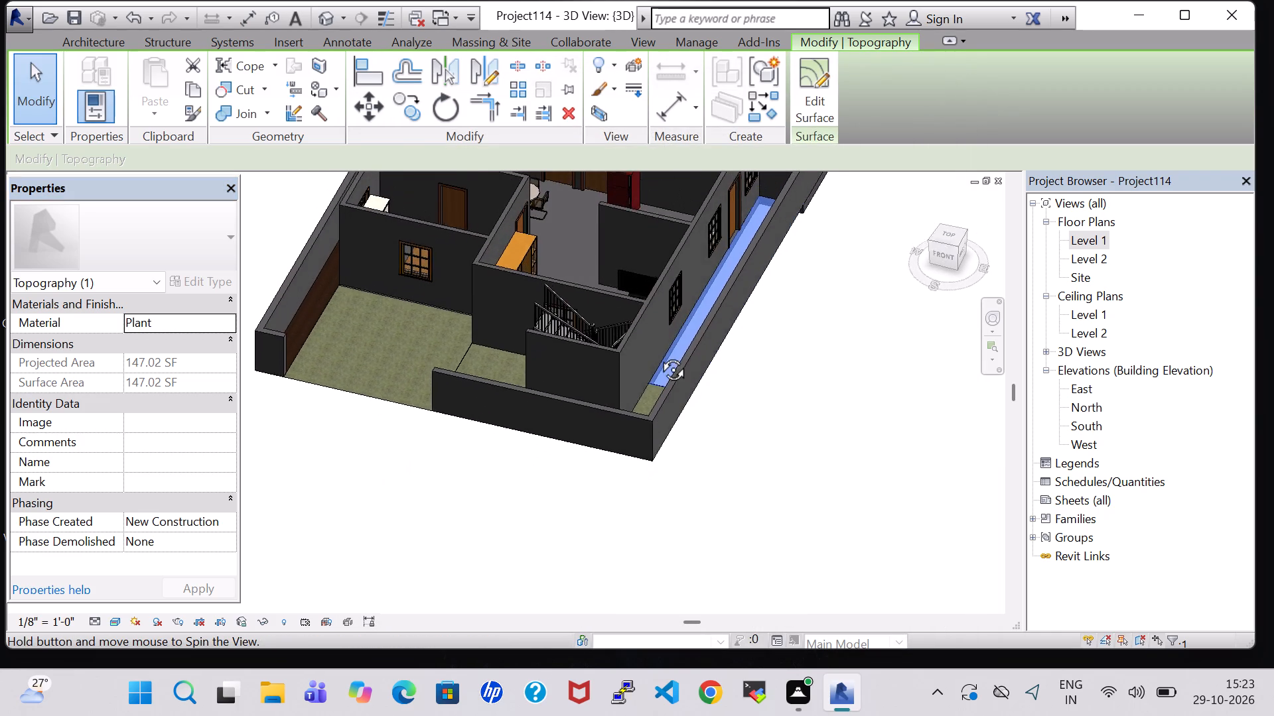
middle_click_drag(658, 355, 674, 357, "shift")
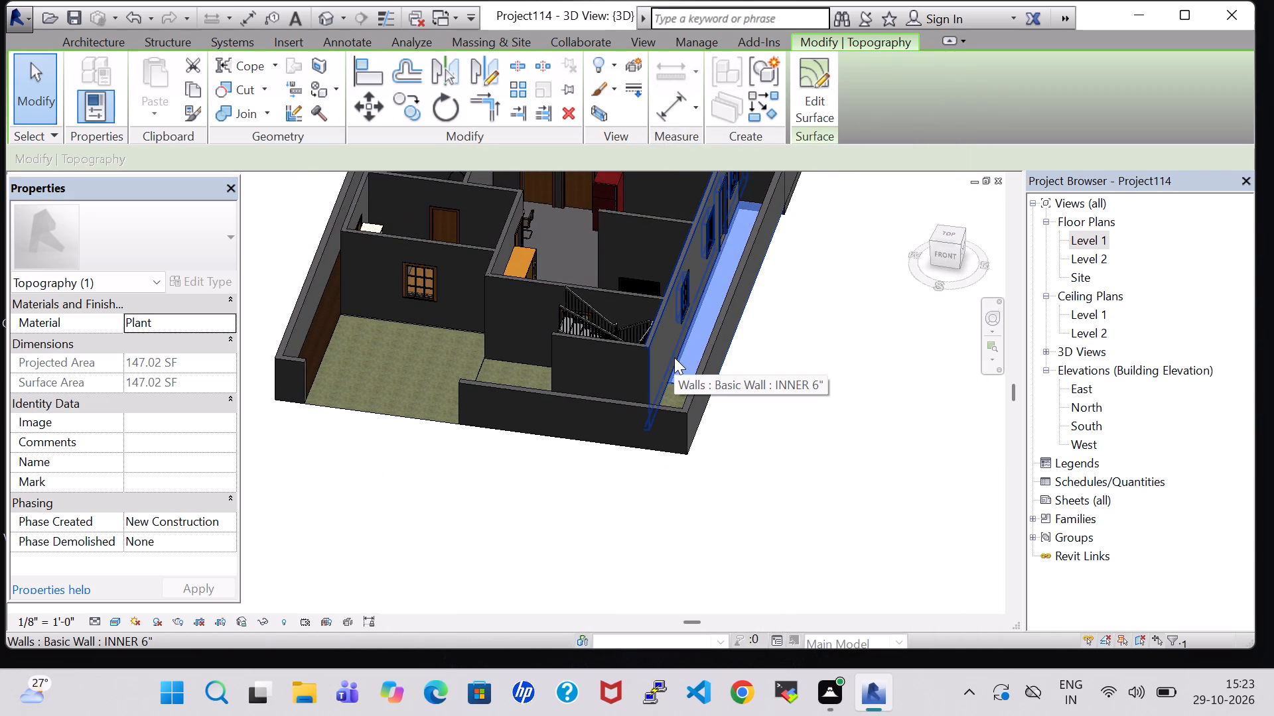
Assign the Plant material to the long narrow toposurface between the guest room side of the house and the compound wall.
scroll(674, 357, "down", 2)
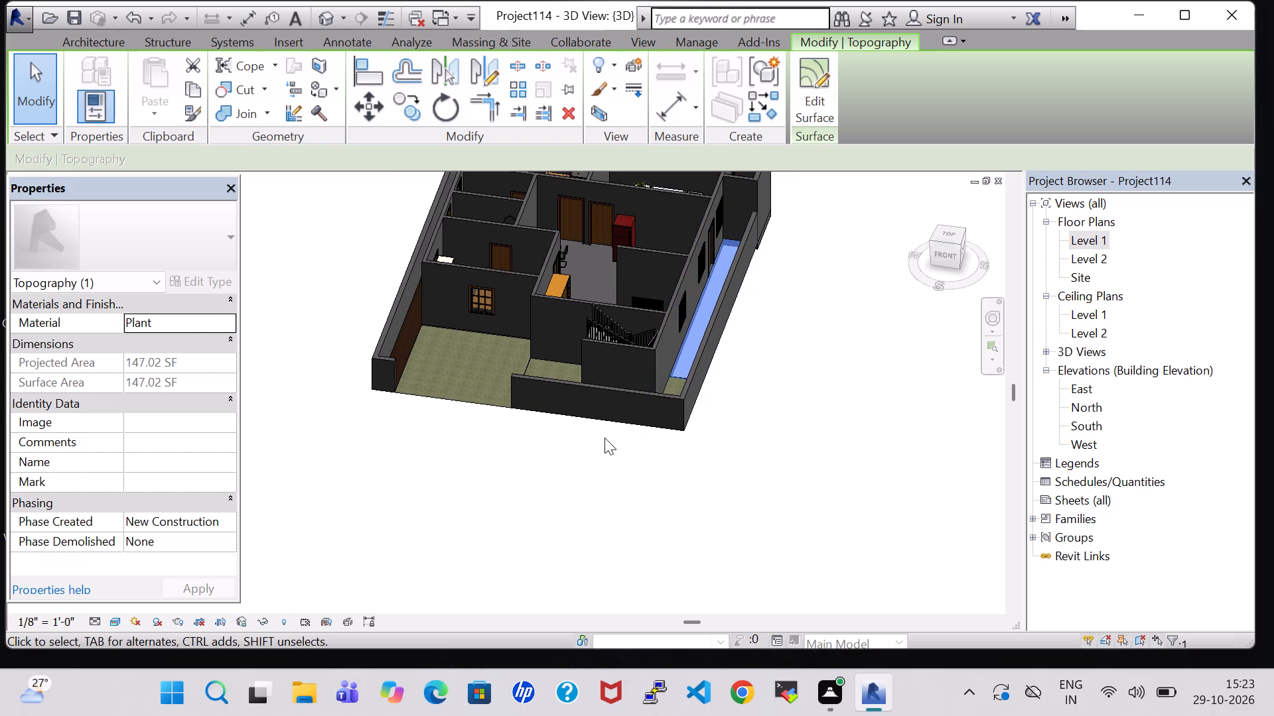
middle_click_drag(439, 408, 522, 432)
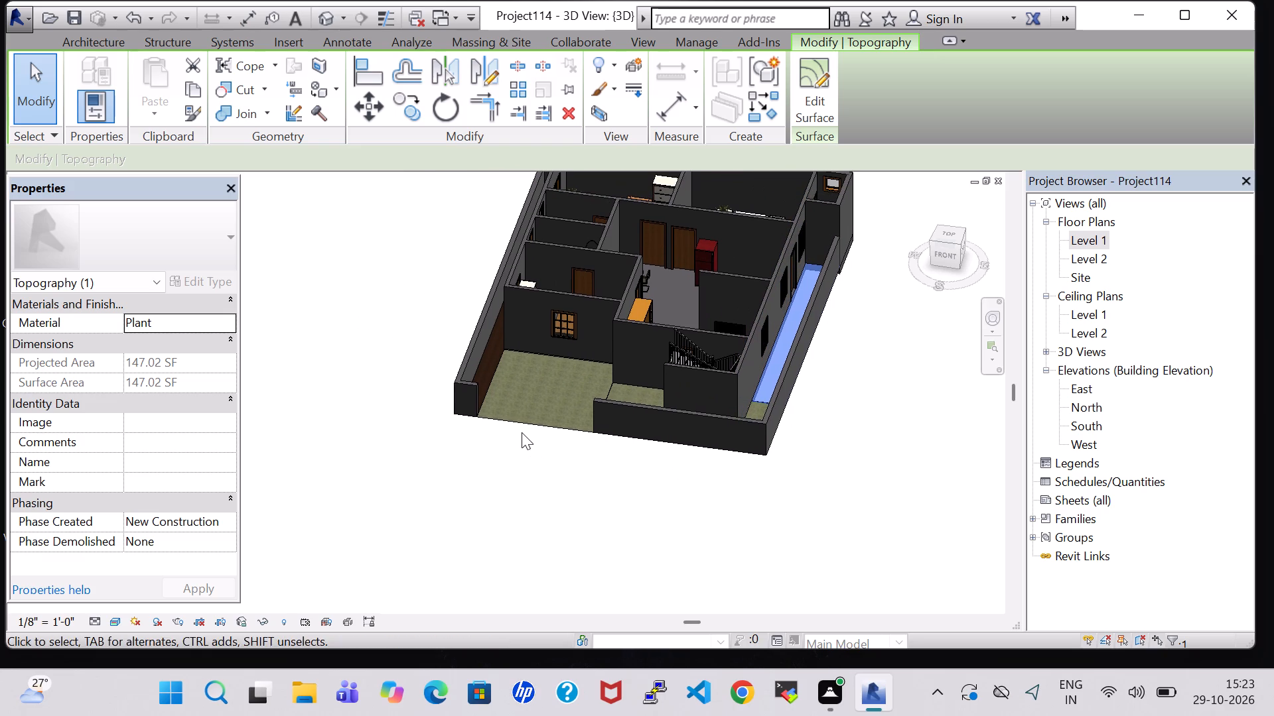
middle_click_drag(520, 407, 575, 432)
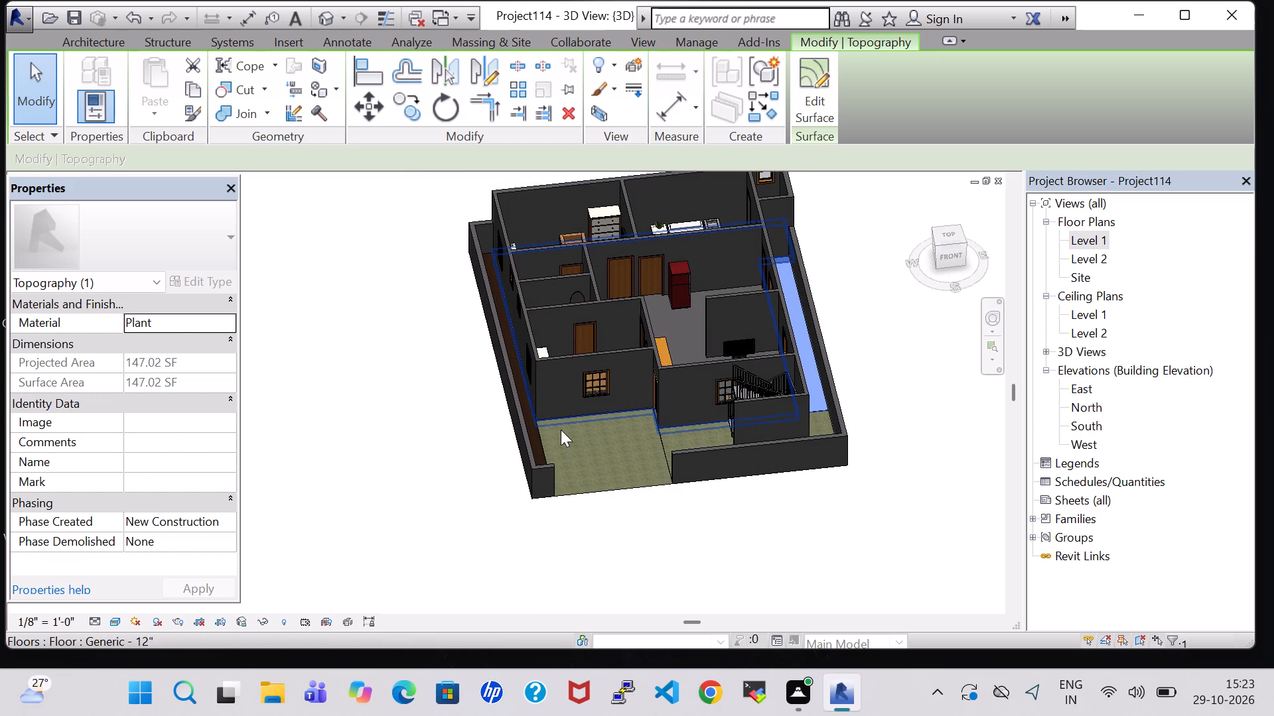
left_click(491, 266)
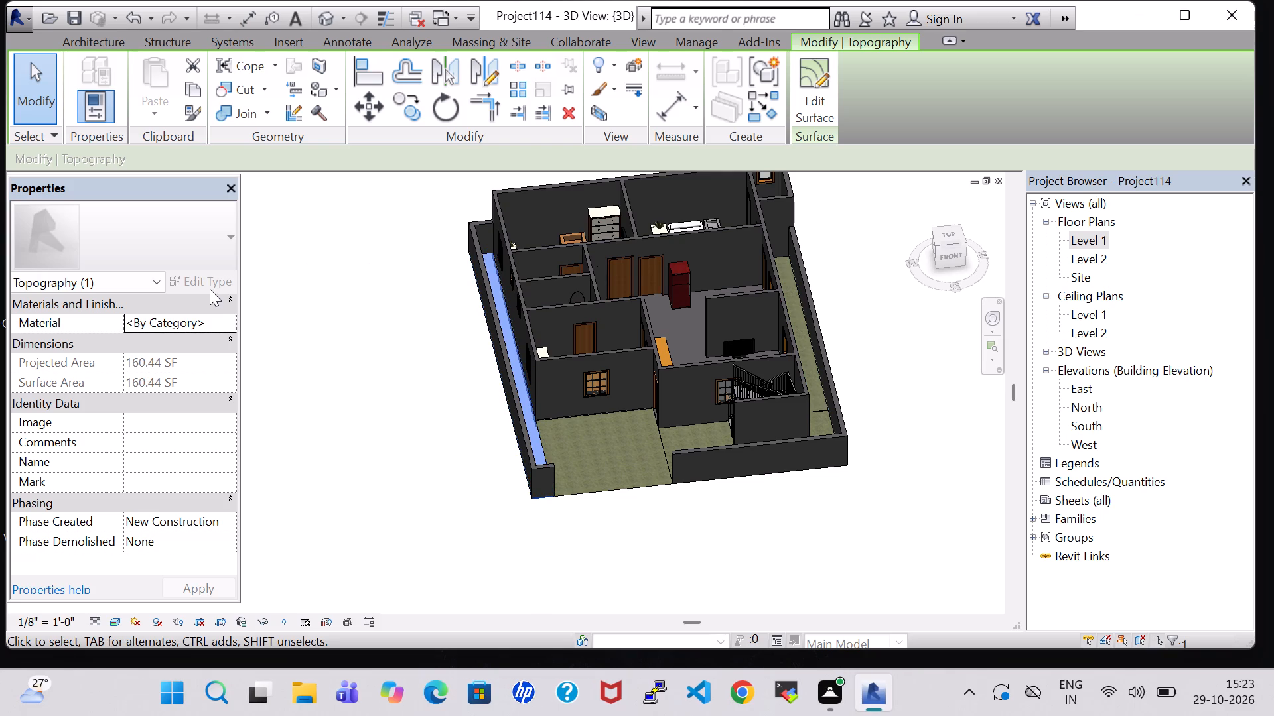
left_click(228, 318)
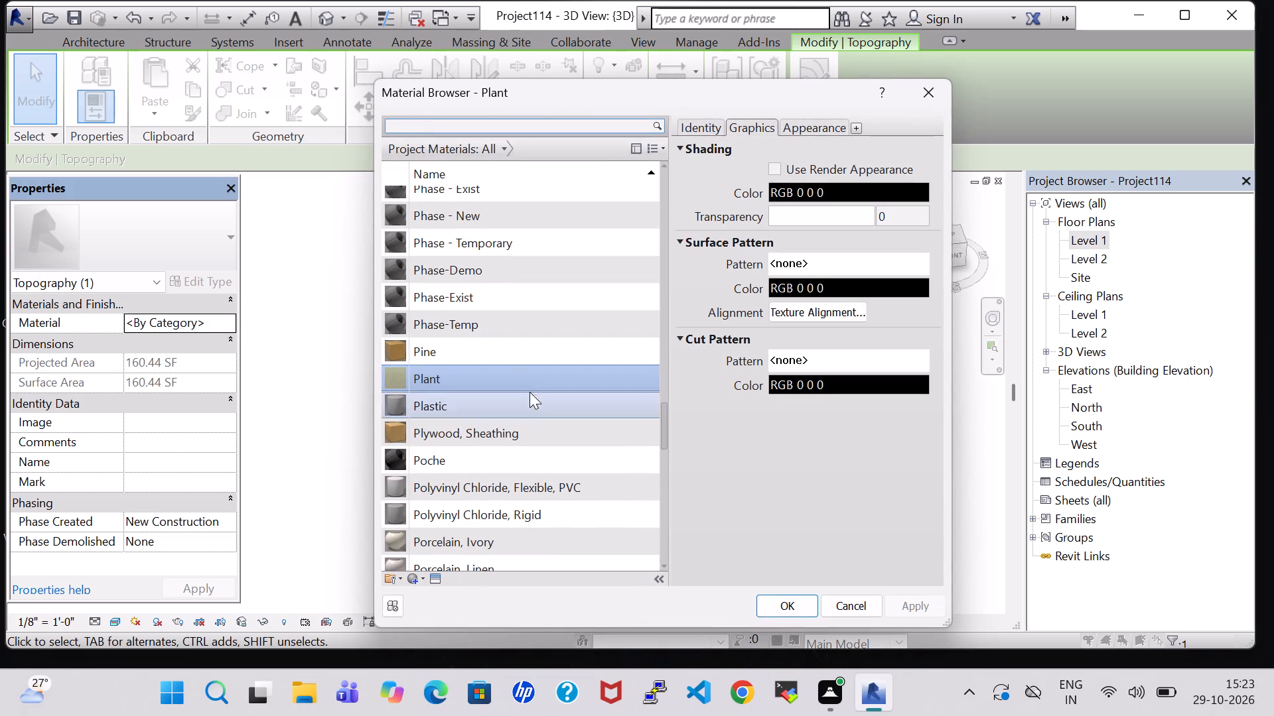
left_click(784, 611)
left_click(572, 565)
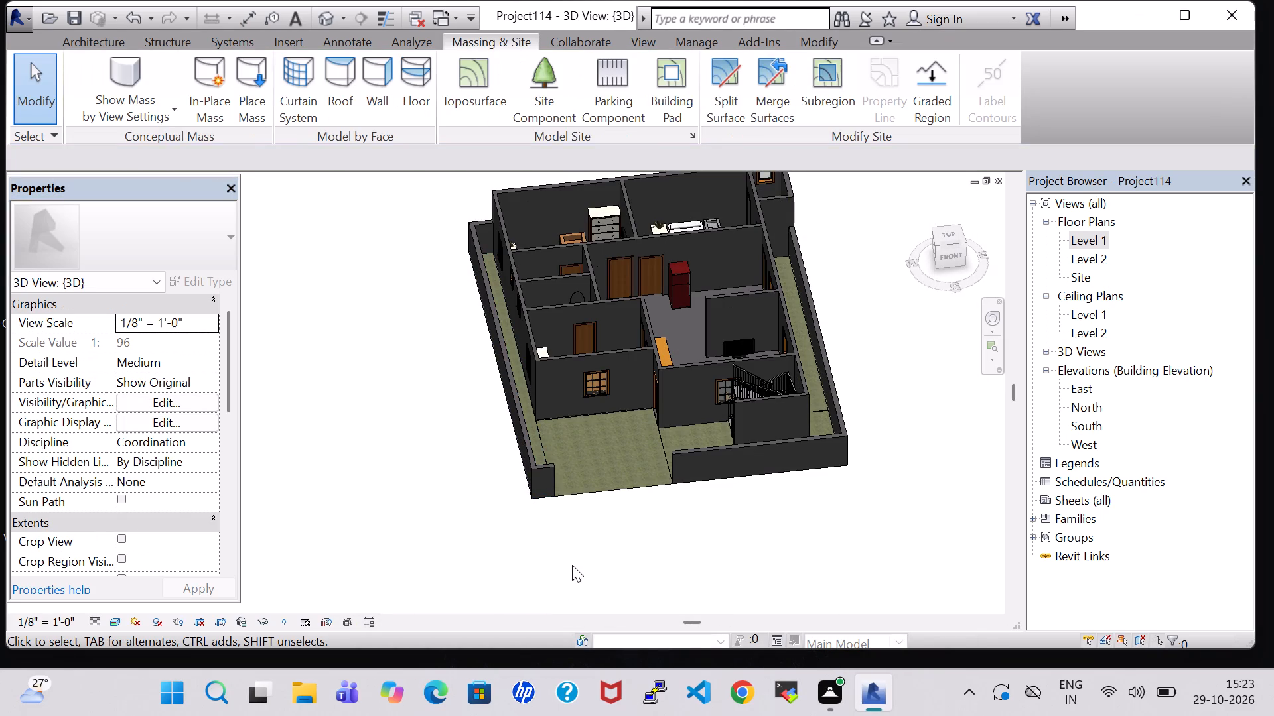
Duplicate the wall type of the long front compound wall, in front of the staircase, as OUTER 5'.
middle_click_drag(654, 536, 628, 384)
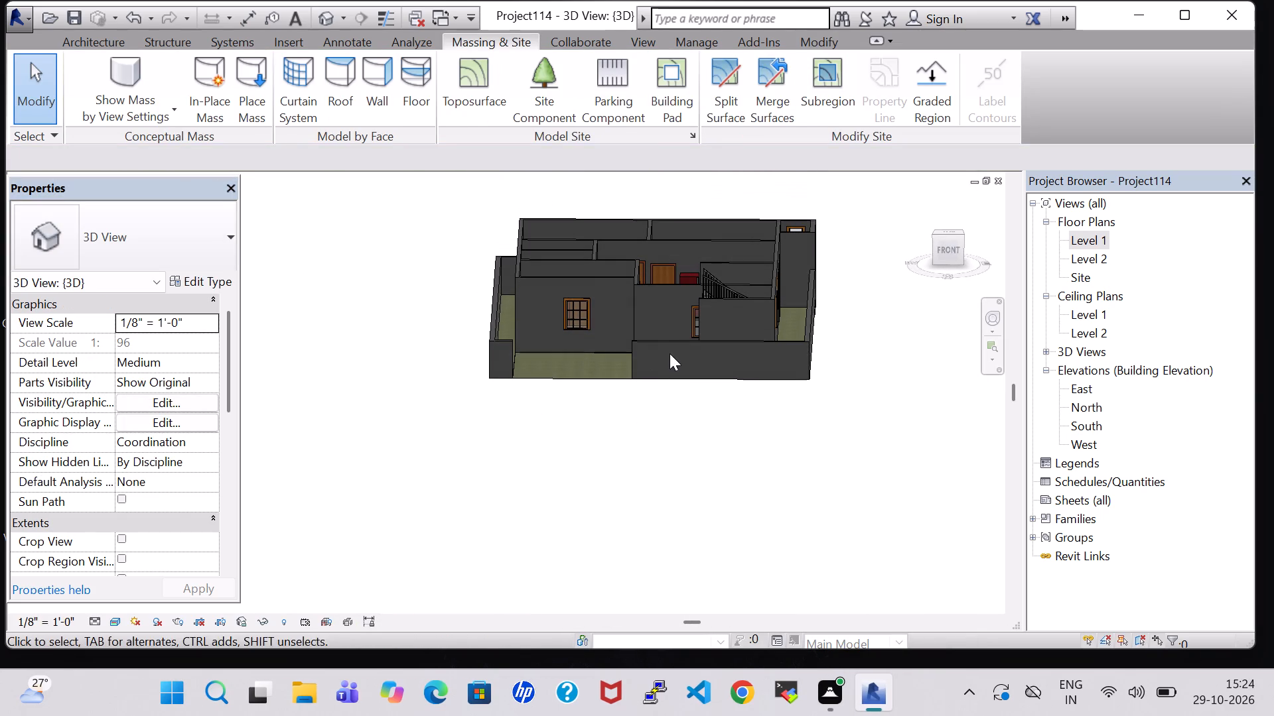
left_click(670, 343)
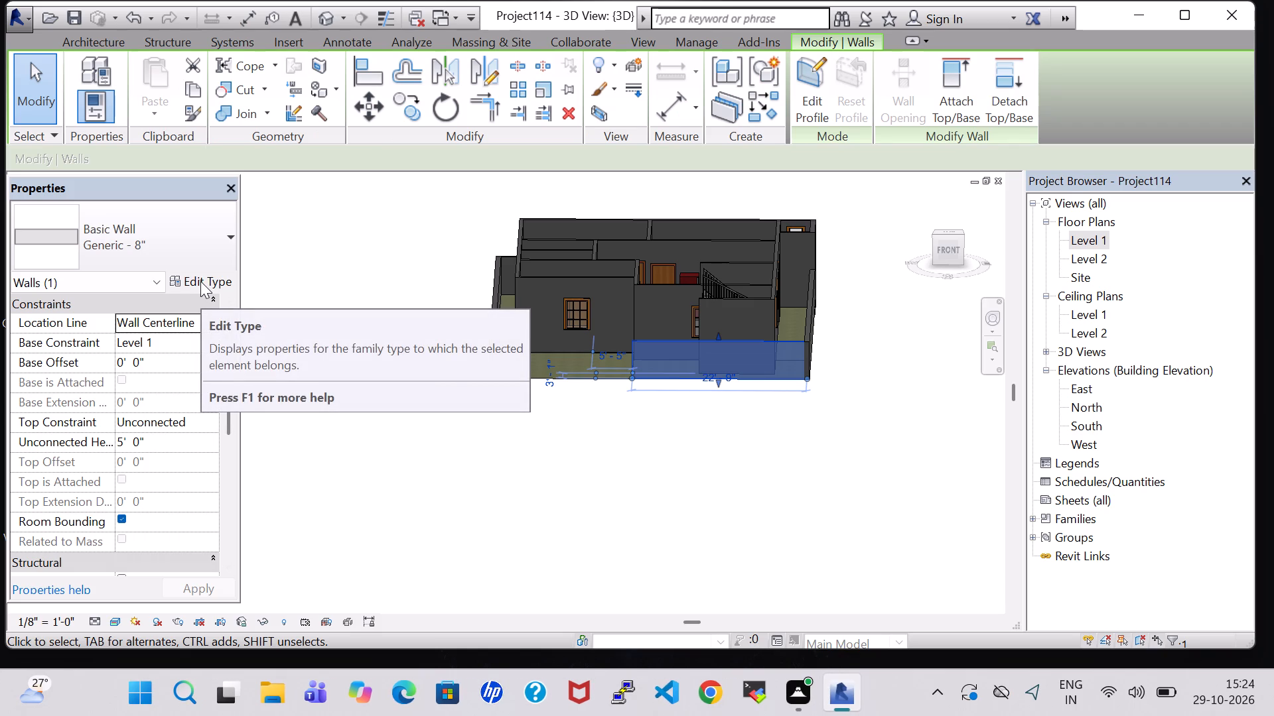
left_click(200, 281)
left_click(714, 150)
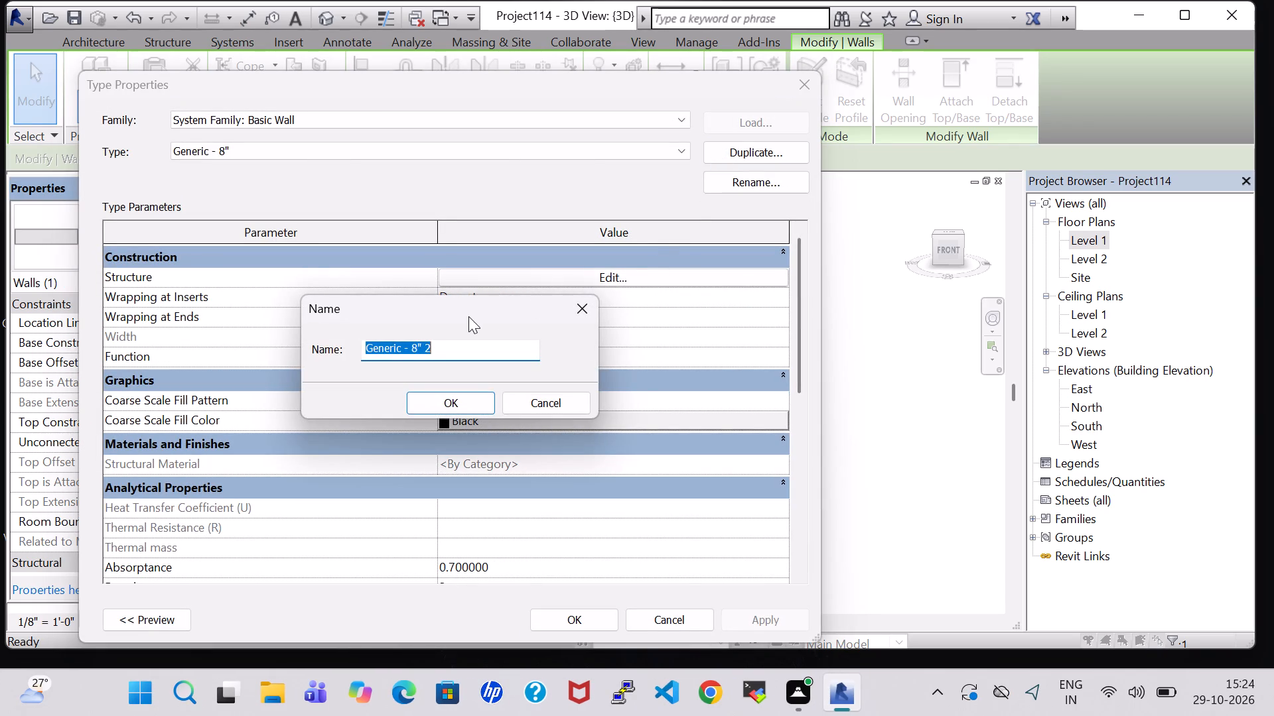
left_click(455, 341)
key("BackSpace")
key("BackSpace")
key("BackSpace")
key("BackSpace")
key("BackSpace")
key("BackSpace")
key("BackSpace")
key("BackSpace")
key("BackSpace")
key("BackSpace")
key("BackSpace")
key("BackSpace")
key("BackSpace")
key("BackSpace")
key("BackSpace")
key("BackSpace")
key("BackSpace")
key("BackSpace")
key("BackSpace")
key("BackSpace")
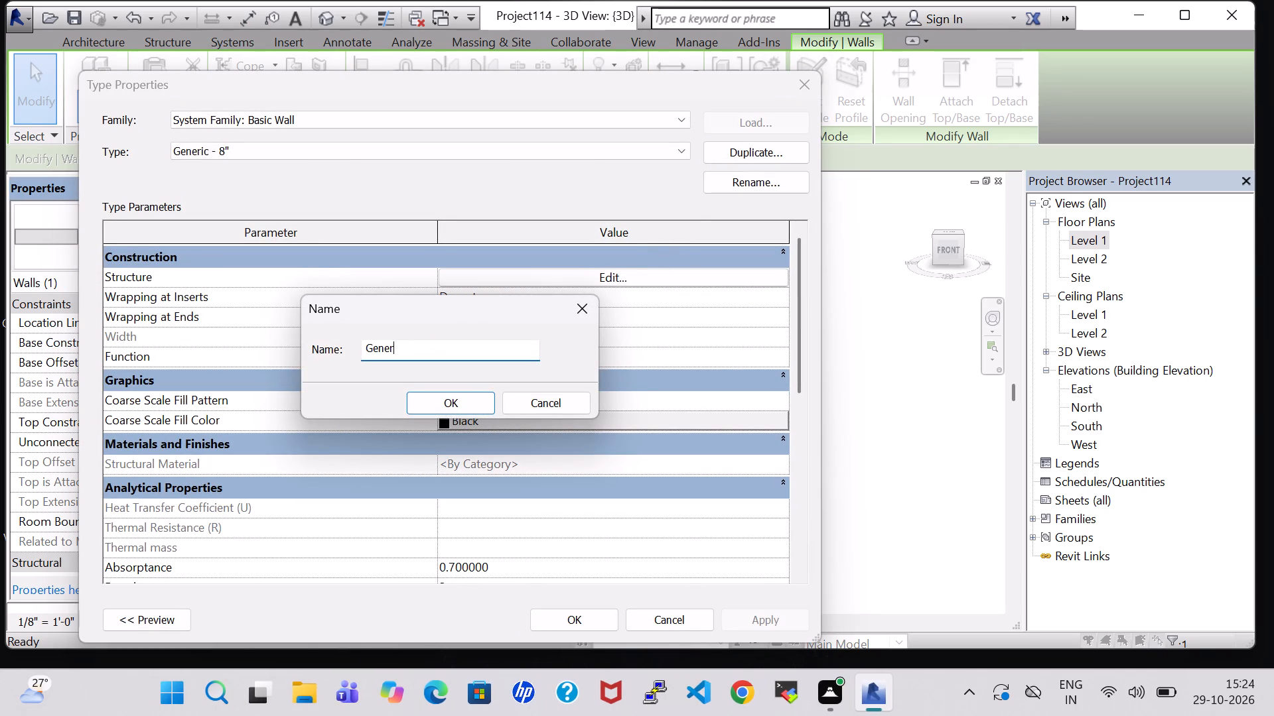
type("OU")
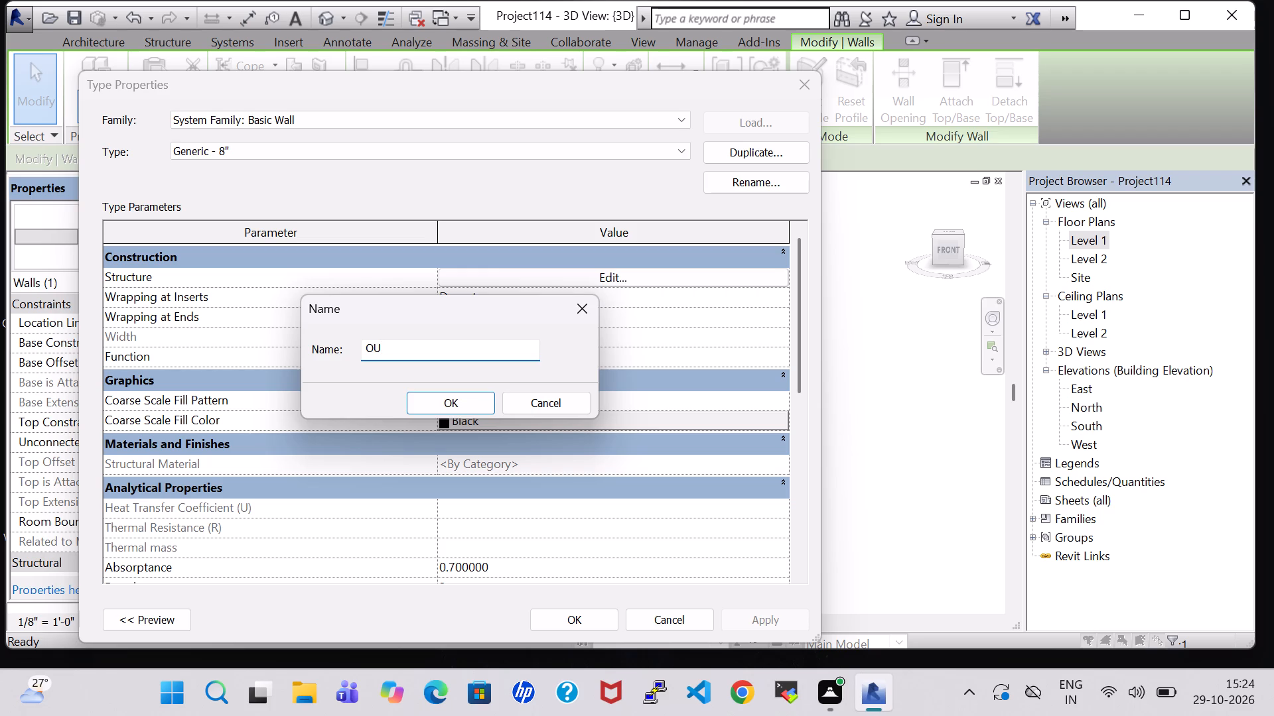
type("TER 5'")
key("Return")
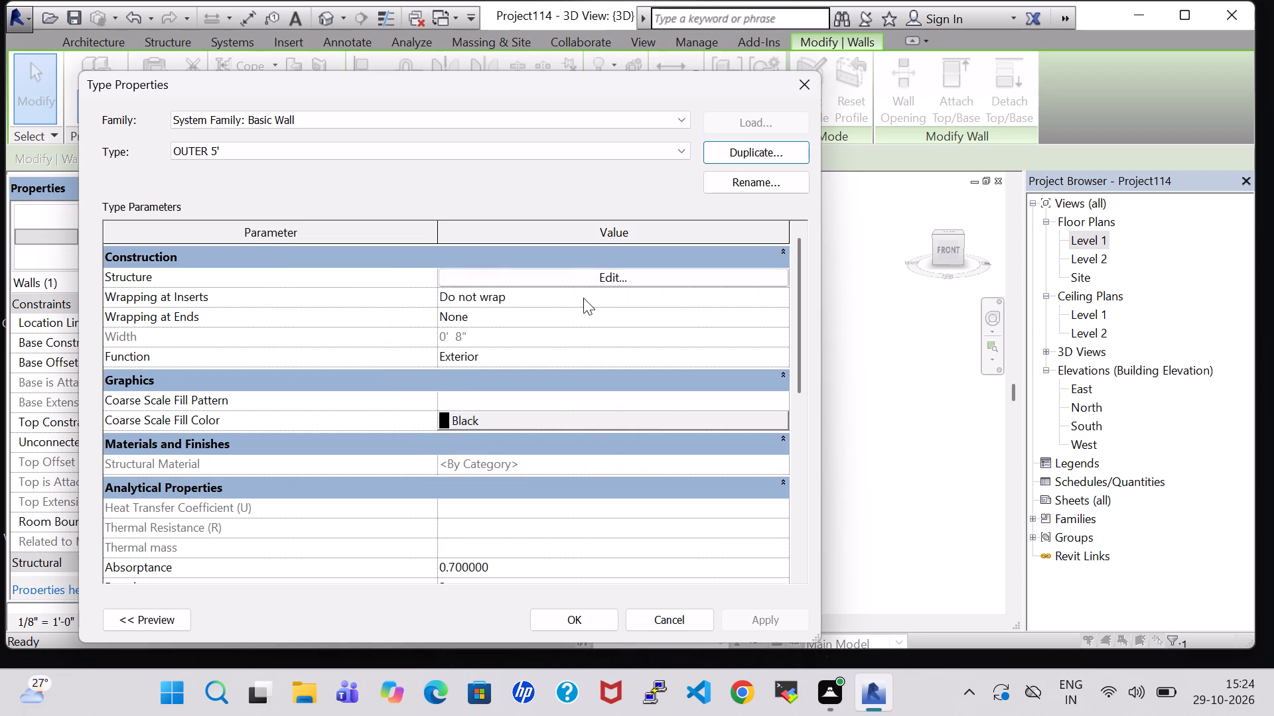
Set the structure layer material of the OUTER 5' wall type to Birch and apply the type changes.
left_click(622, 276)
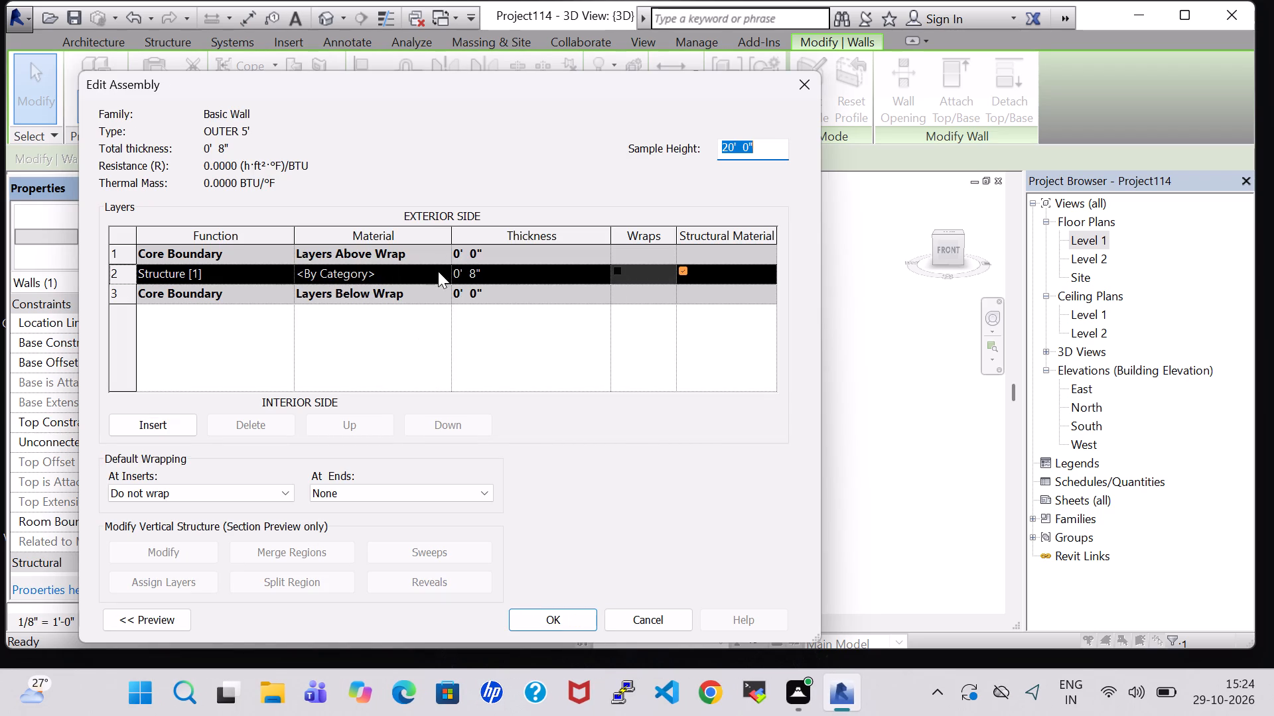
left_click(442, 268)
scroll(451, 377, "up", 2)
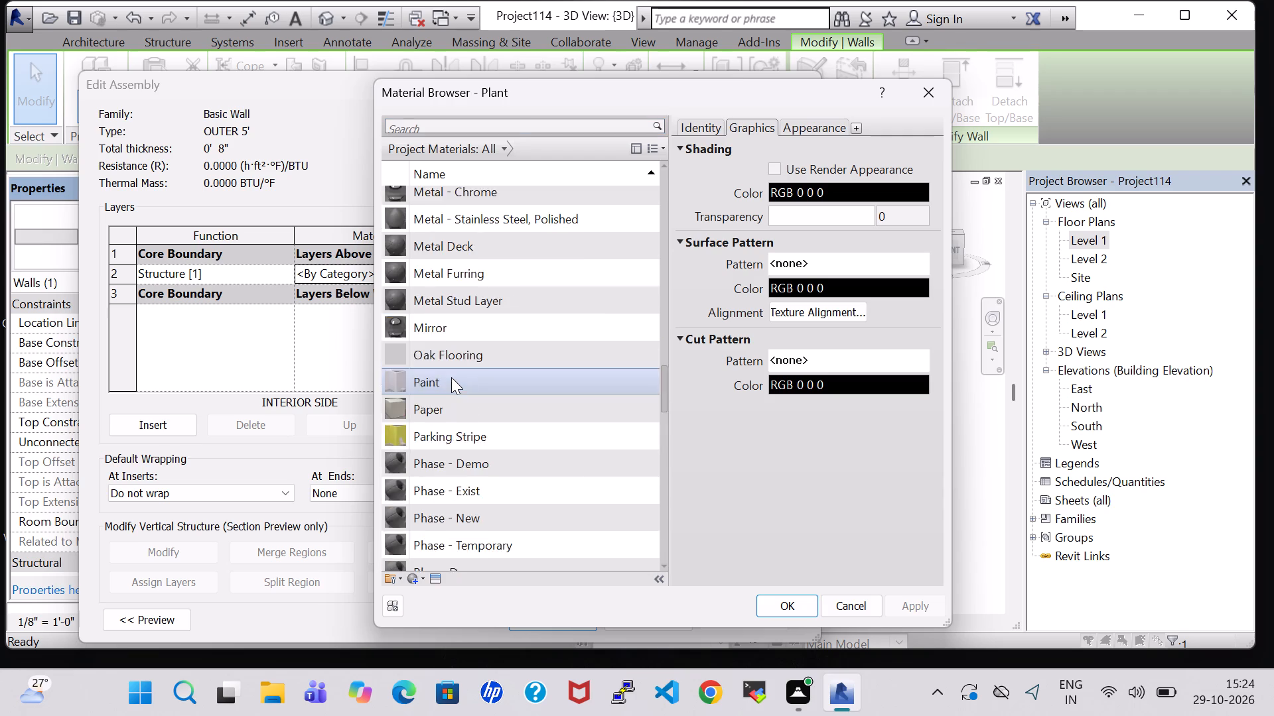
scroll(451, 377, "up", 18)
scroll(451, 377, "up", 3)
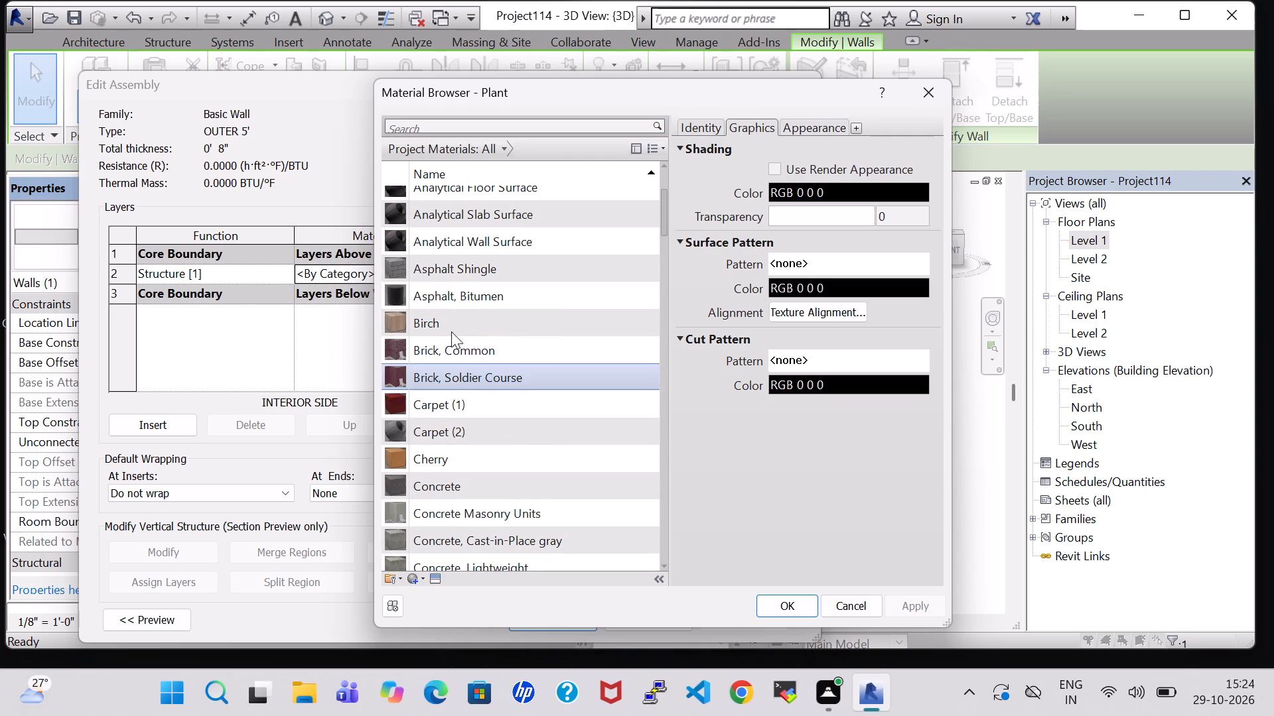
left_click(451, 322)
left_click(791, 604)
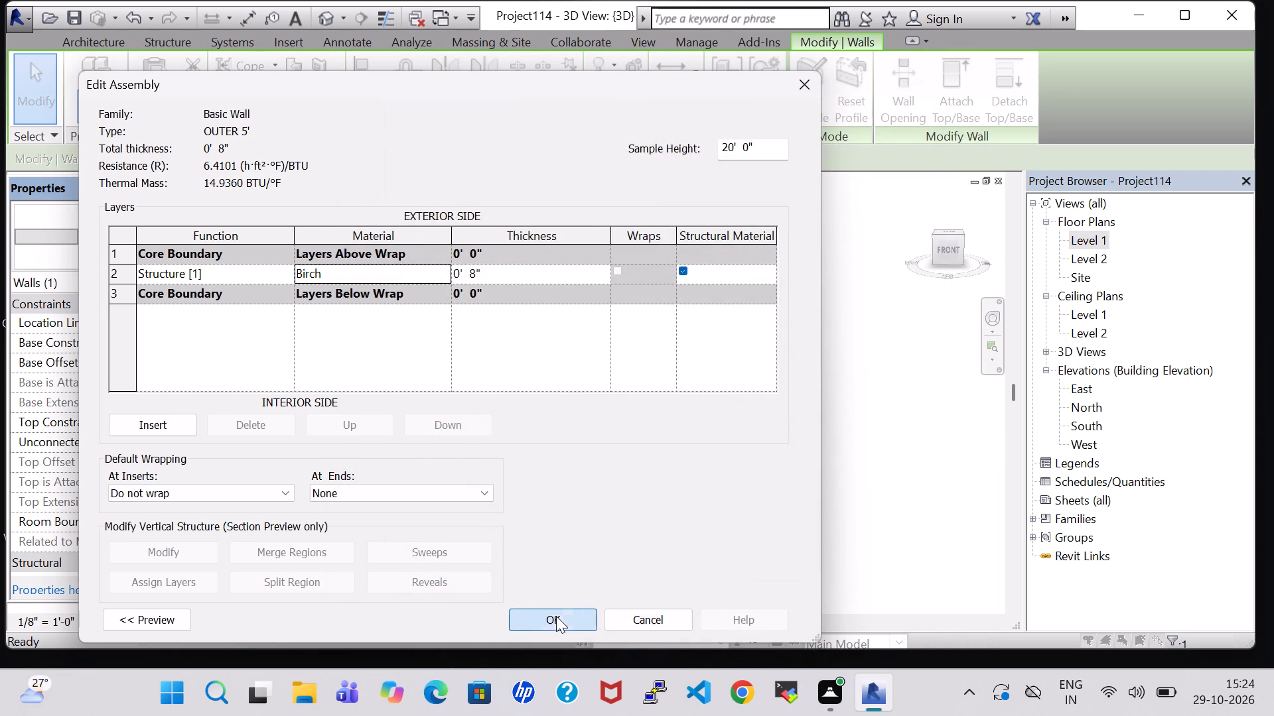
left_click(556, 616)
left_click(575, 615)
left_click(641, 497)
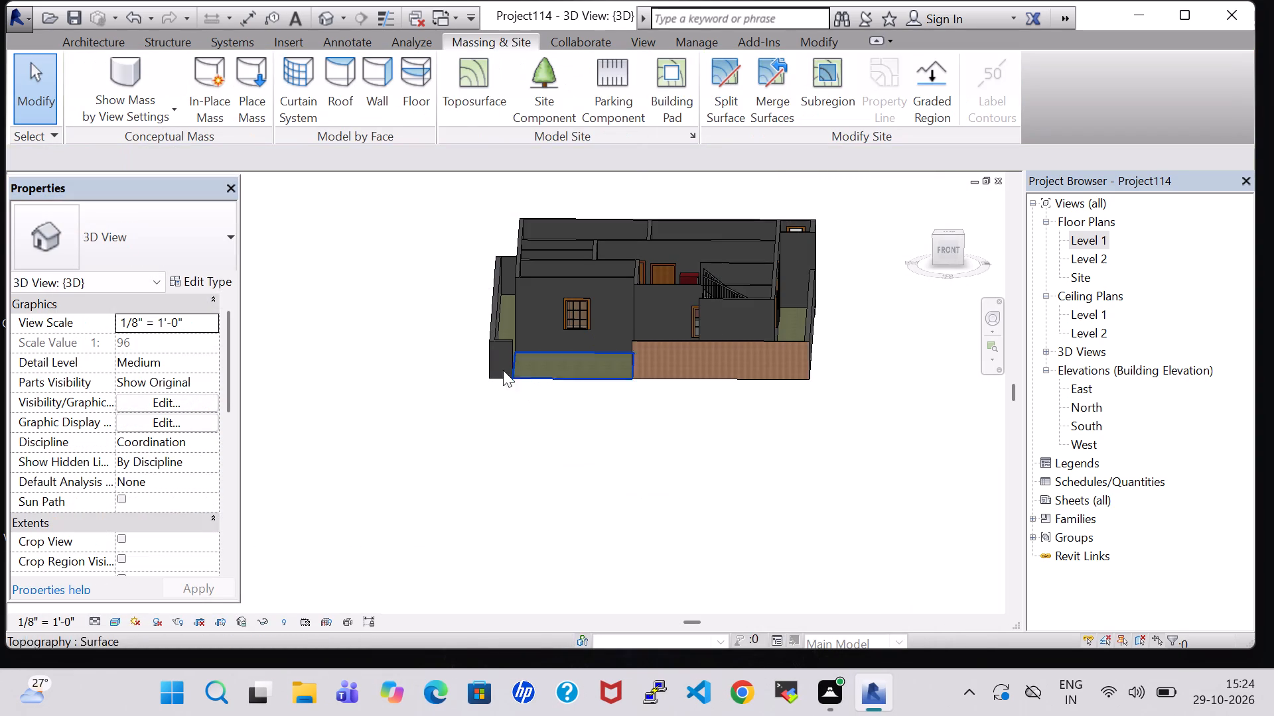
Change the short front compound wall beside the gate opening and the adjoining long side wall to the OUTER 5' type.
left_click(495, 344)
left_click(140, 204)
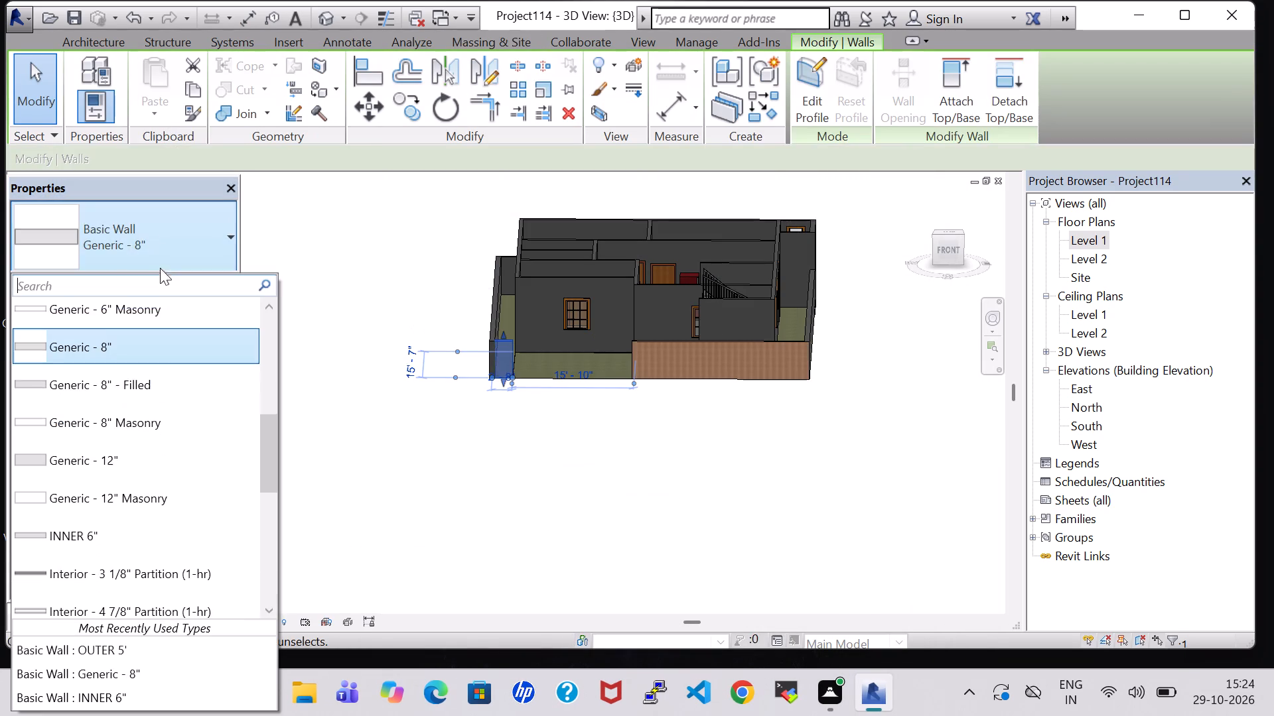
left_click(159, 642)
left_click(395, 530)
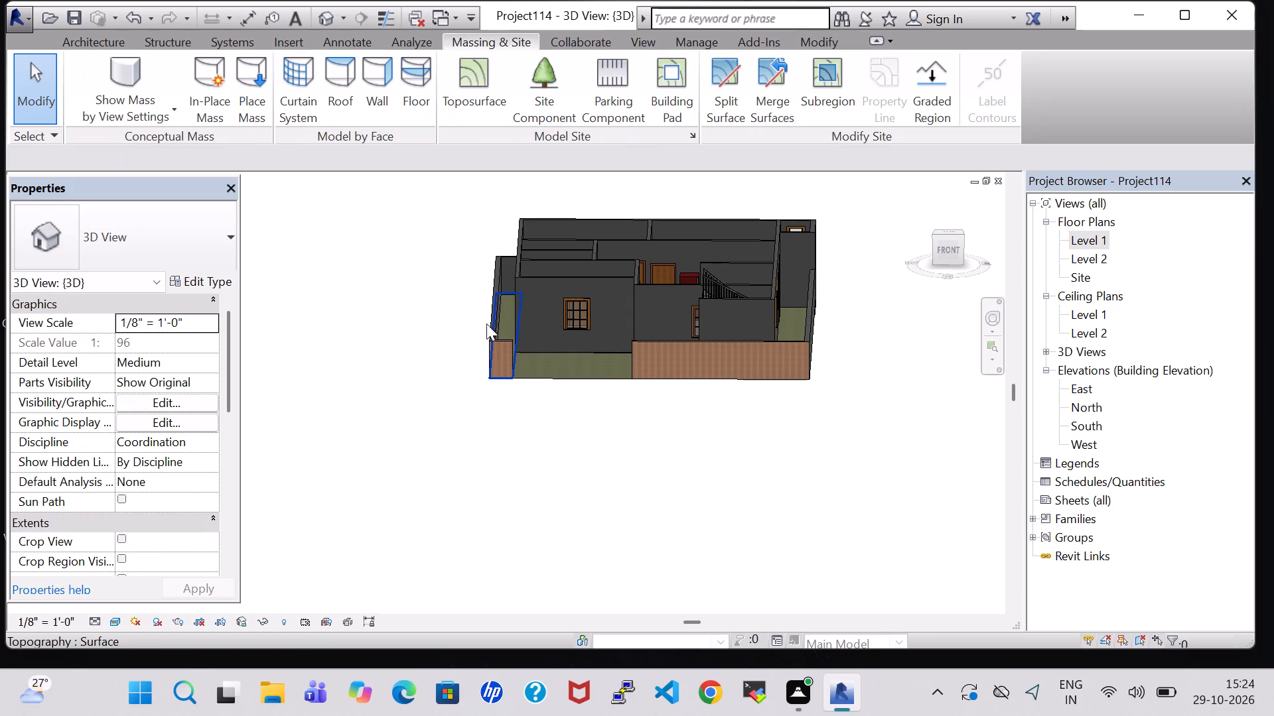
left_click(491, 276)
left_click(136, 230)
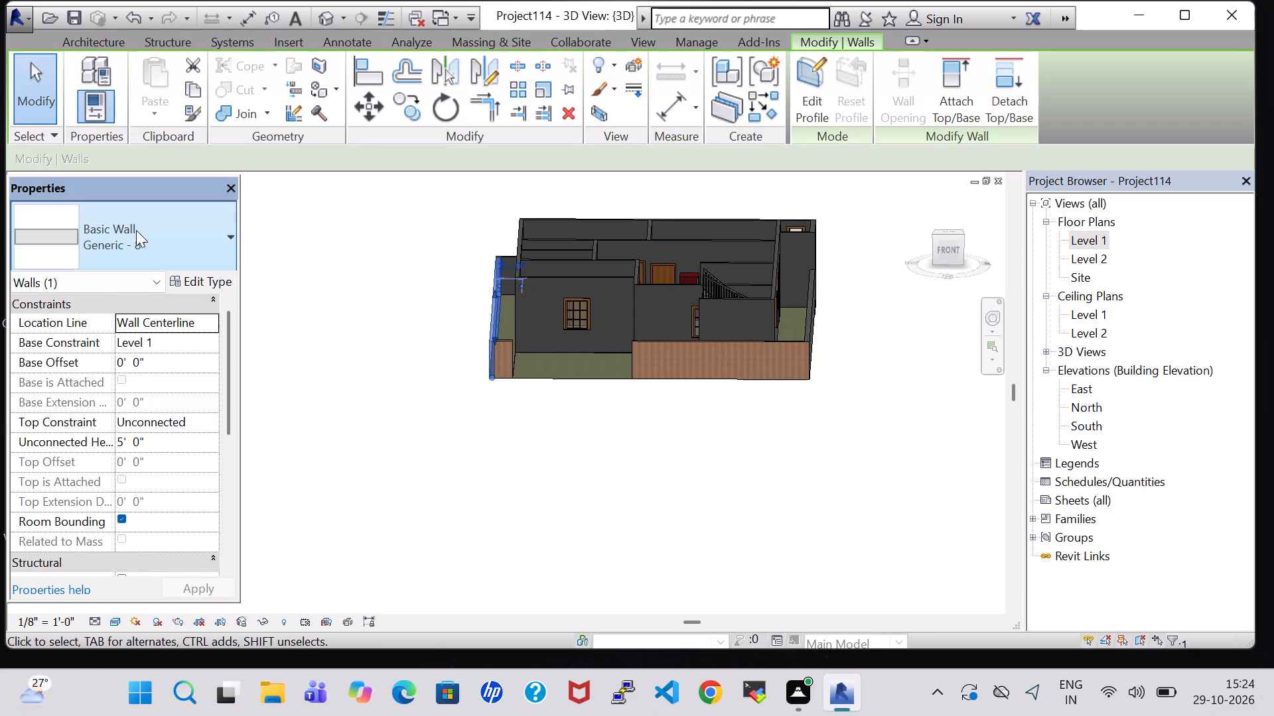
left_click(139, 654)
left_click(431, 539)
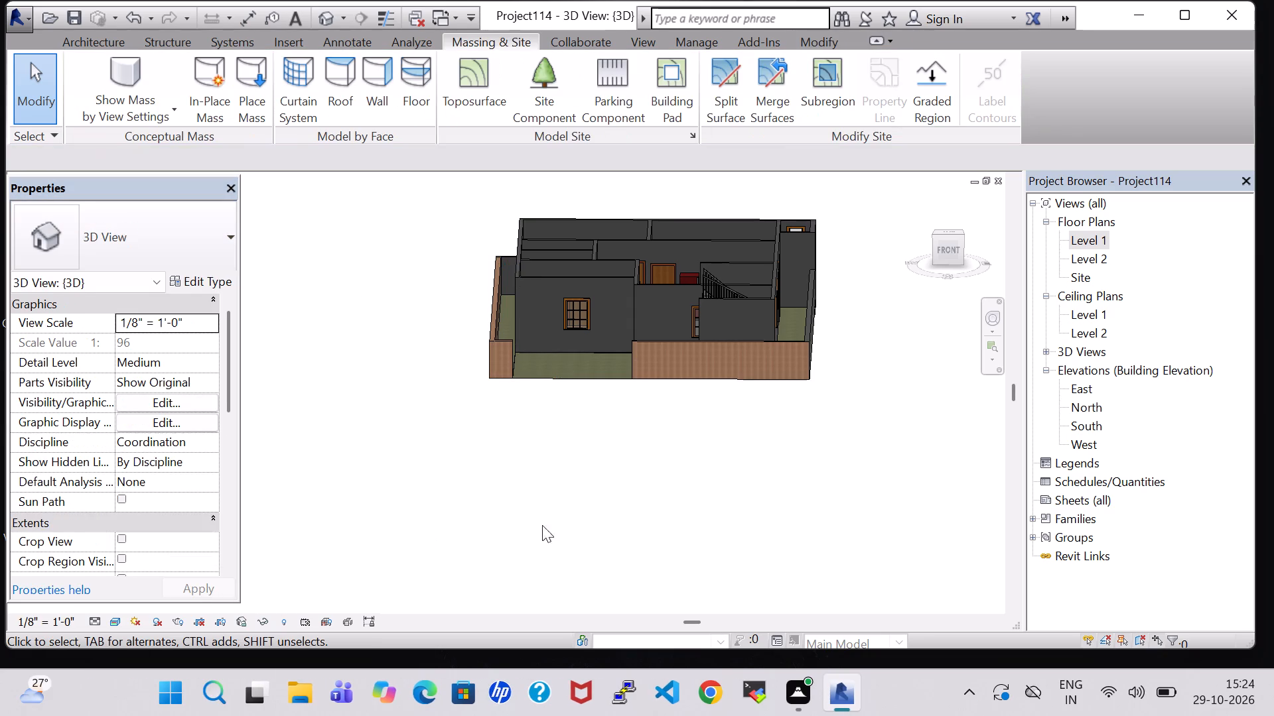
Change the short compound wall closing the rear of the guest-room-side strip to the OUTER 5' type.
left_click(509, 257)
left_click(315, 329)
scroll(500, 303, "up", 5)
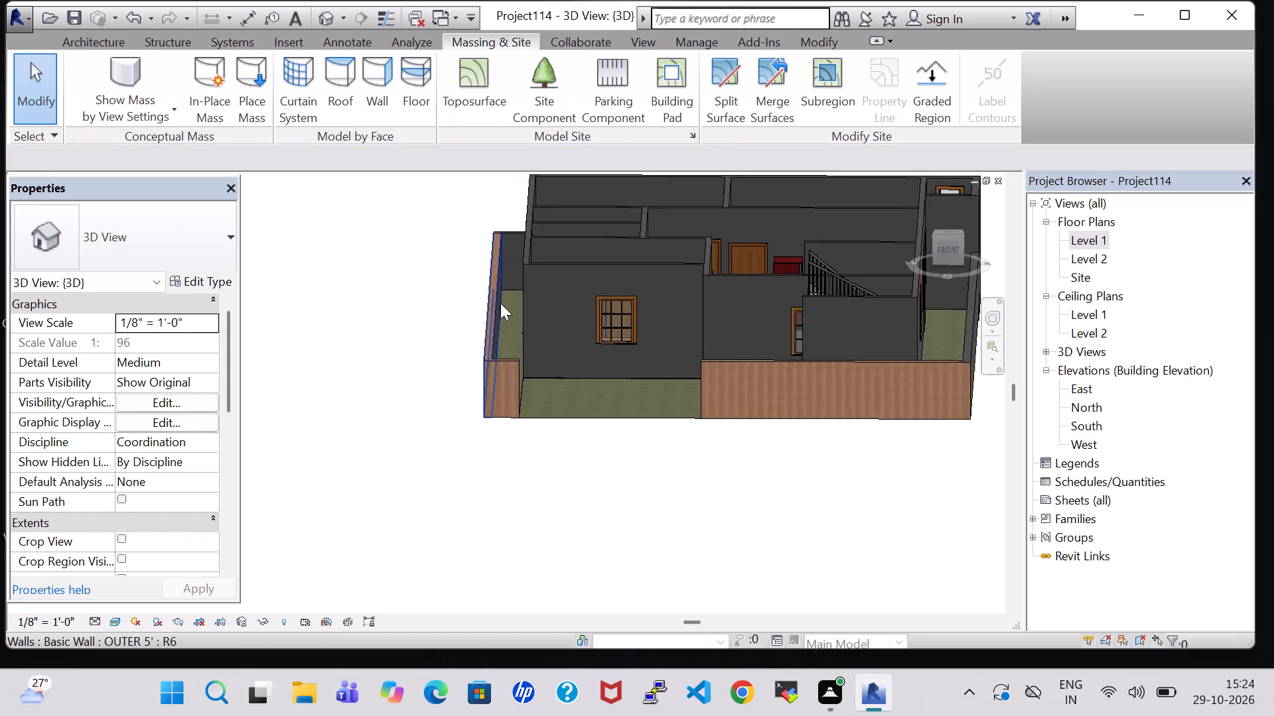
scroll(500, 303, "up", 2)
left_click(527, 182)
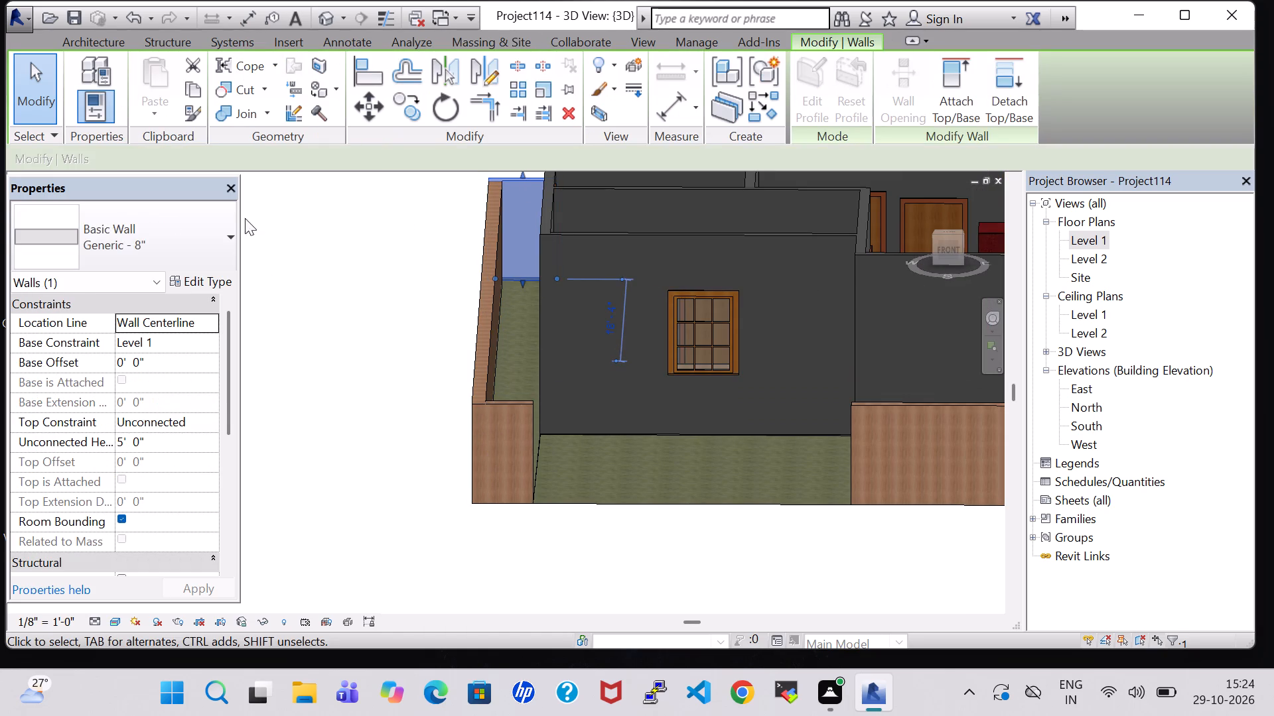
left_click(178, 225)
left_click(140, 652)
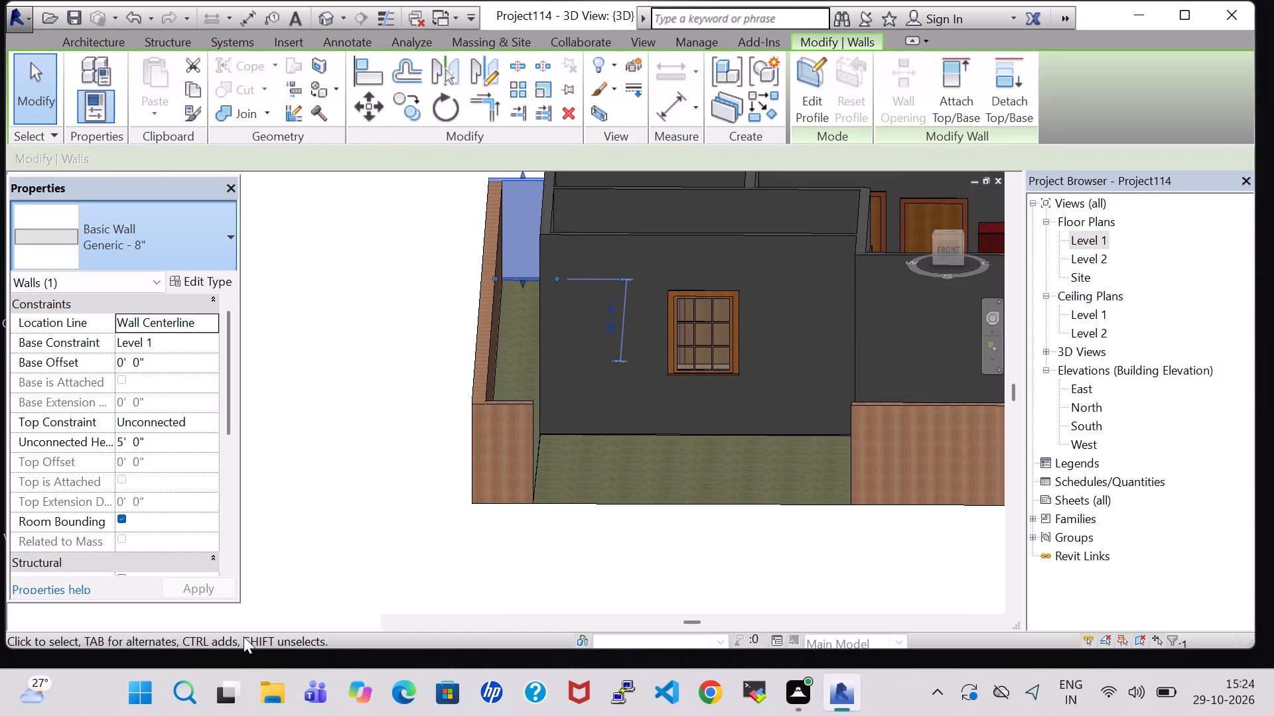
left_click(478, 617)
scroll(577, 554, "down", 8)
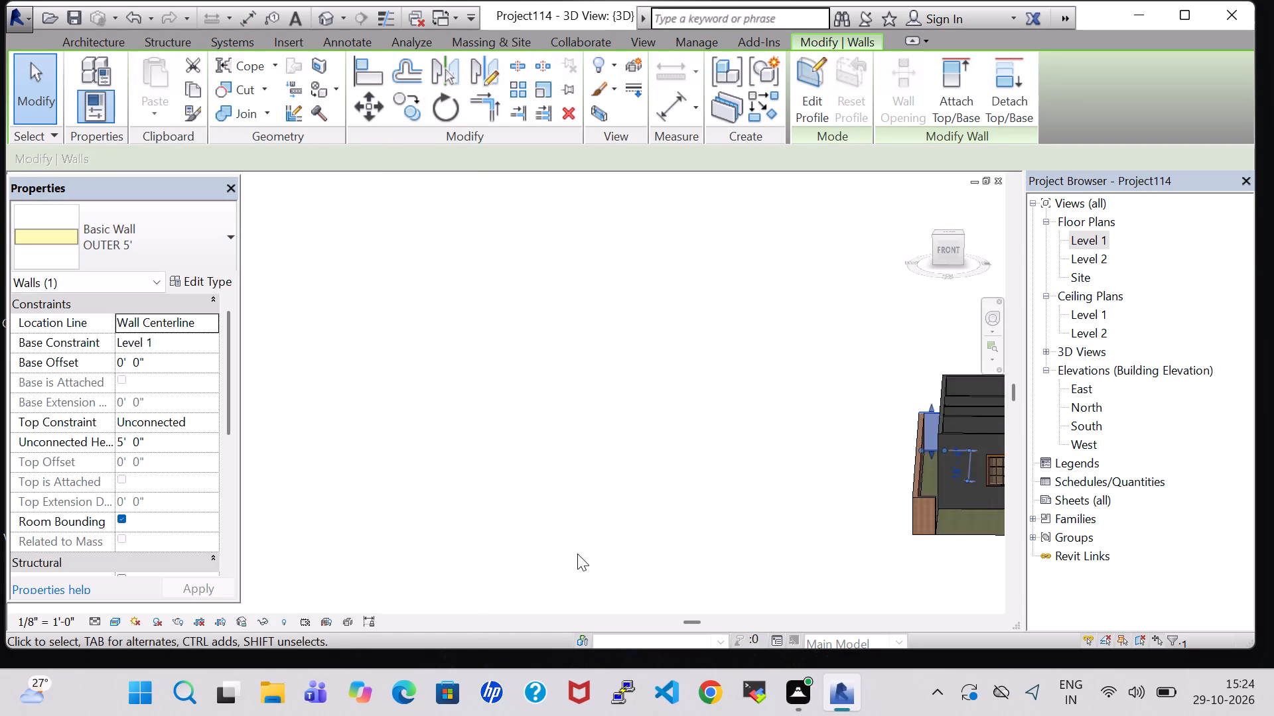
scroll(577, 554, "down", 3)
left_click(774, 442)
Change the long compound wall on the staircase and living hall side to the OUTER 5' type.
scroll(774, 440, "up", 8)
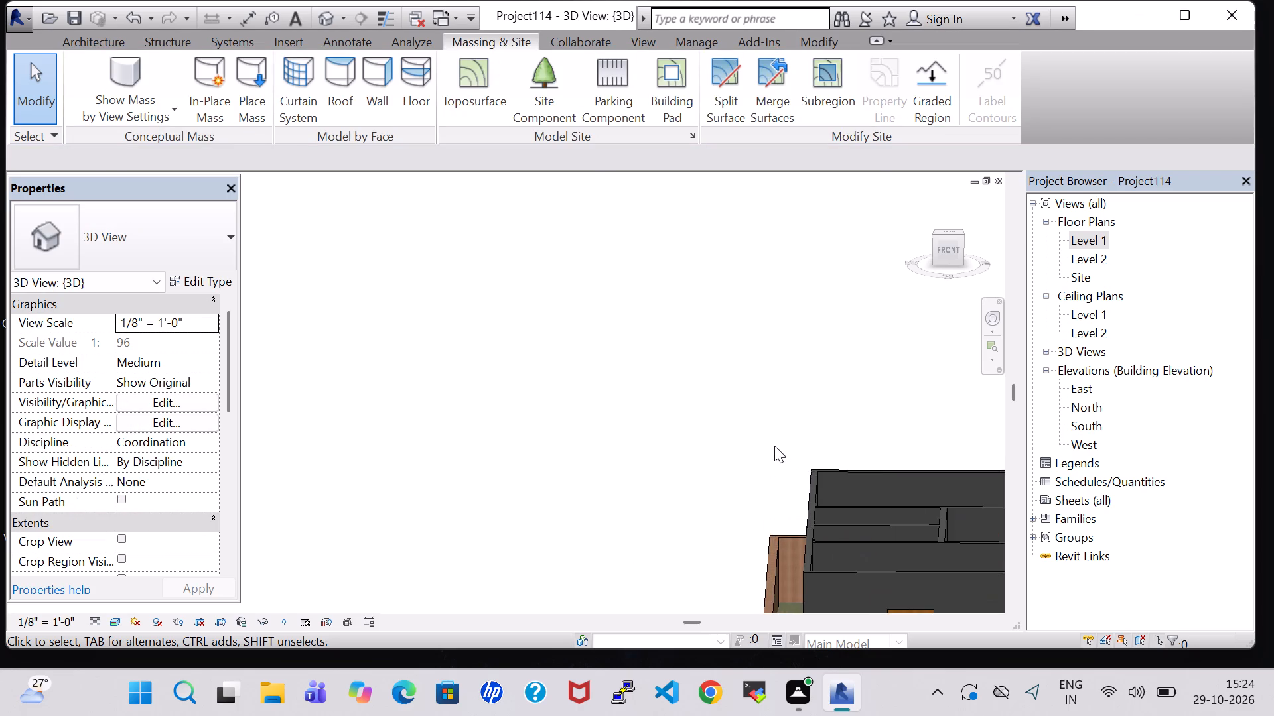
middle_click_drag(774, 446, 393, 402)
scroll(1083, 440, "down", 3)
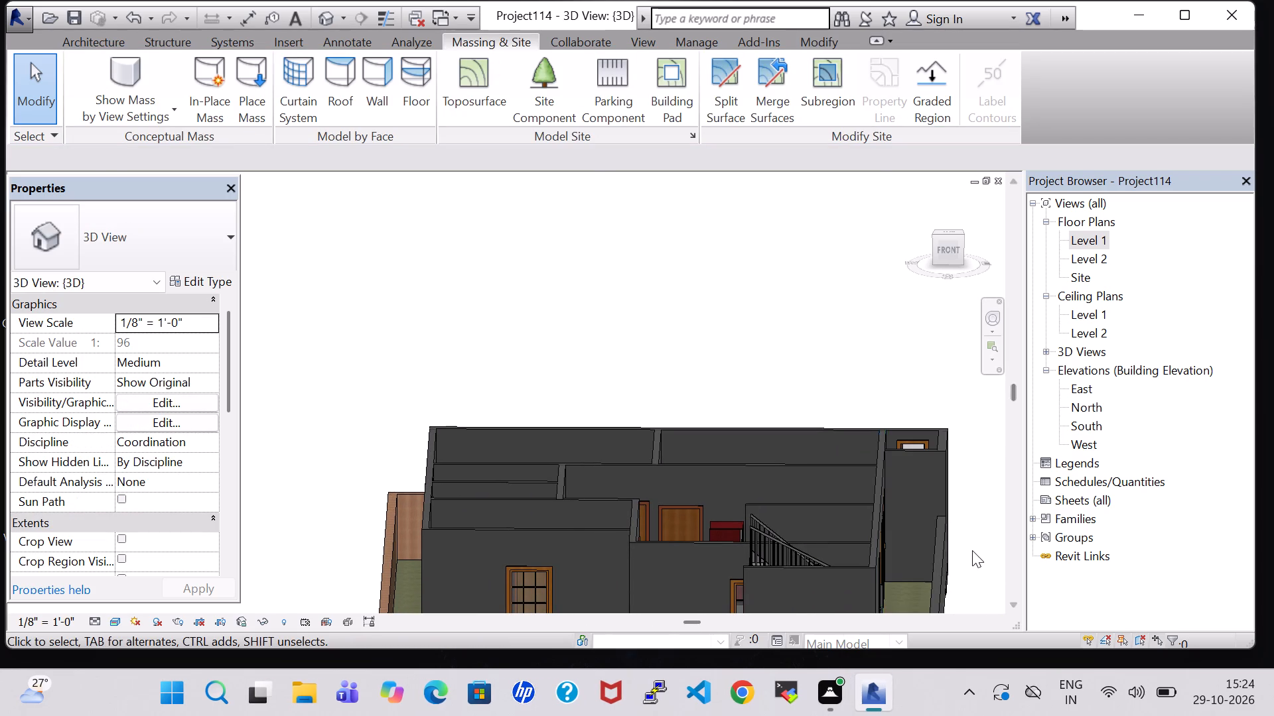
scroll(971, 550, "down", 2)
middle_click_drag(971, 550, 752, 382)
left_click(731, 392)
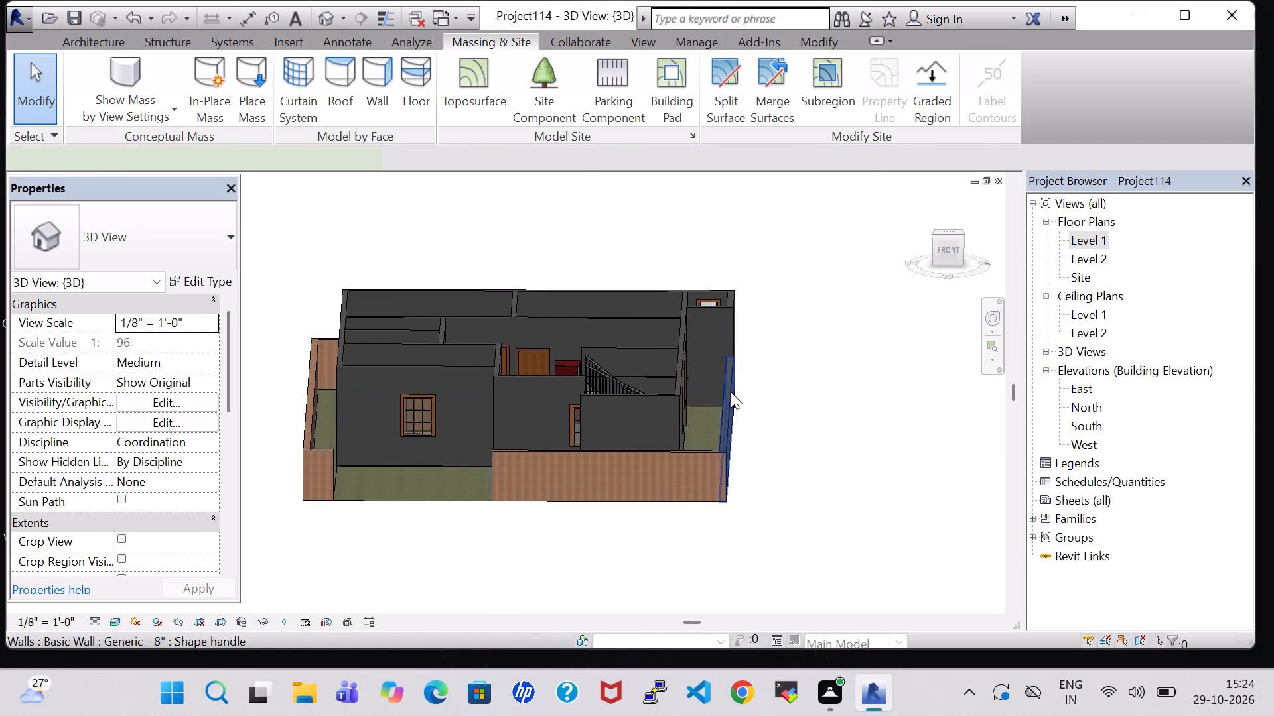
left_click(151, 255)
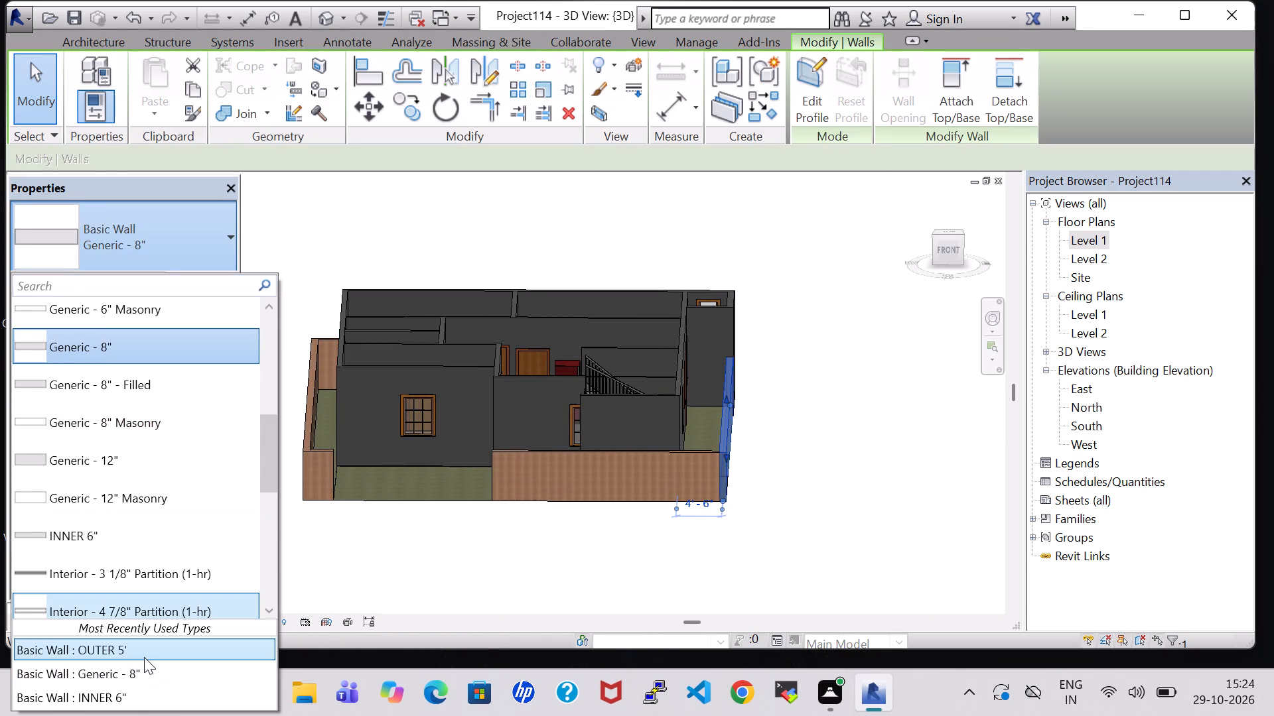
left_click(144, 657)
left_click(849, 454)
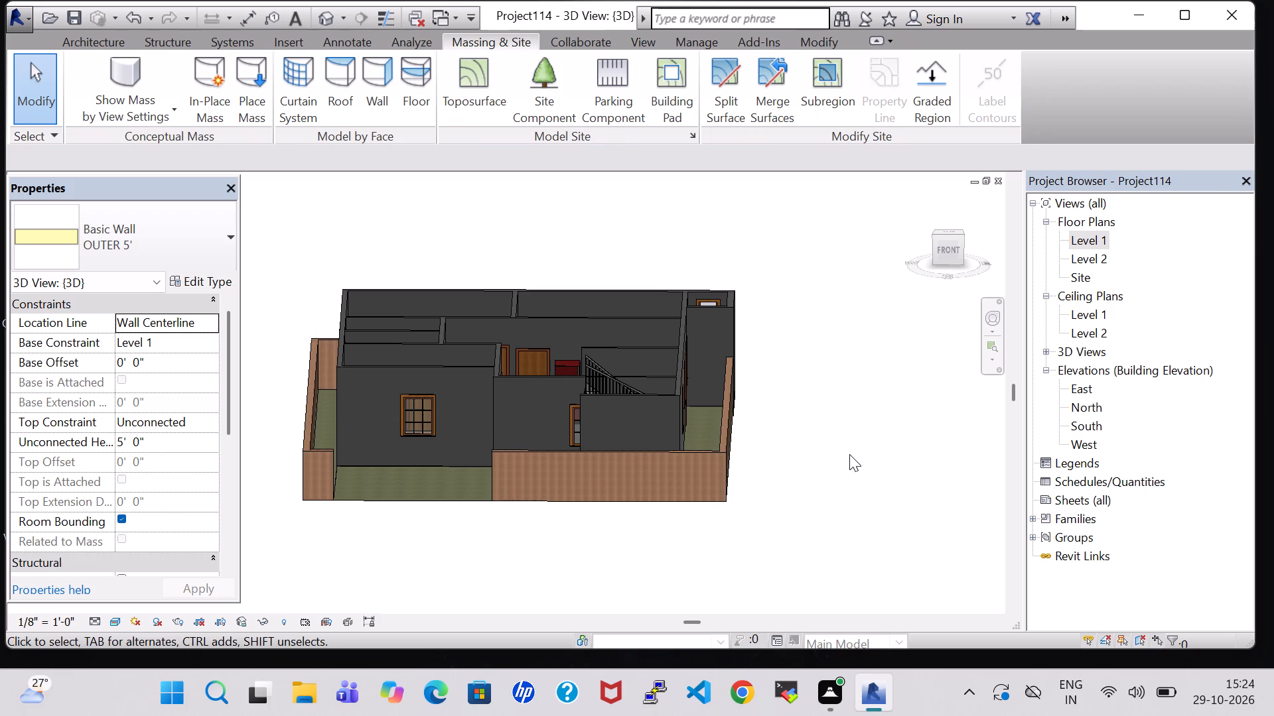
Set the structure layer material of the house's INNER 6" wall type to Brick, Common and apply the type changes.
middle_click_drag(849, 454, 630, 455, "shift")
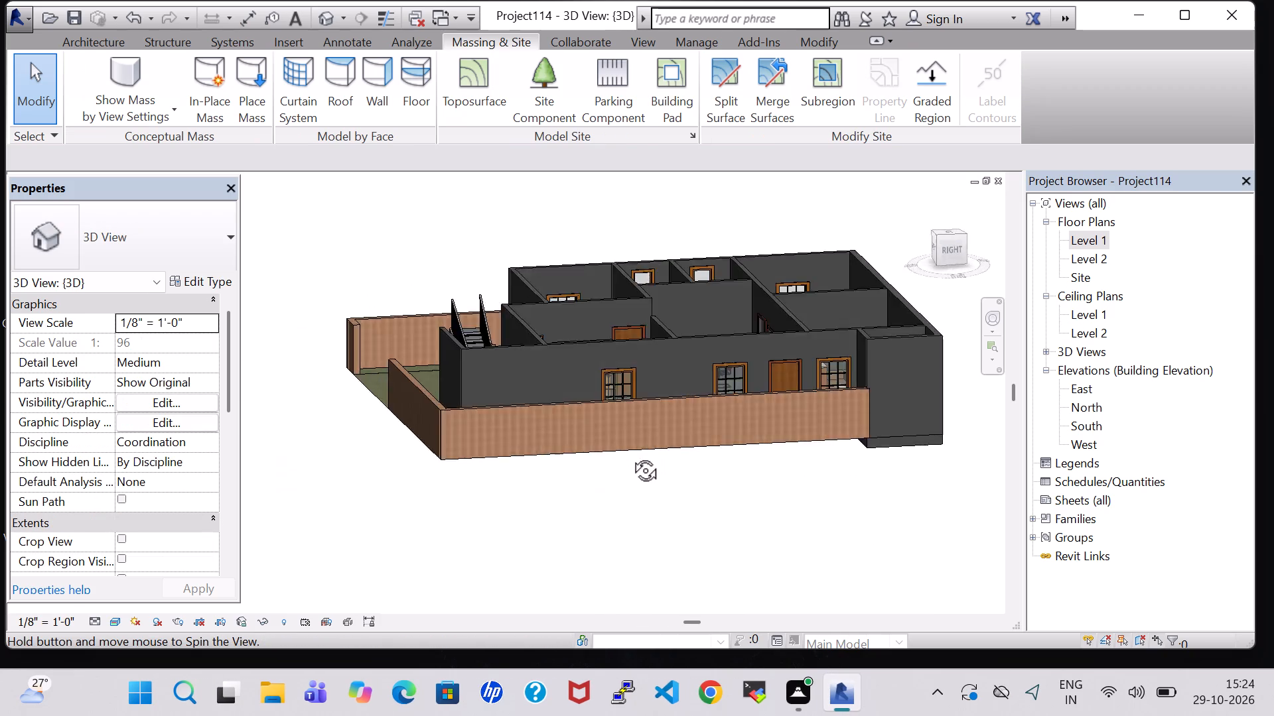
middle_click_drag(630, 455, 842, 466, "shift")
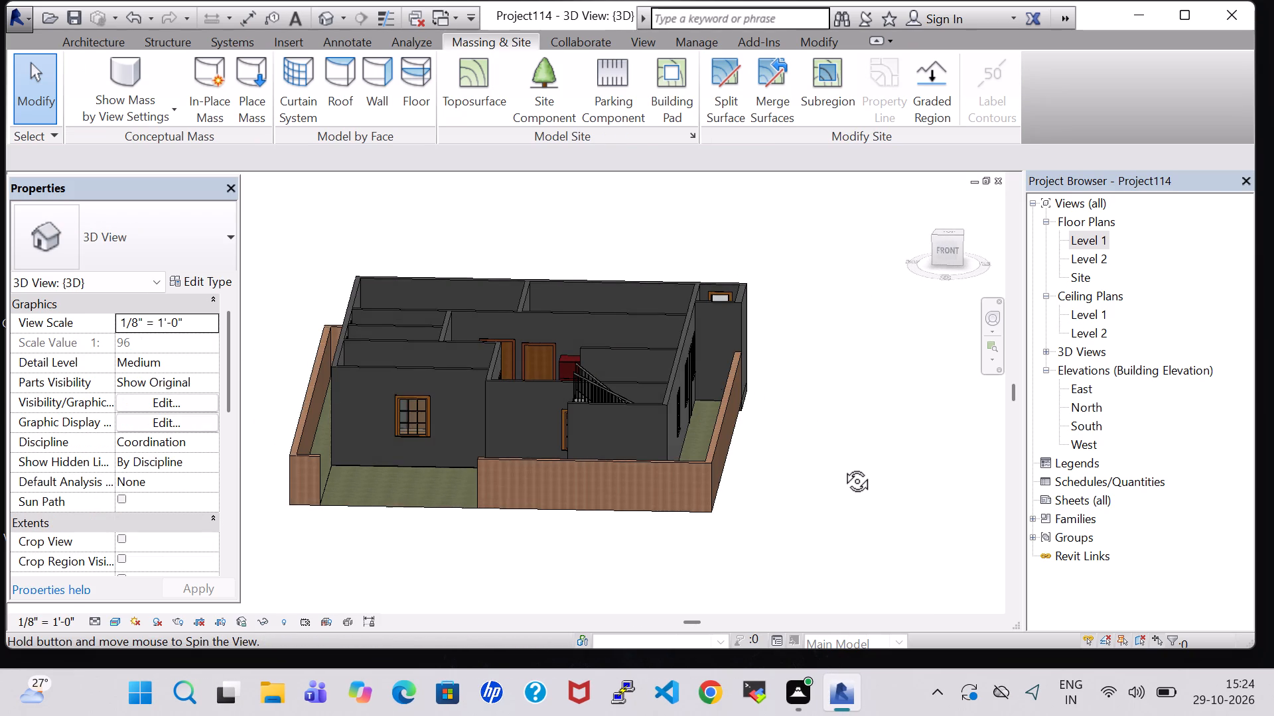
middle_click_drag(842, 466, 865, 472, "shift")
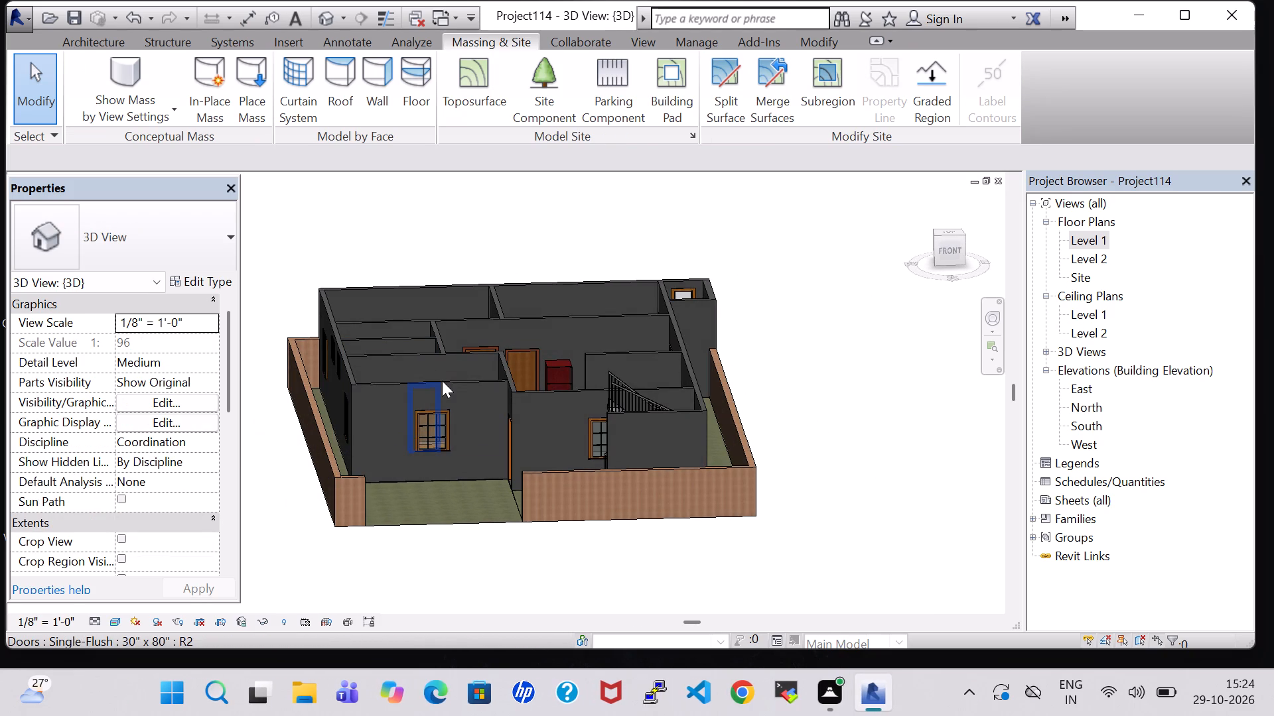
left_click(488, 383)
left_click(204, 278)
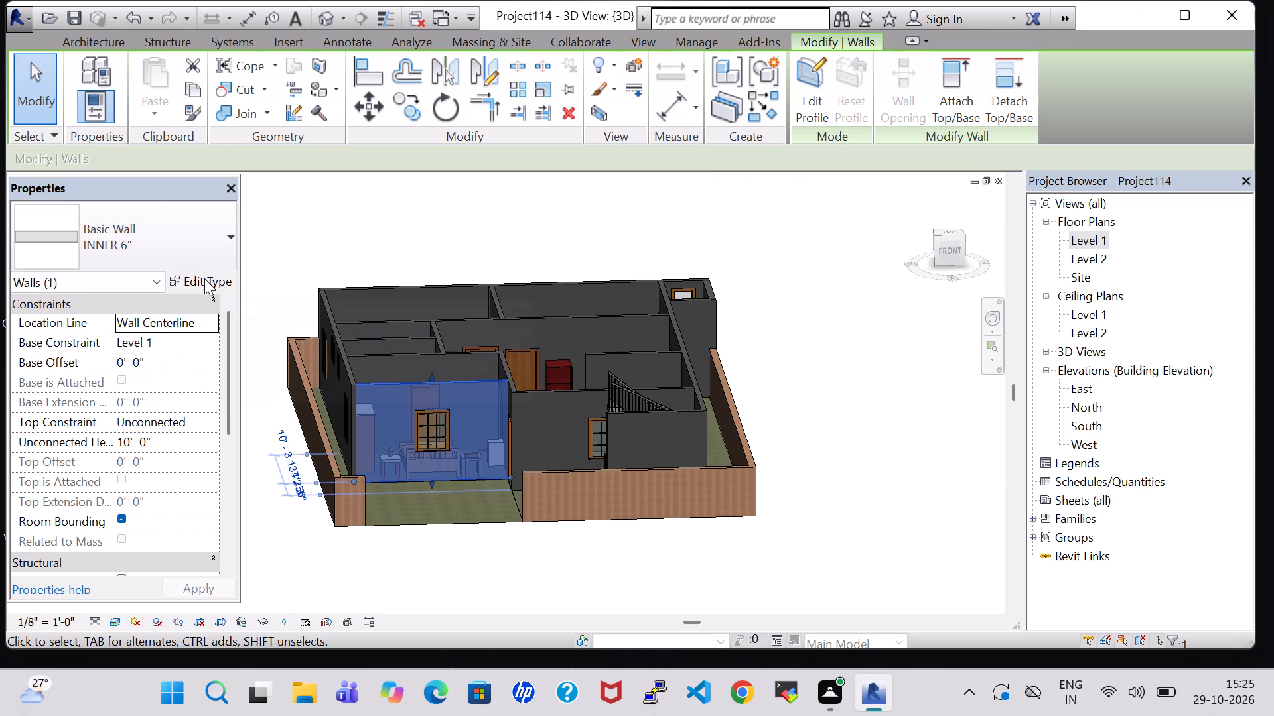
left_click(628, 281)
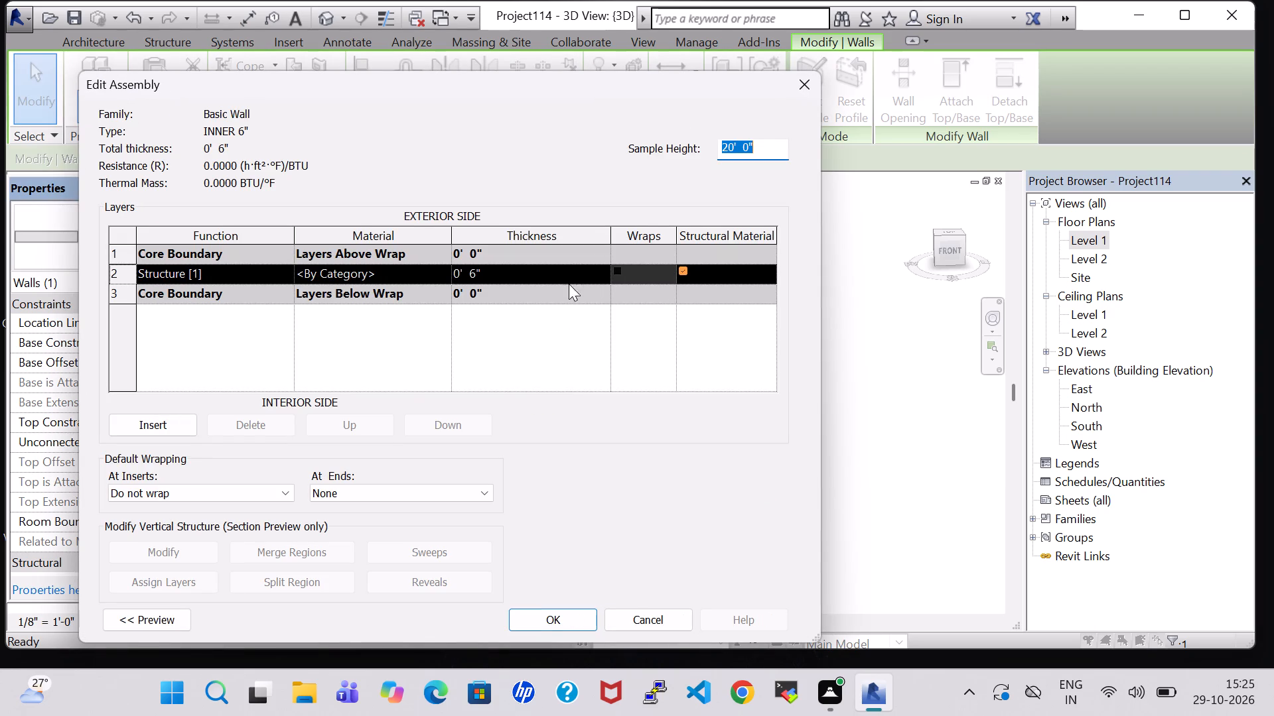
left_click(450, 270)
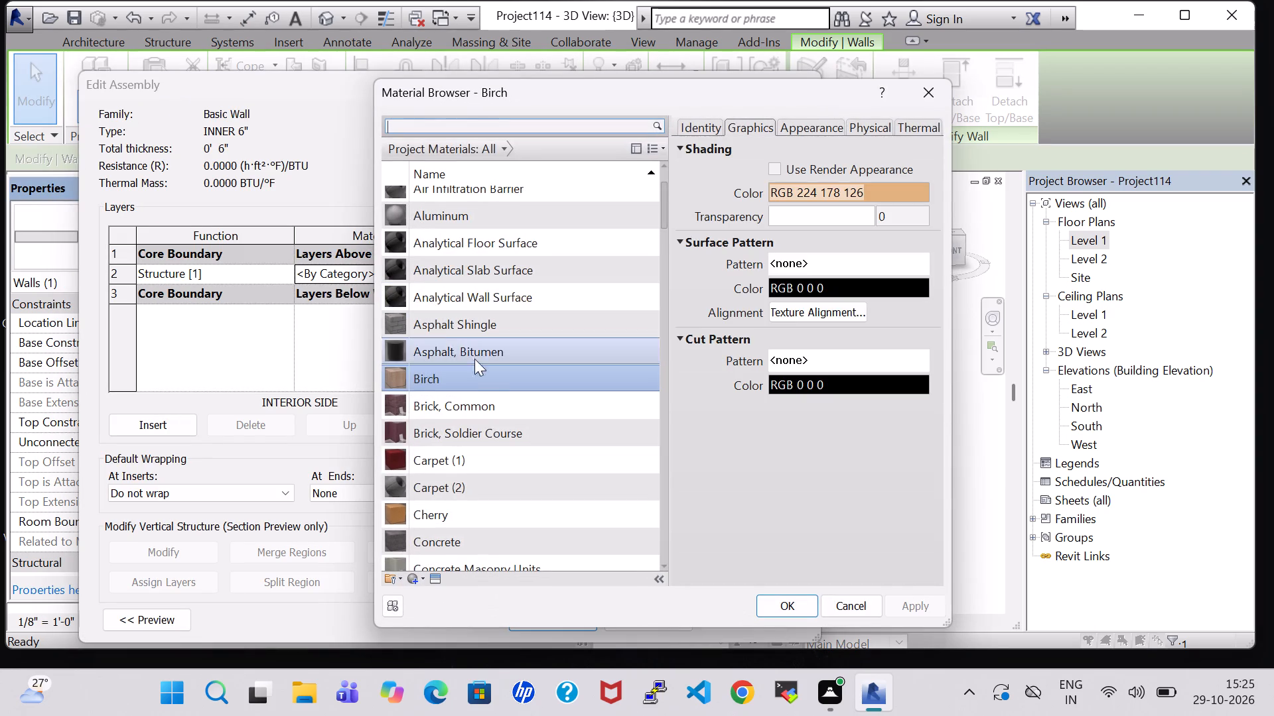
left_click(491, 414)
left_click(790, 603)
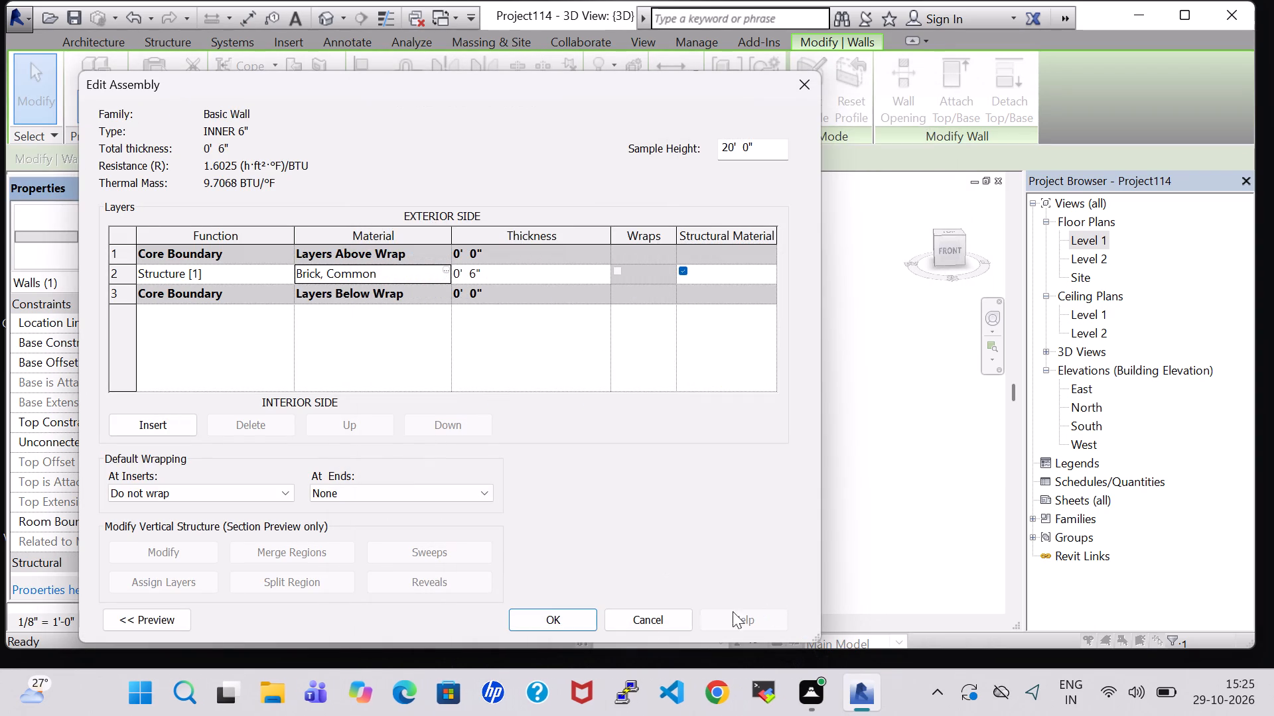
left_click(558, 613)
left_click(558, 621)
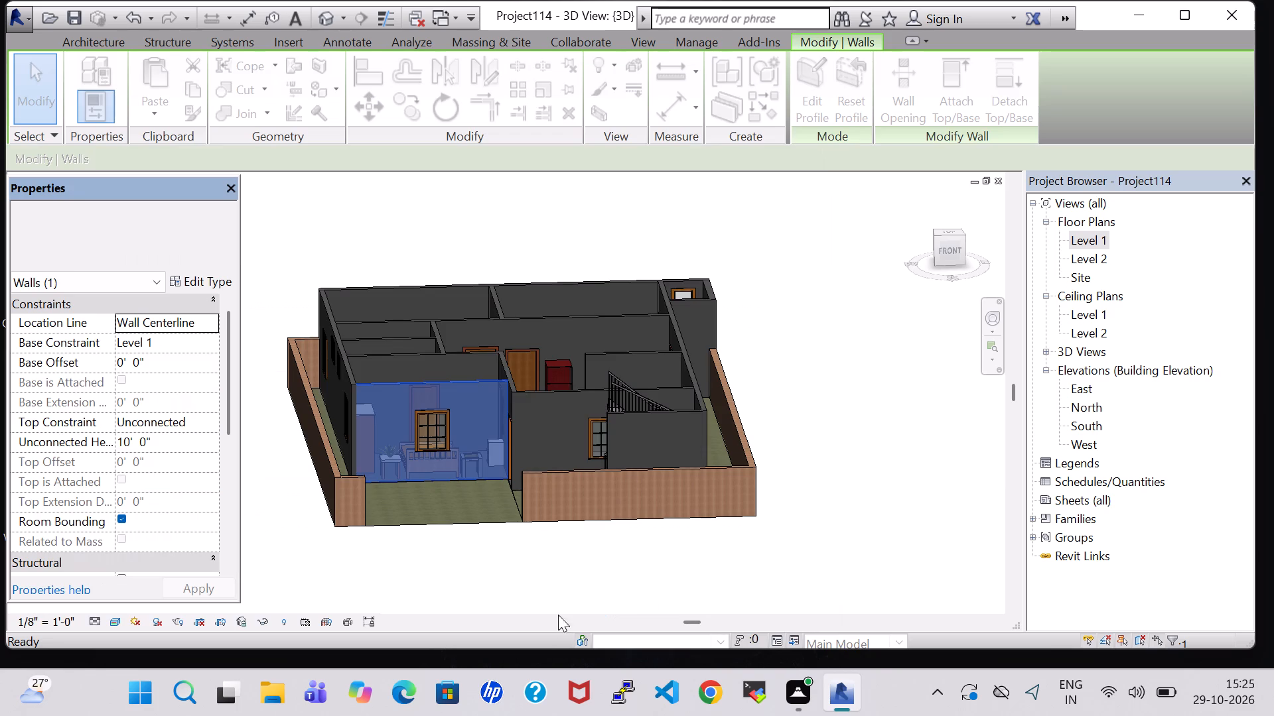
left_click(547, 583)
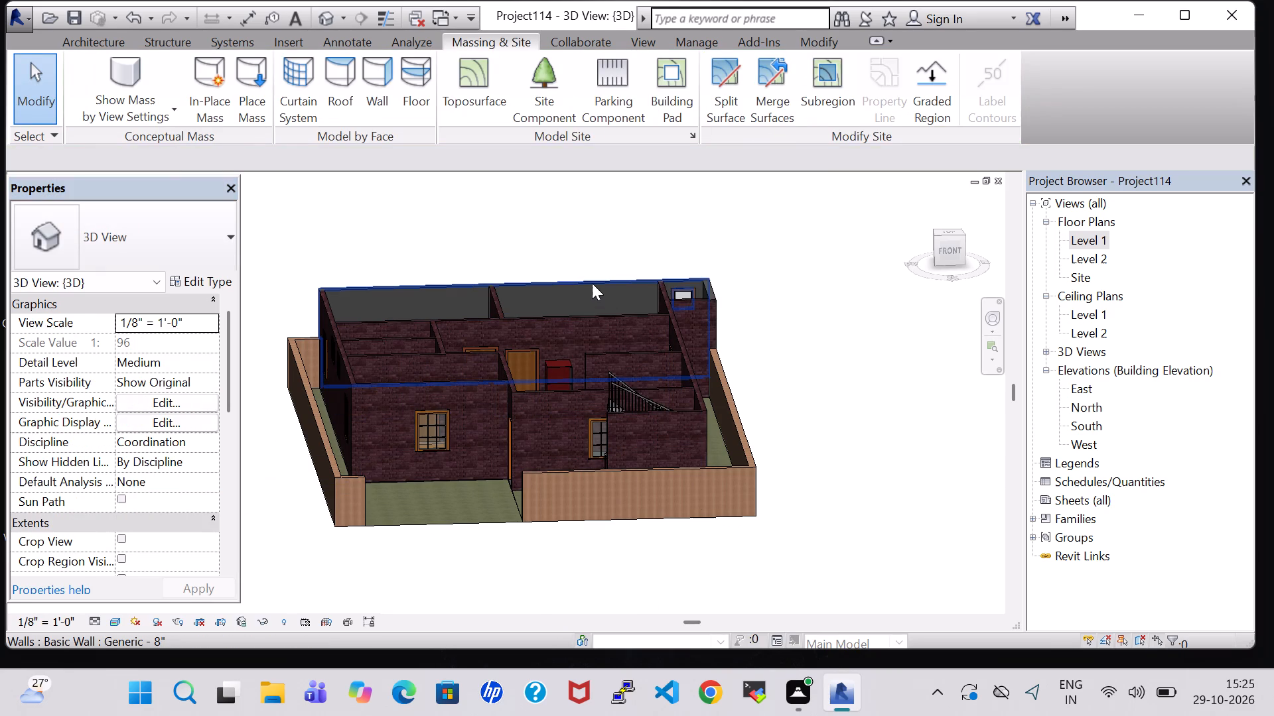
Set the structure layer material of the rear house wall's Generic - 8" type to Brick, Common and apply the type changes.
left_click(592, 283)
left_click(183, 279)
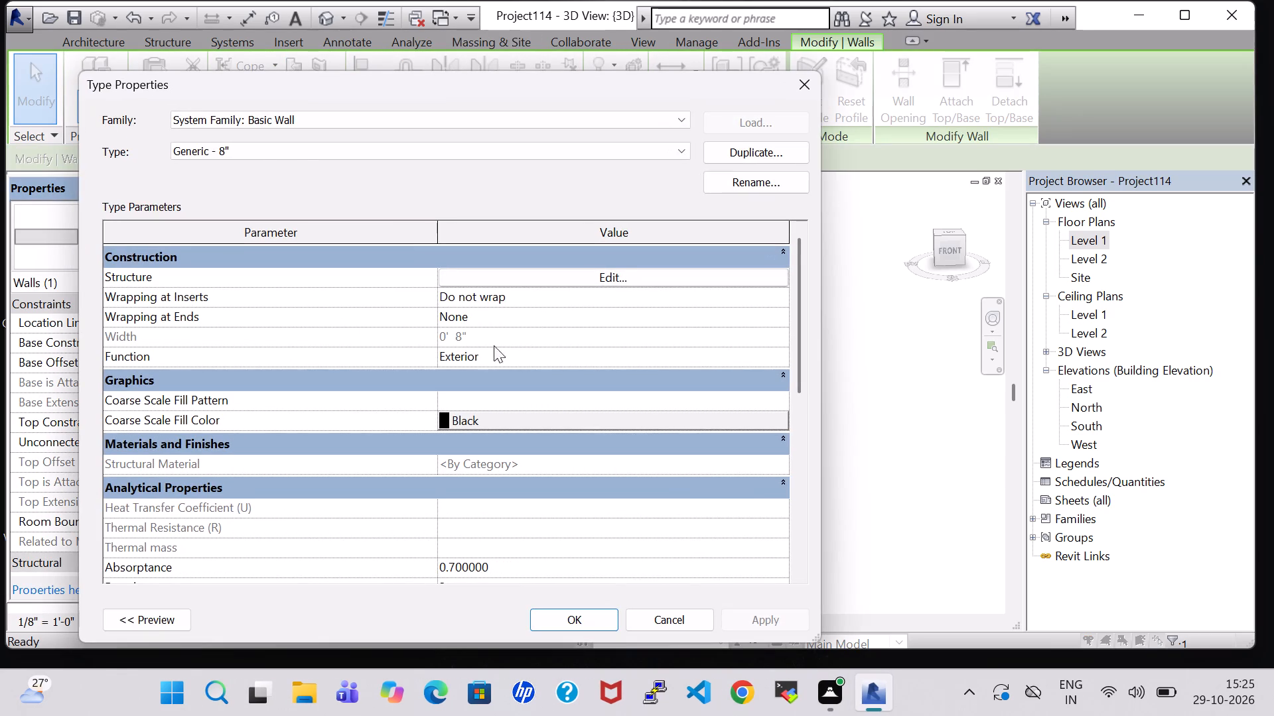
left_click(614, 280)
left_click(445, 270)
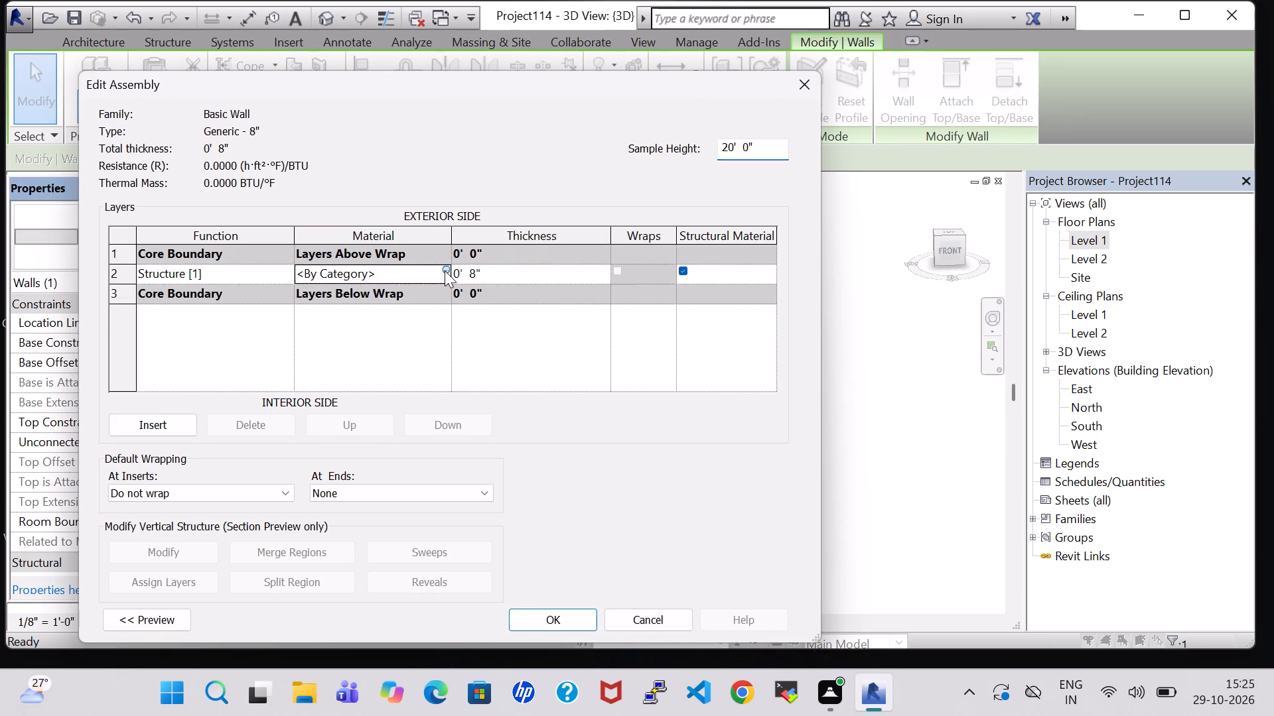
left_click(446, 383)
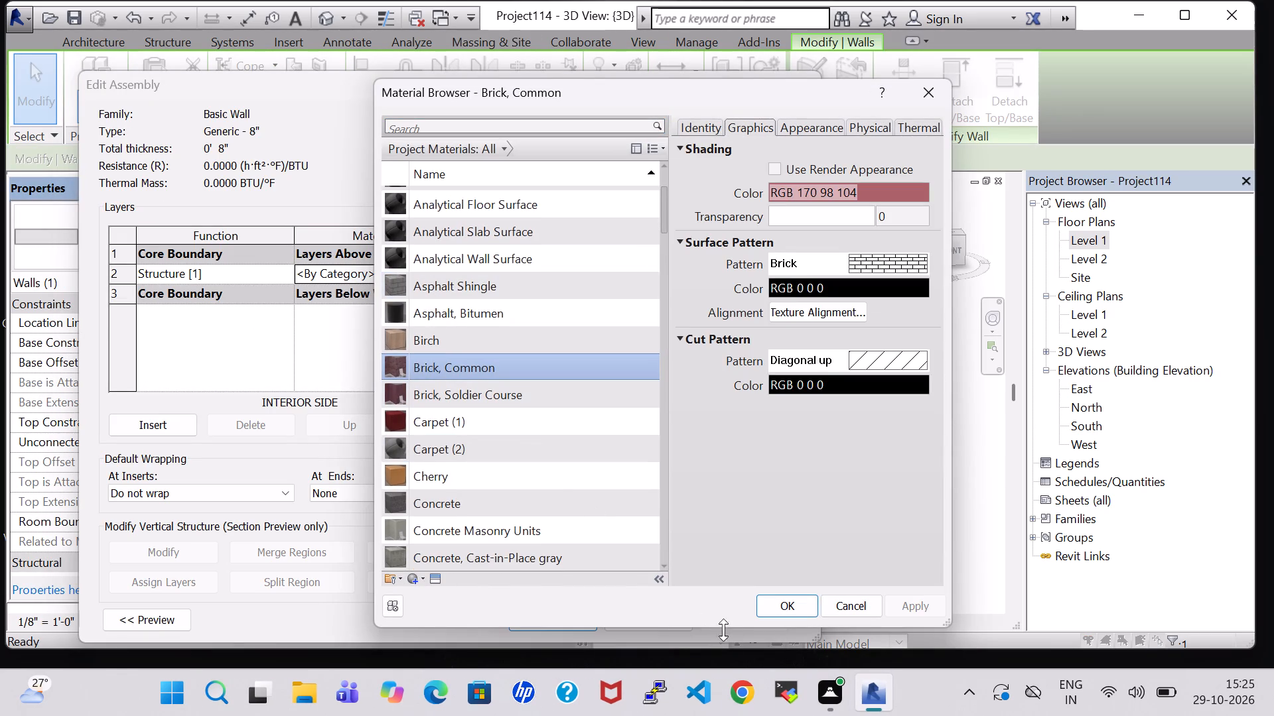
left_click(783, 605)
left_click(569, 628)
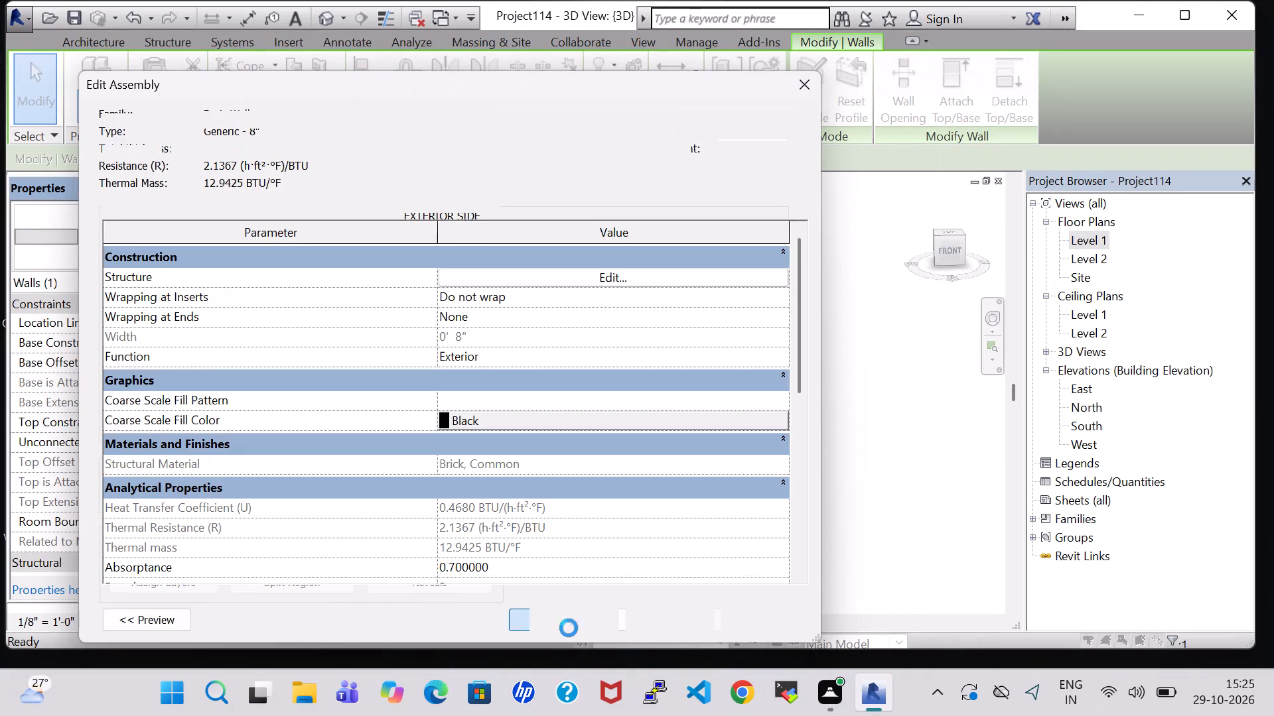
left_click(571, 621)
left_click(563, 555)
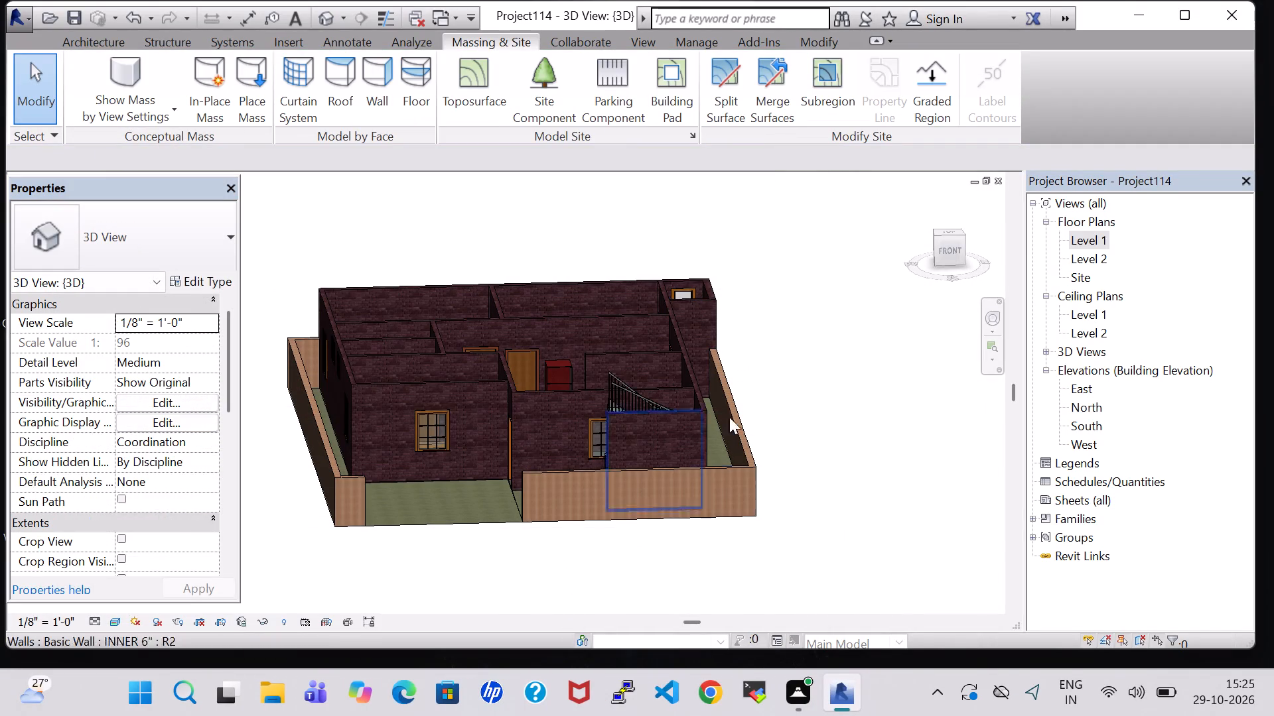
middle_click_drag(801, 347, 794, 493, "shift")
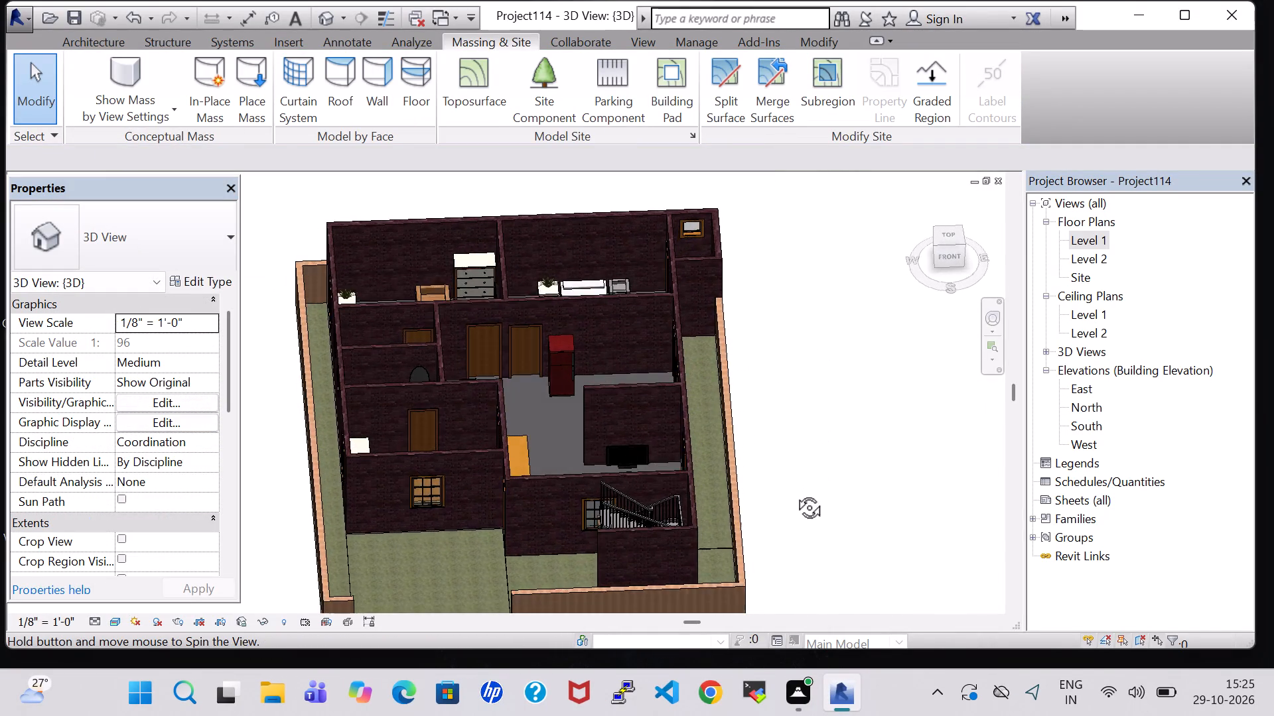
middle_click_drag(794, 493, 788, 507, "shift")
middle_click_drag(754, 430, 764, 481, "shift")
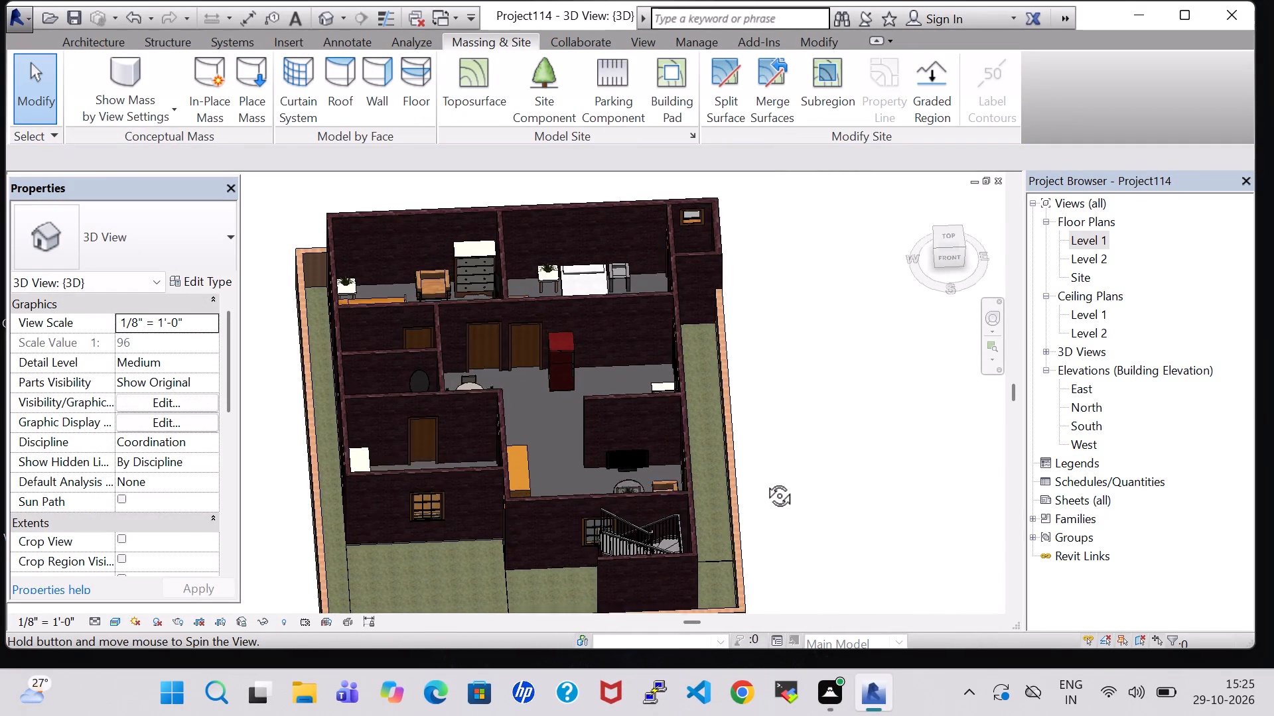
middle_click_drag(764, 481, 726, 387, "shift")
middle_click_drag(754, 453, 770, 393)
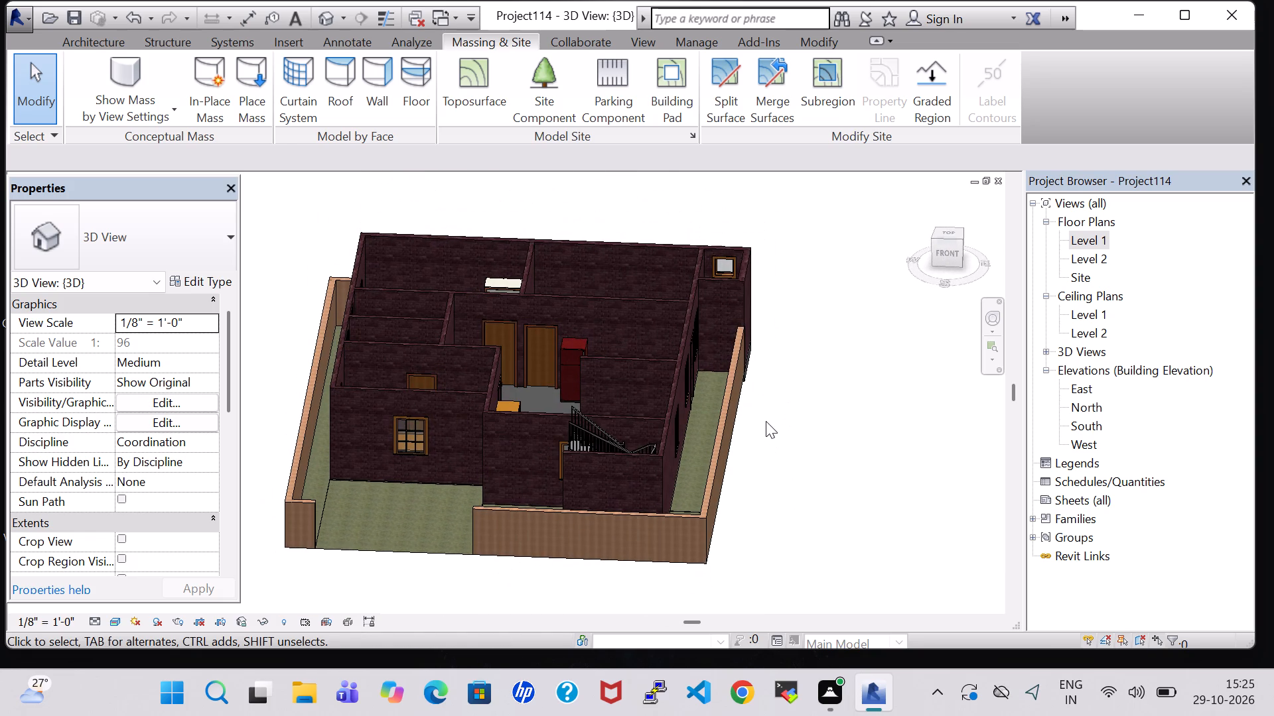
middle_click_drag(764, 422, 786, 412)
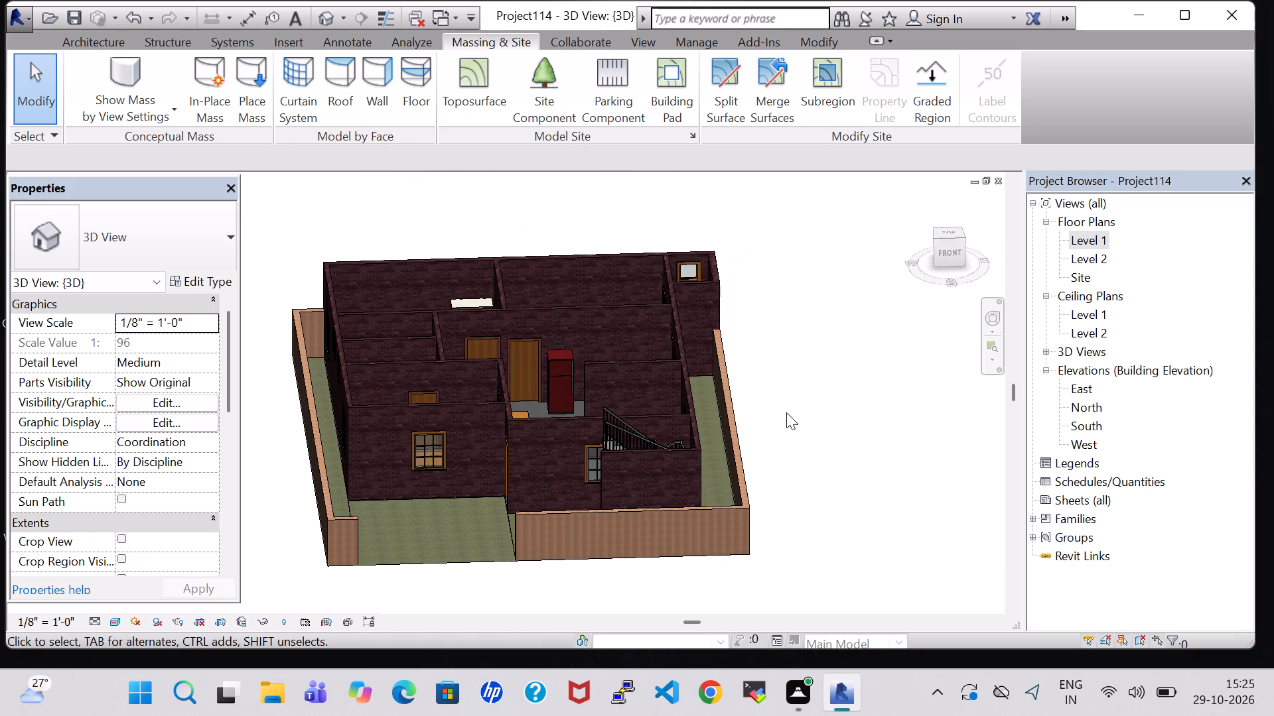
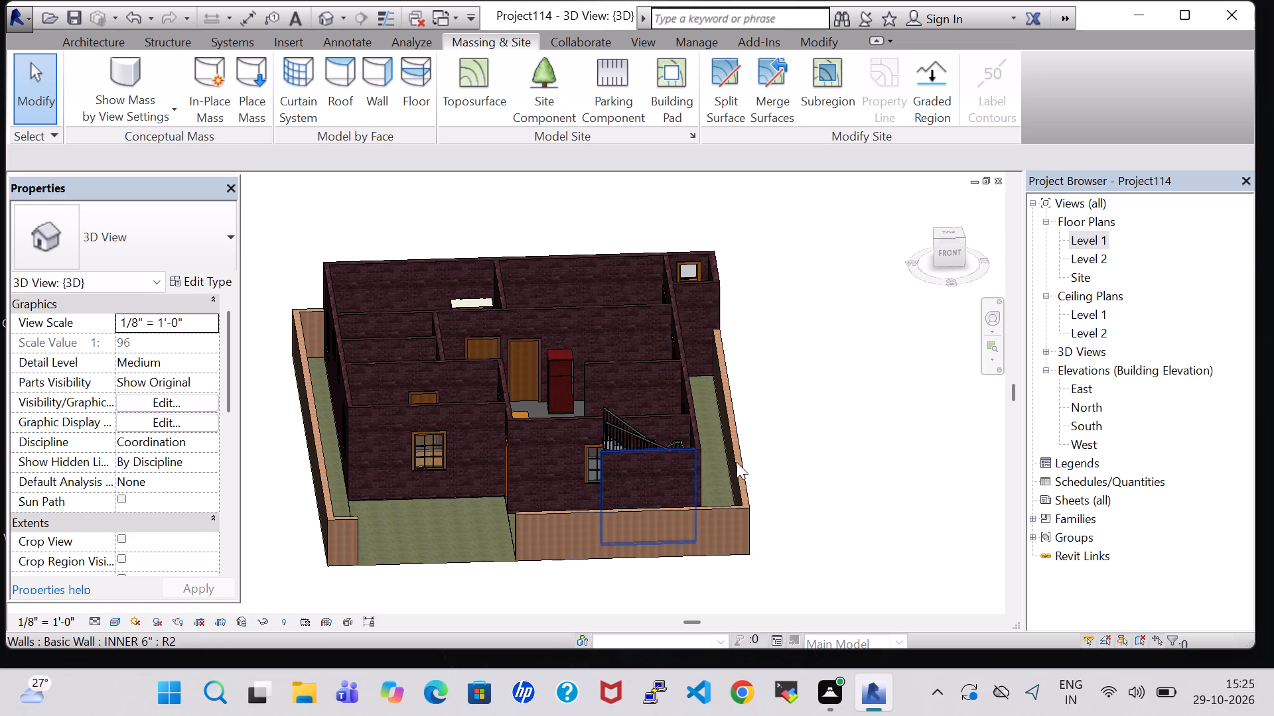
In the Level 1 floor plan, place a copy of the bedroom's Agave - 1.5' plant in the outdoor strip beside the bedroom with BATHROOM access.
left_click(115, 38)
double_click(1092, 241)
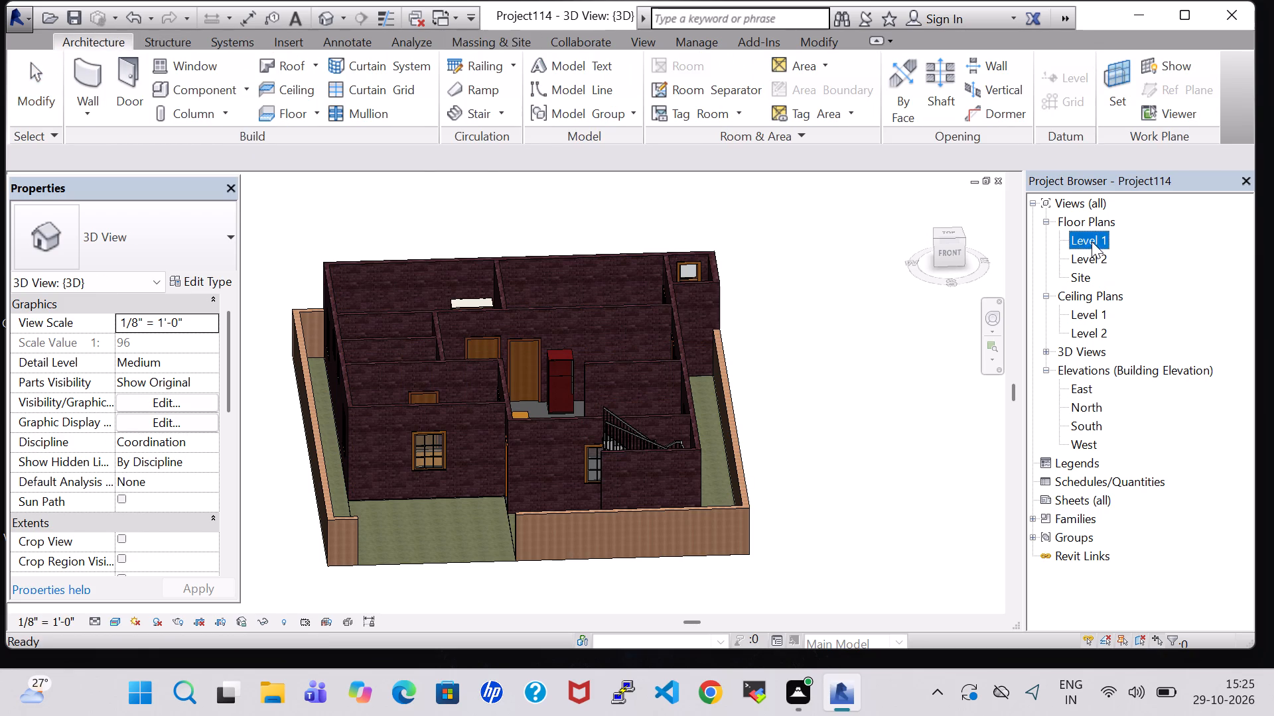
scroll(646, 370, "down", 4)
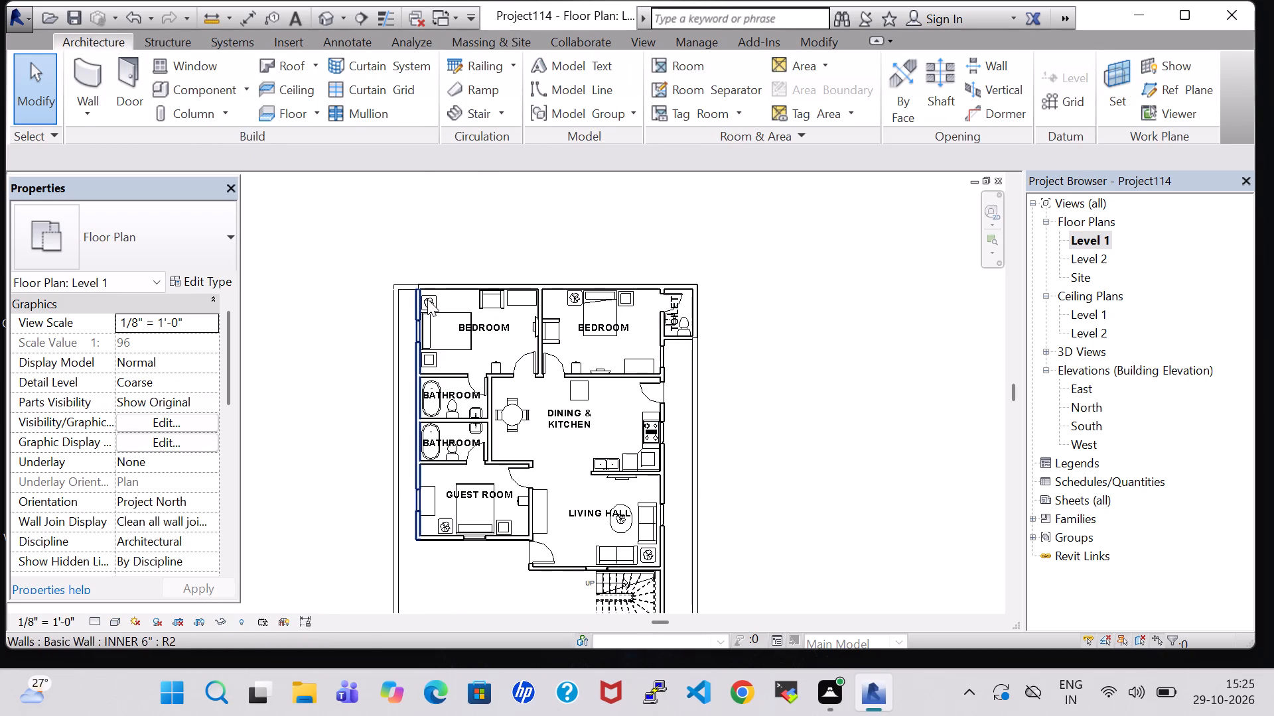
left_click(429, 300)
right_click(429, 300)
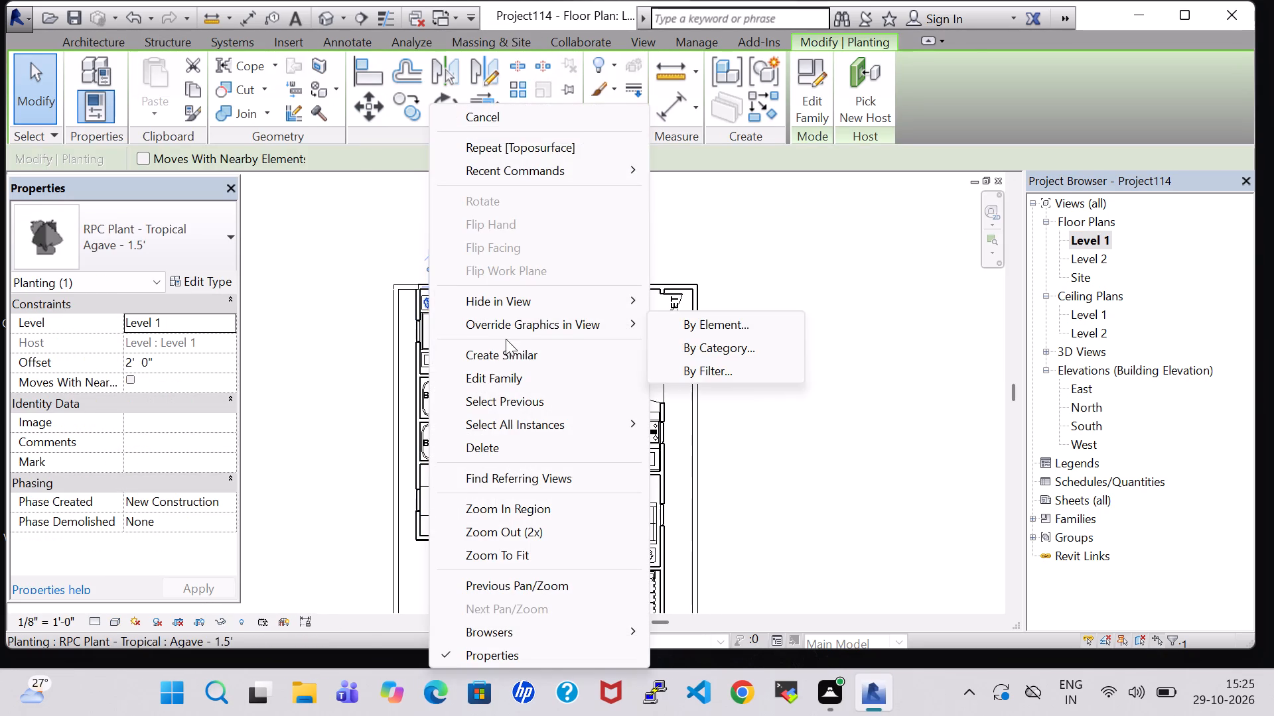
left_click(508, 347)
scroll(359, 343, "up", 8)
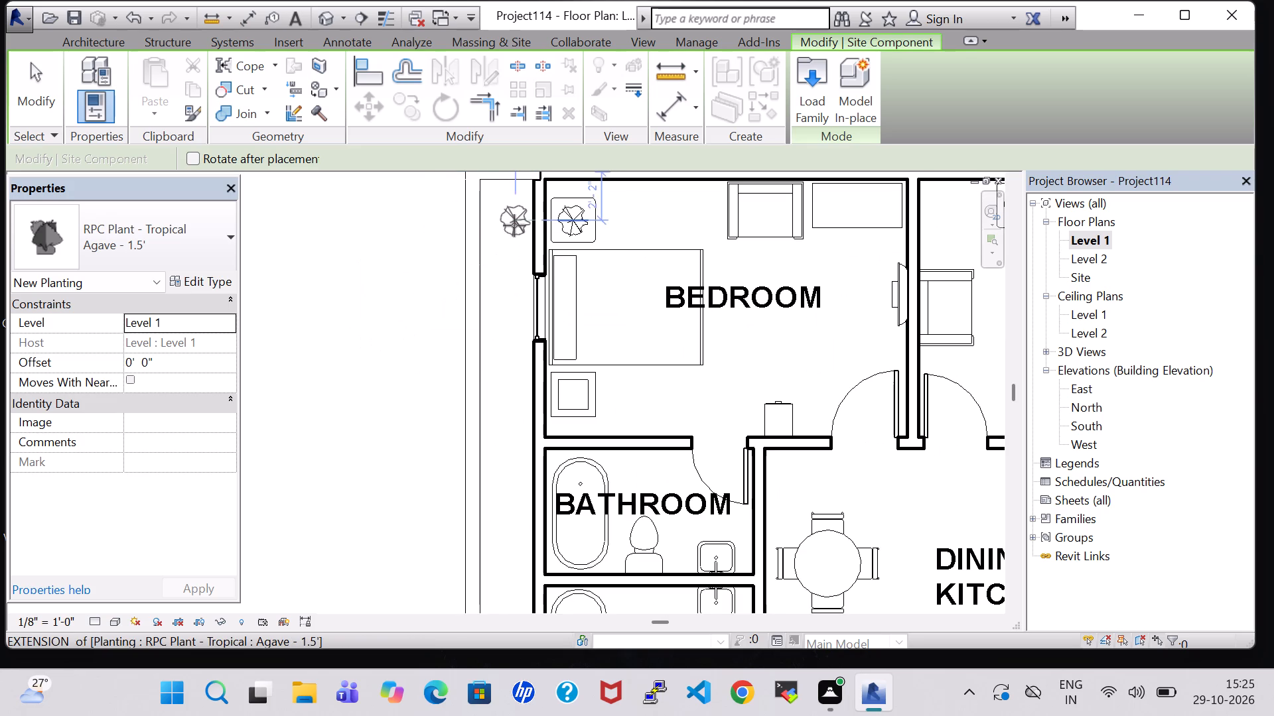
left_click(510, 209)
key("Escape")
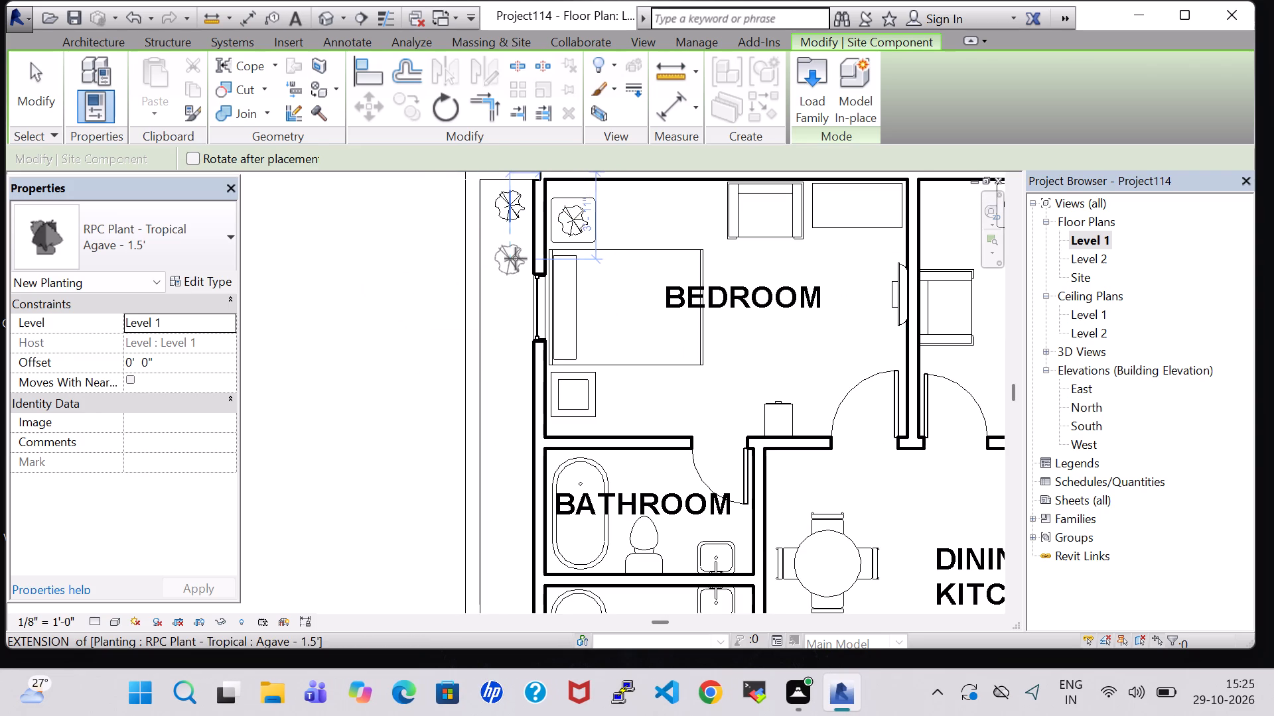
key("Escape")
Change the new outdoor plant's type, trying Japanese Fern - 2.5' first and settling on Jungle Flame - 3'.
left_click(512, 204)
left_click(149, 234)
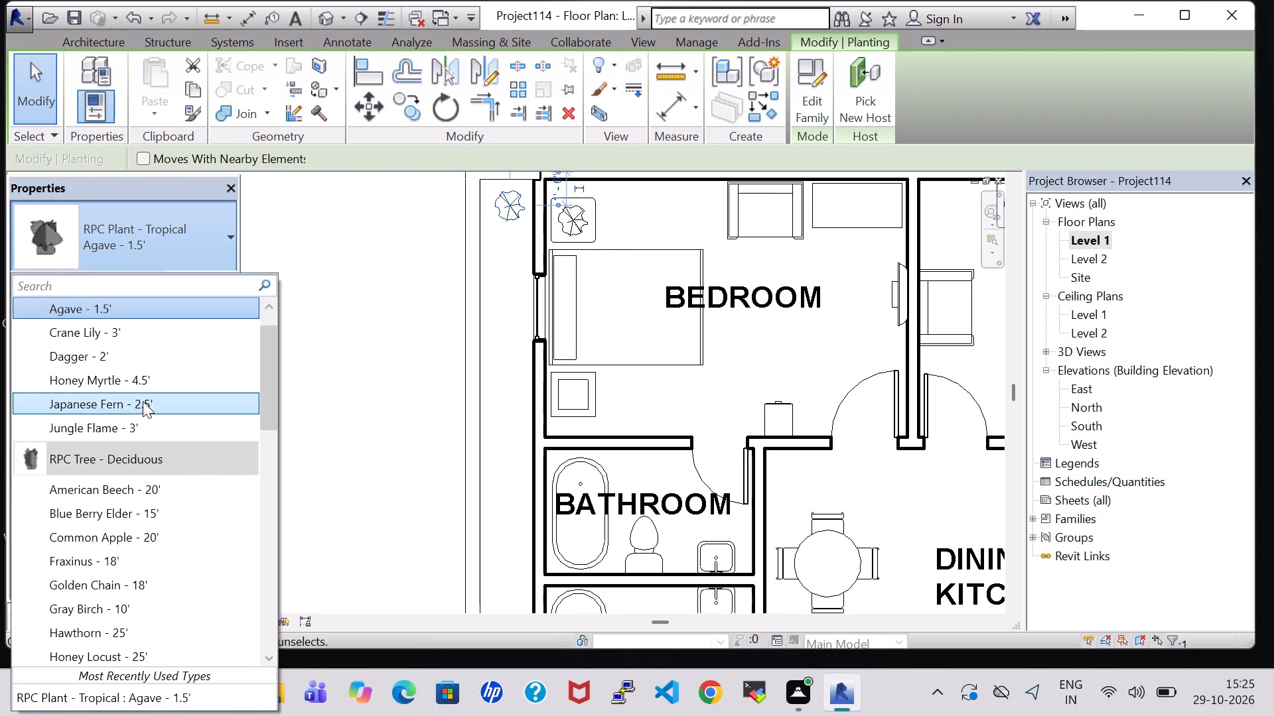
left_click(143, 410)
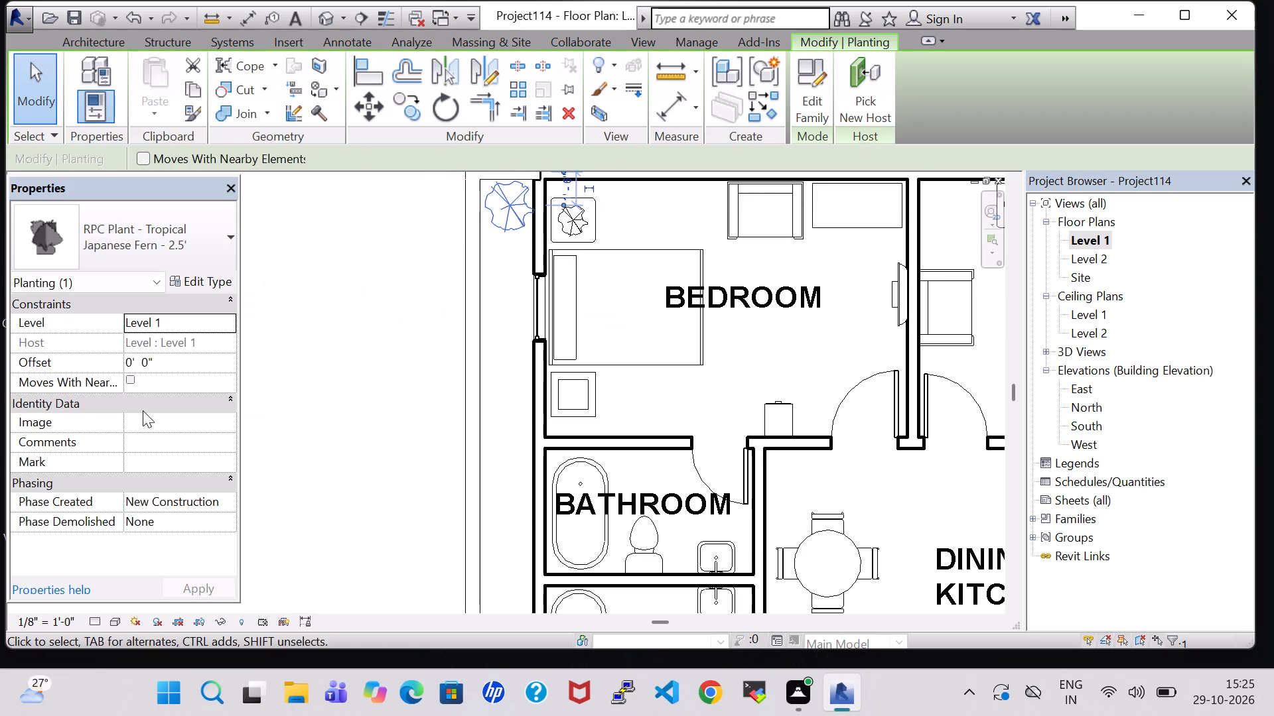
left_click(180, 227)
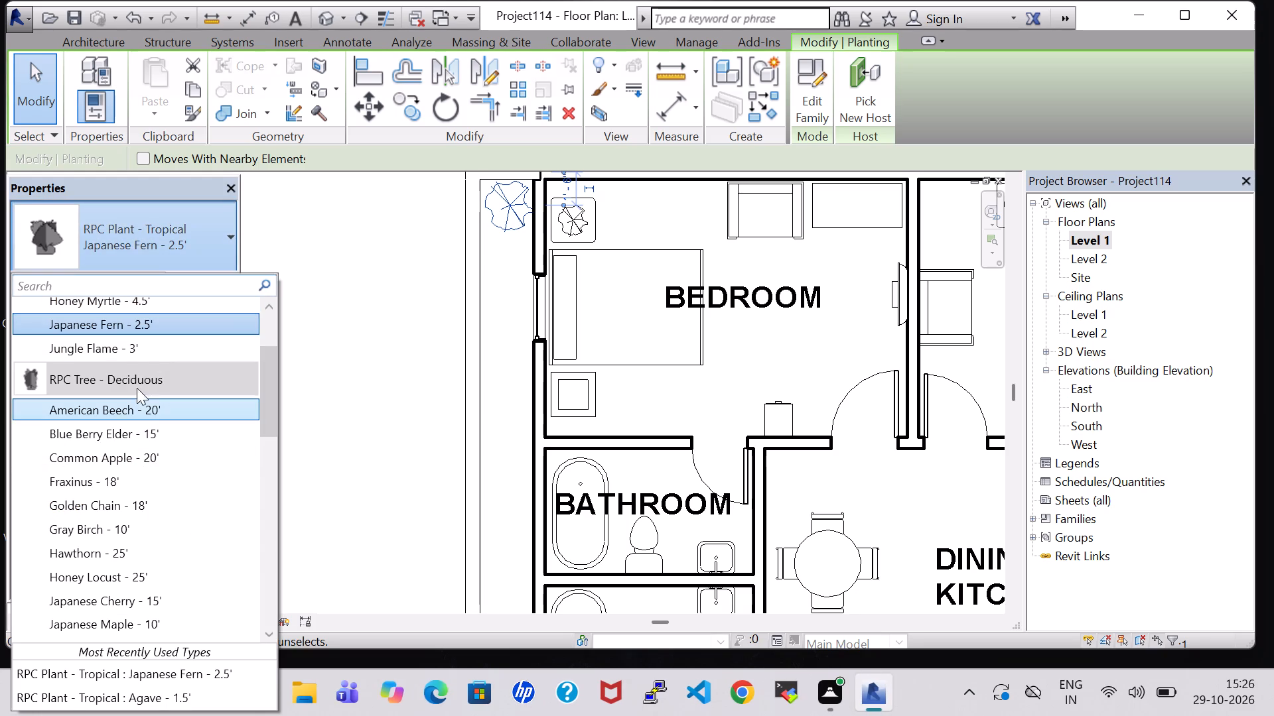
left_click(137, 353)
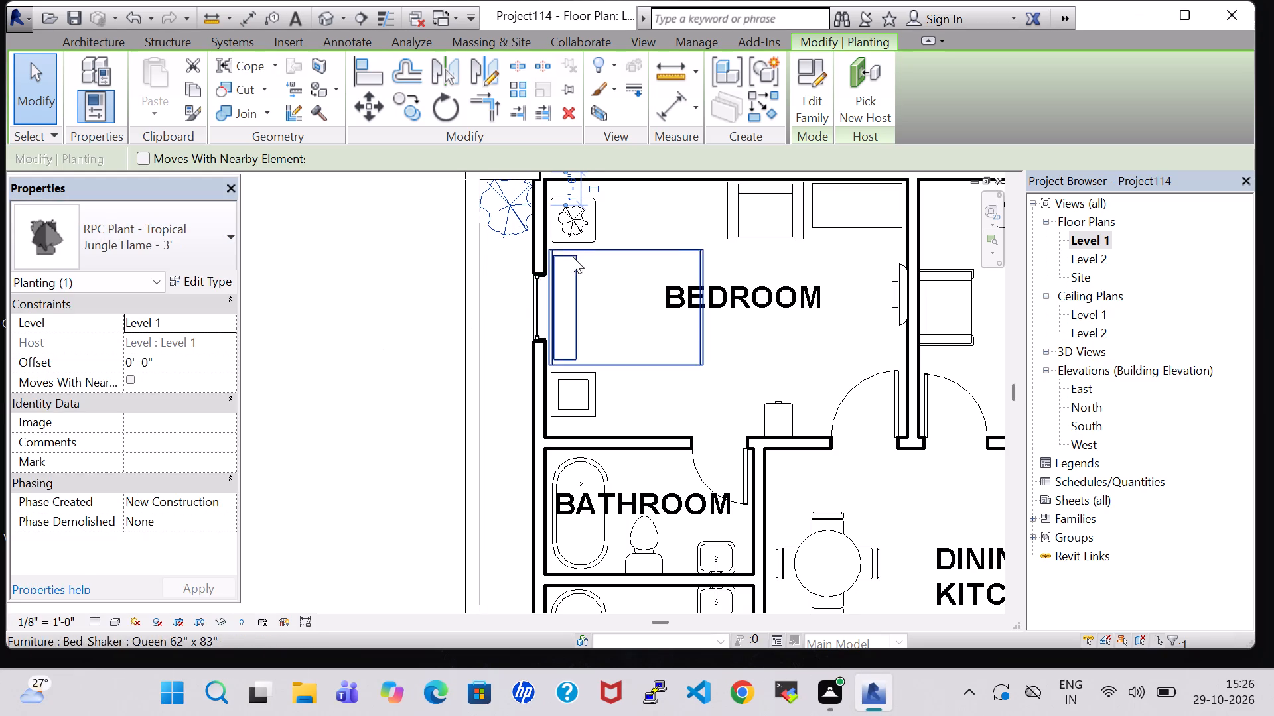
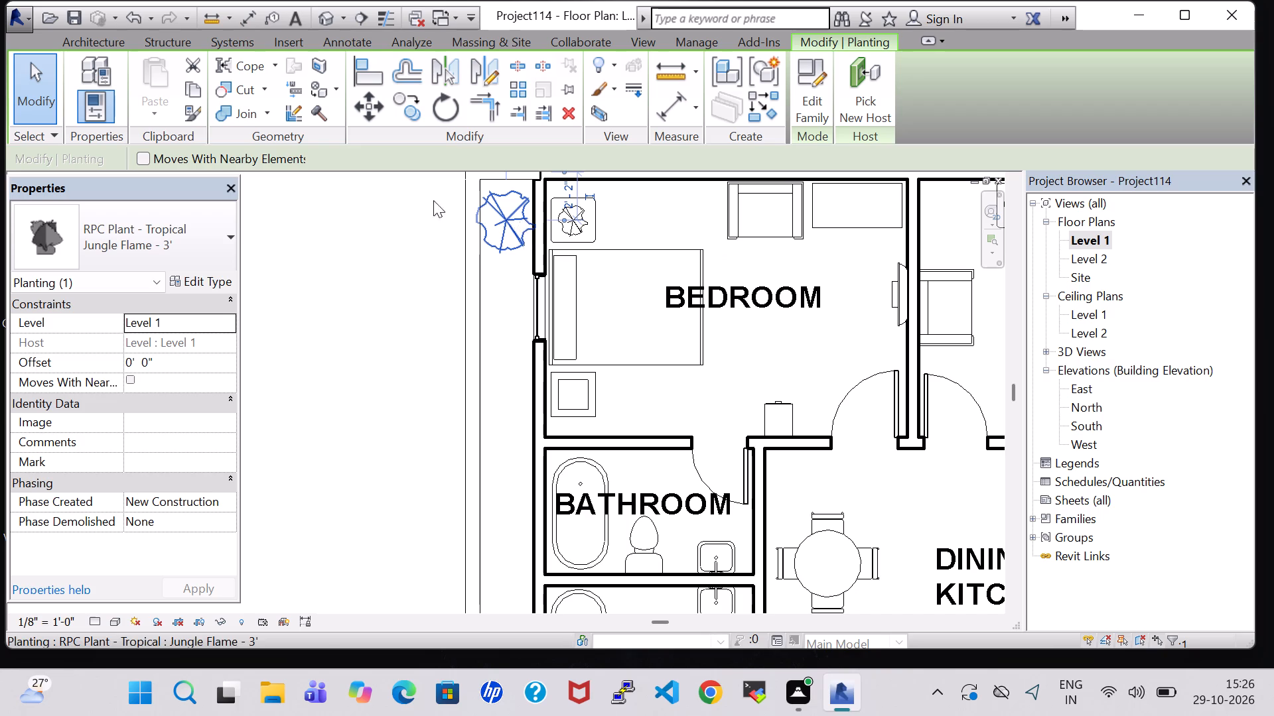
Examine the new Jungle Flame plant beside the house in the 3D view.
left_click(330, 15)
scroll(335, 361, "up", 11)
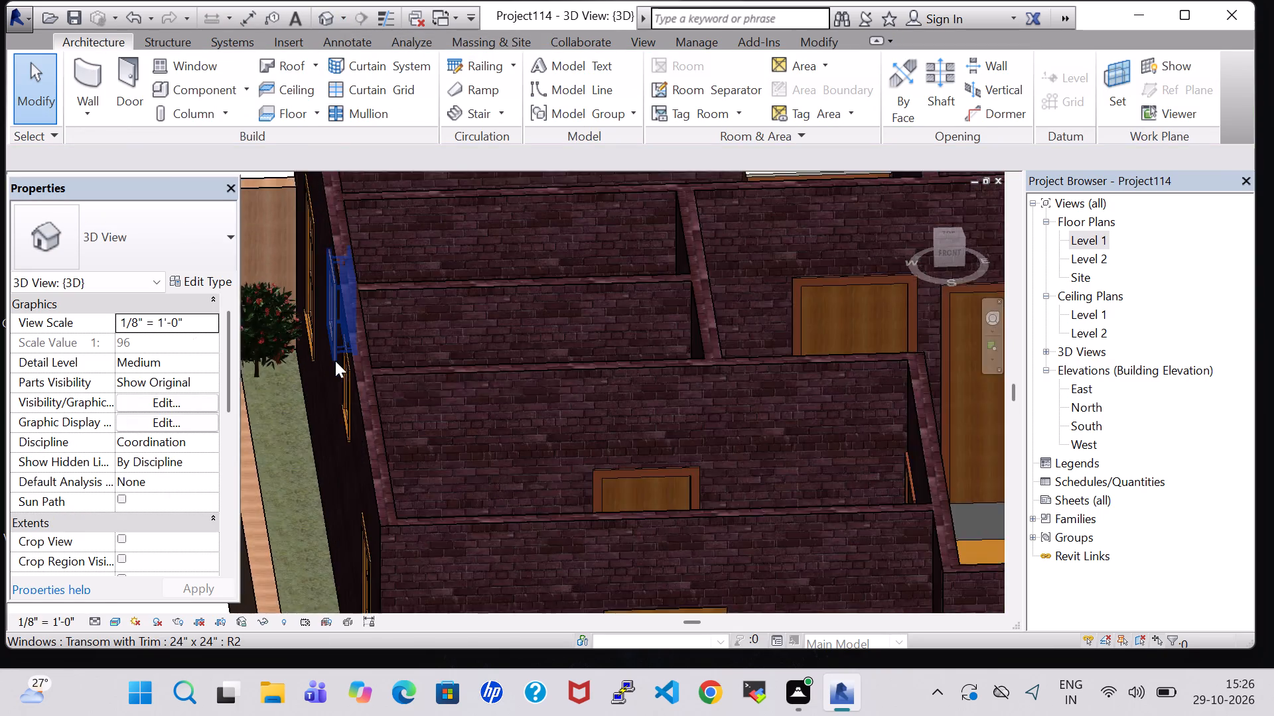
scroll(335, 361, "up", 3)
middle_click_drag(304, 388, 295, 389)
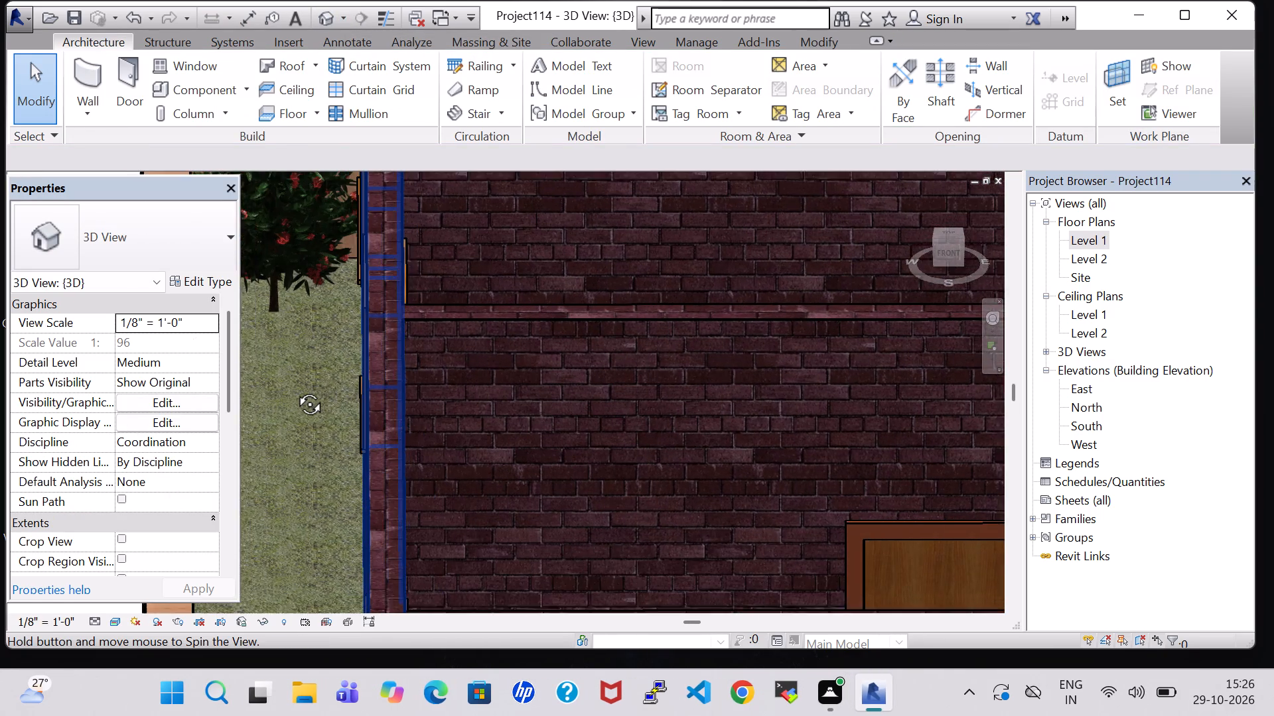
middle_click_drag(295, 389, 312, 365)
scroll(307, 364, "down", 9)
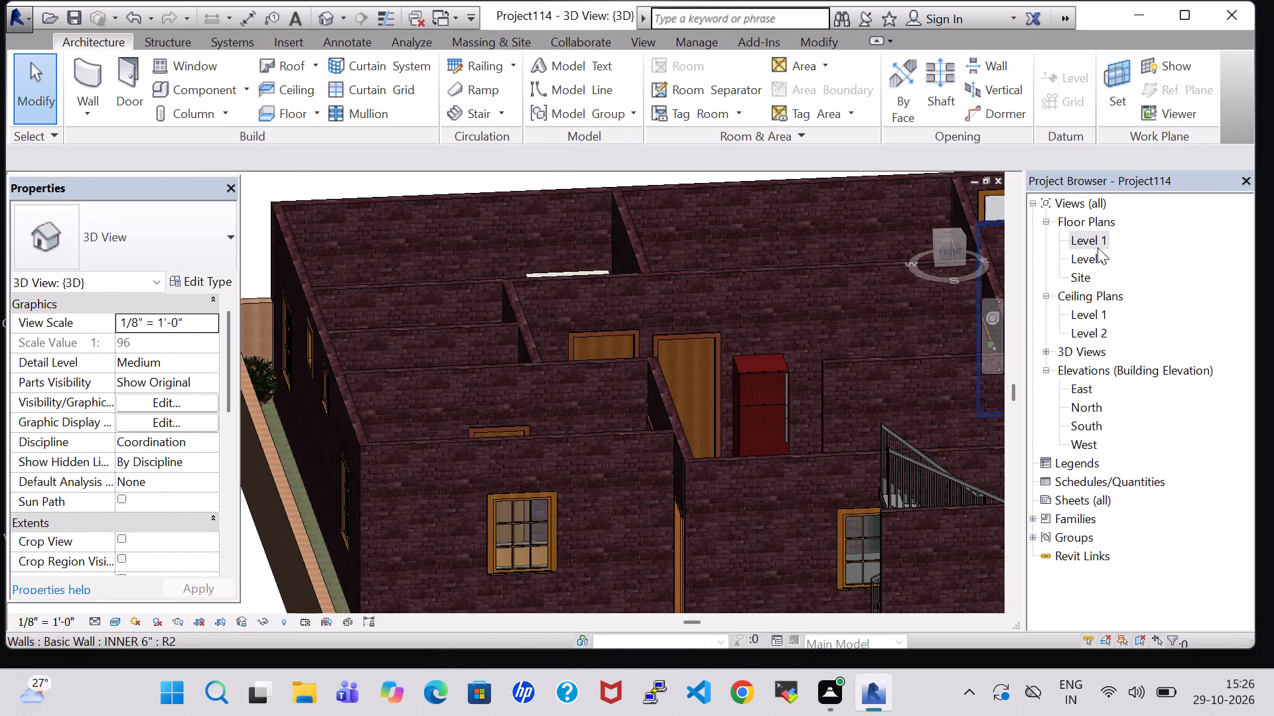
In the Level 1 floor plan, place three more Jungle Flame - 3' plants in the outdoor strip beside the bedroom, lower bathroom and guest room.
double_click(1097, 247)
scroll(612, 304, "down", 4)
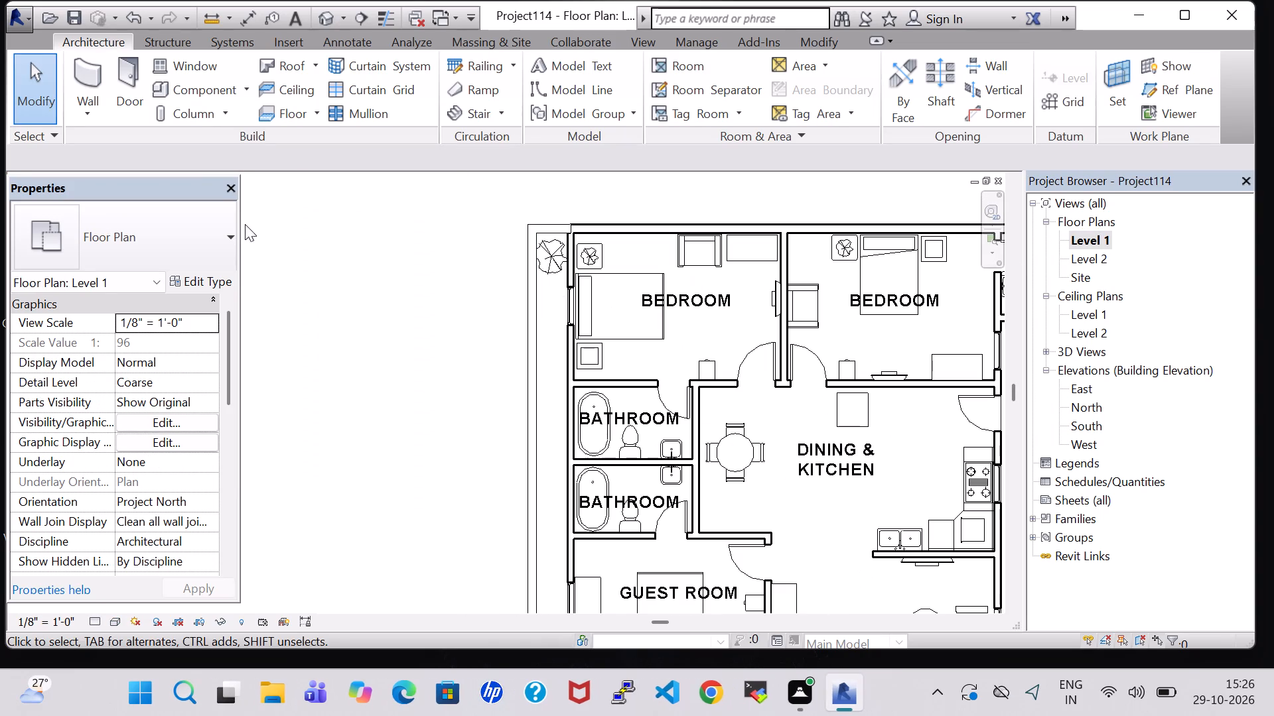
left_click(550, 259)
right_click(550, 259)
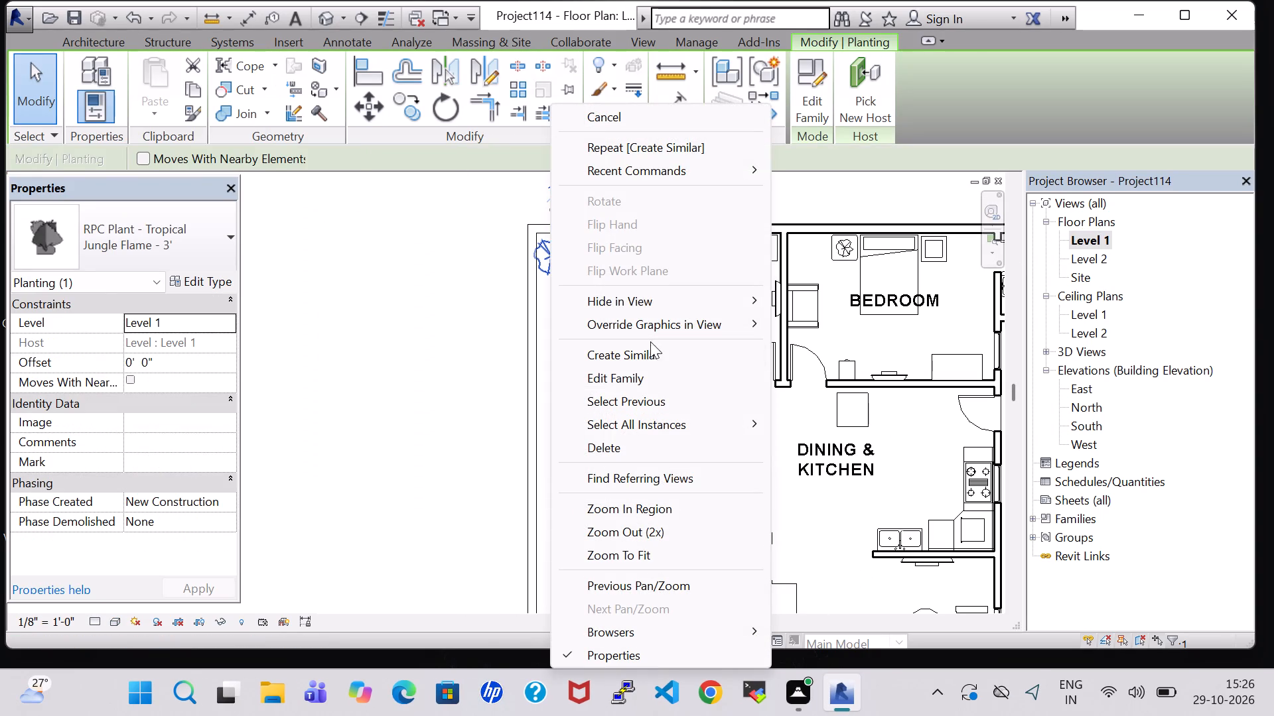
left_click(650, 347)
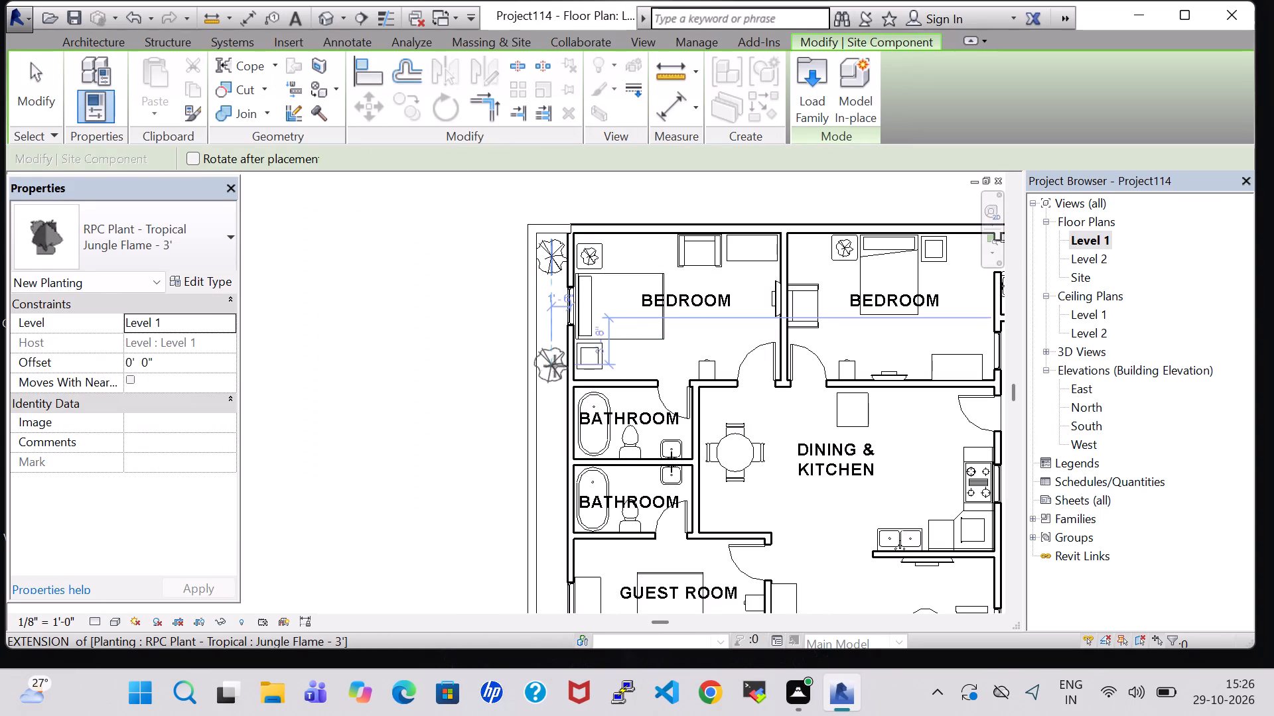
left_click(553, 370)
left_click(555, 490)
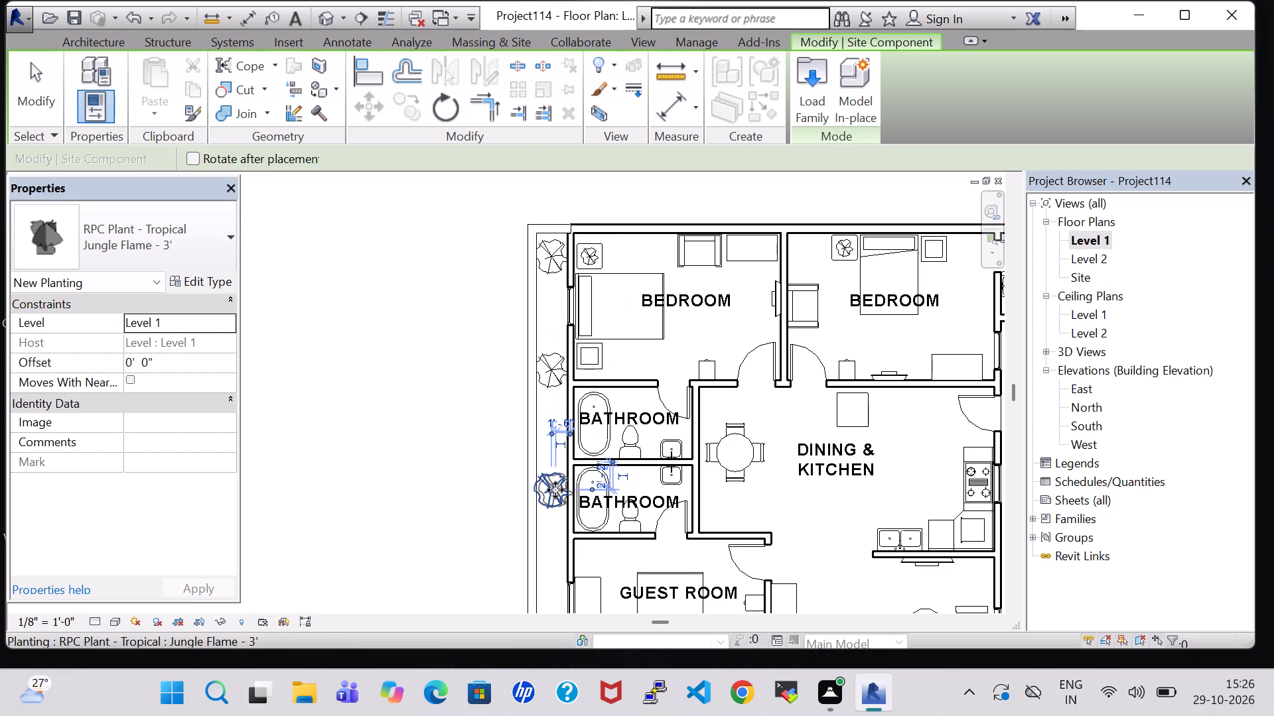
middle_click_drag(555, 490, 559, 273)
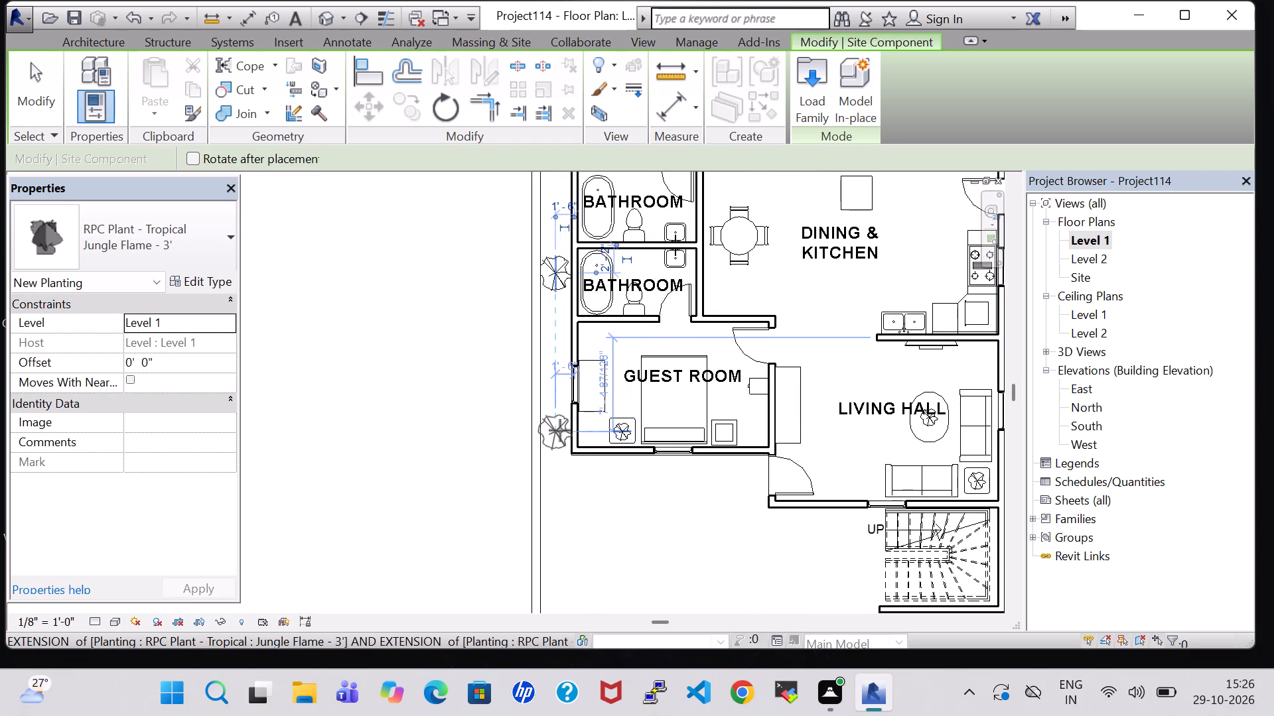
left_click(559, 416)
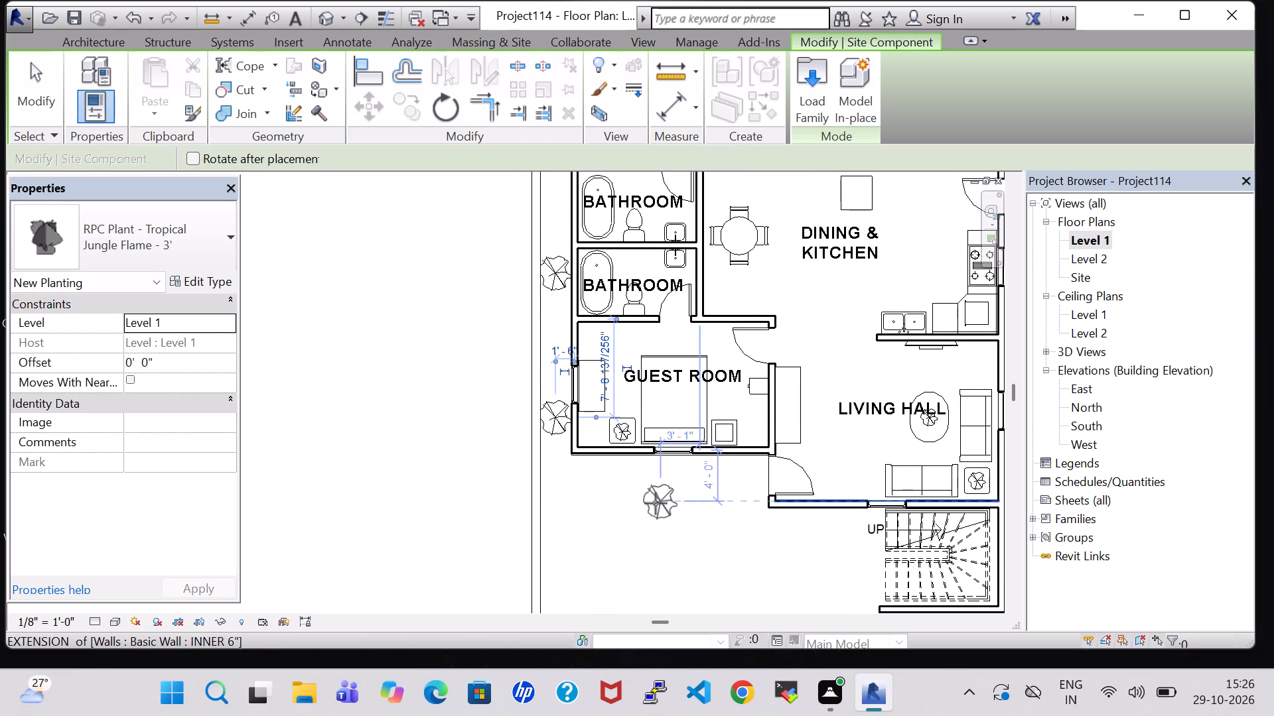
Place three Jungle Flame - 3' plants along the front compound wall: one on each side of the entrance gap and one at the staircase-side corner.
middle_click_drag(656, 503, 671, 351)
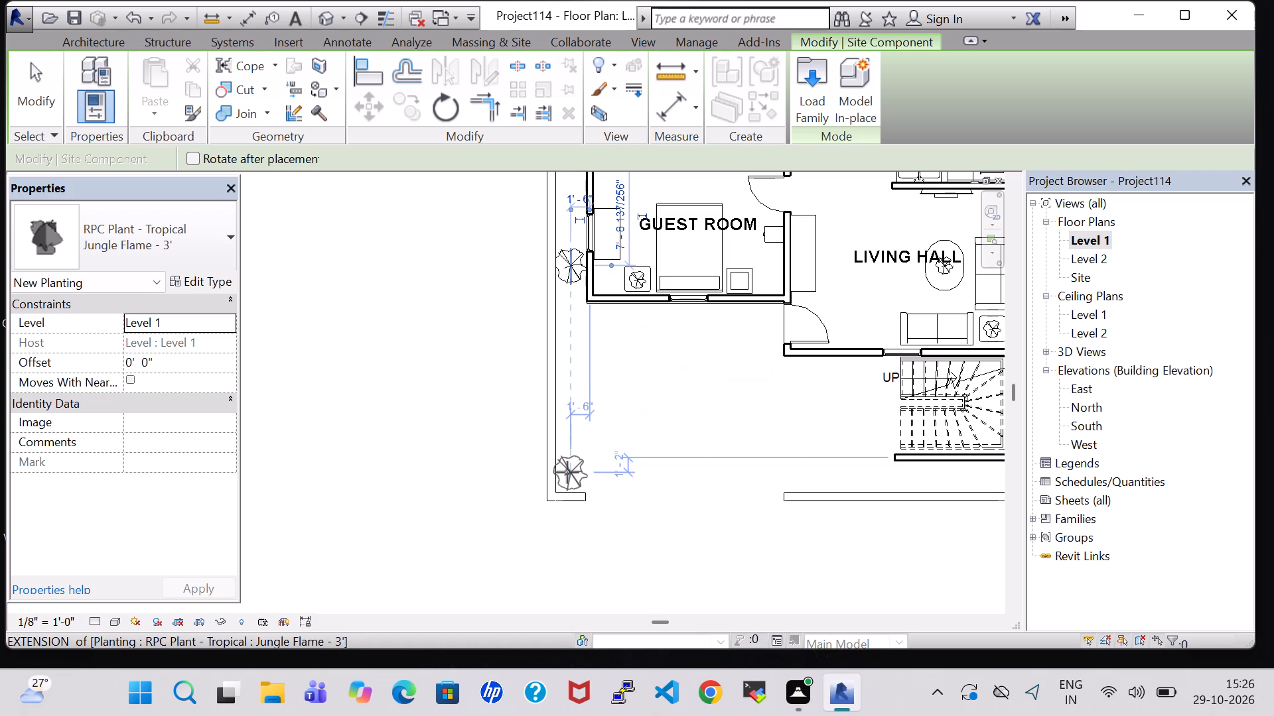
left_click(567, 472)
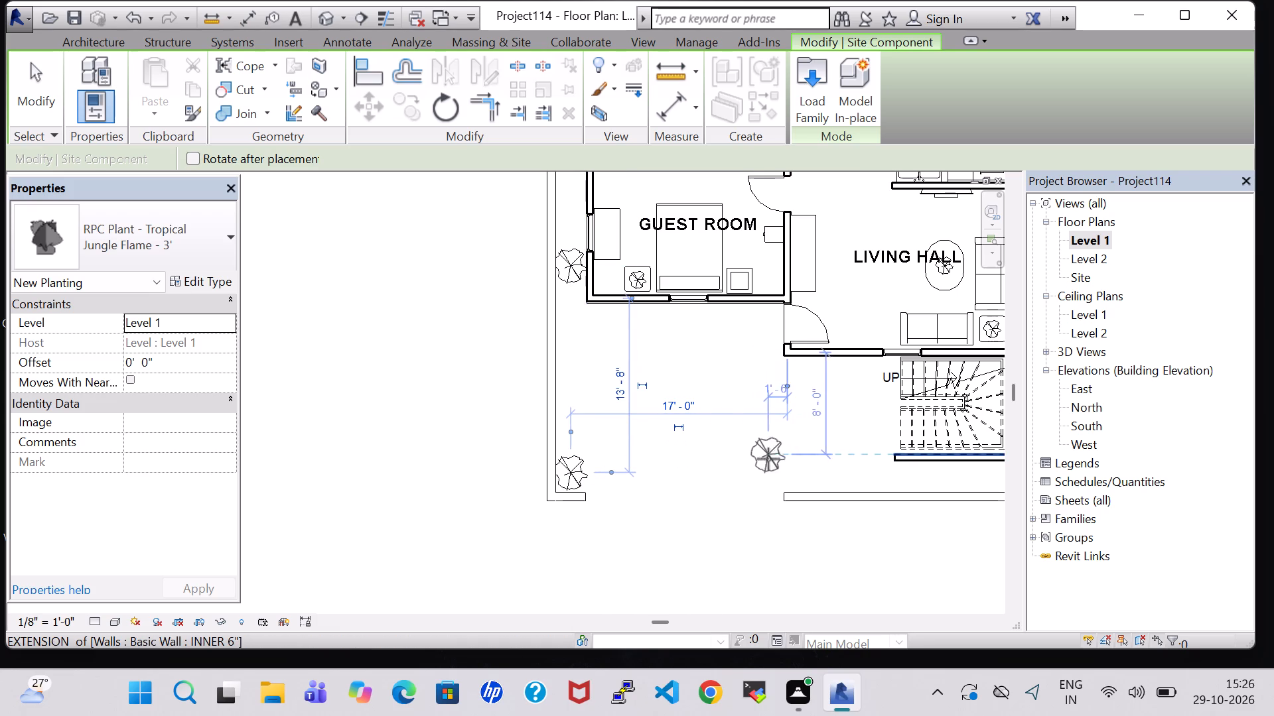
scroll(788, 478, "up", 2)
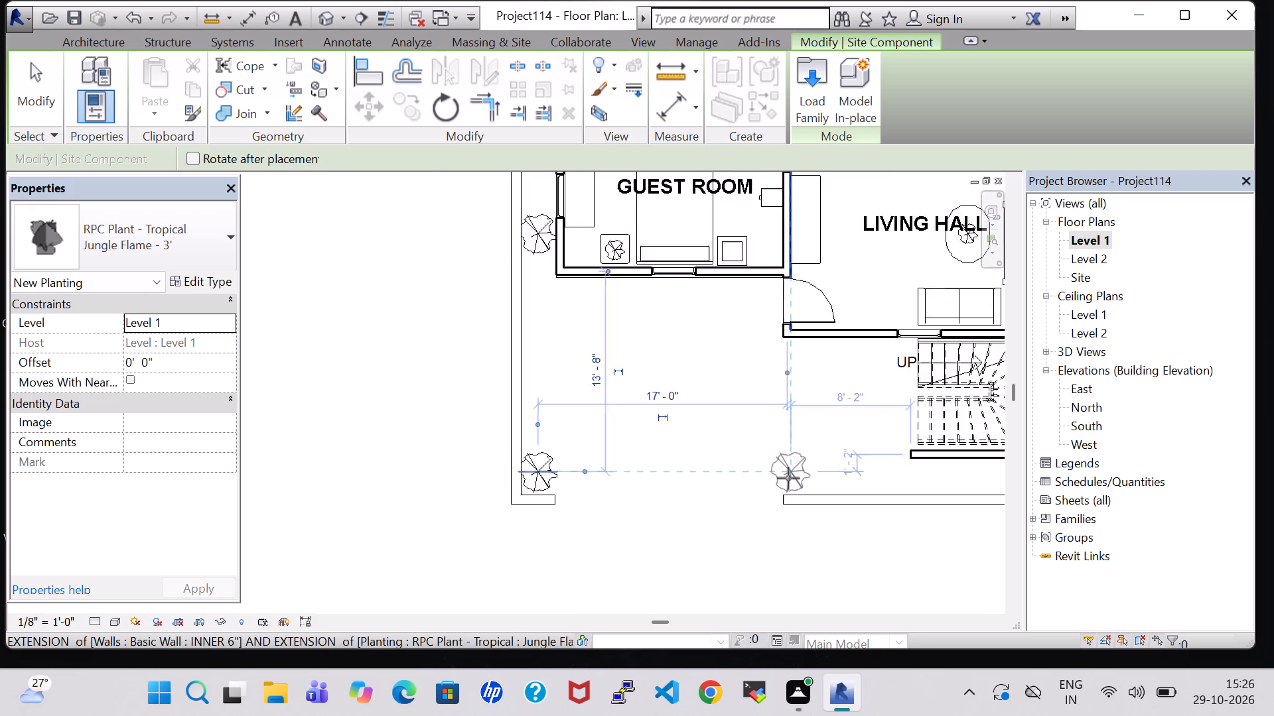
scroll(788, 478, "up", 1)
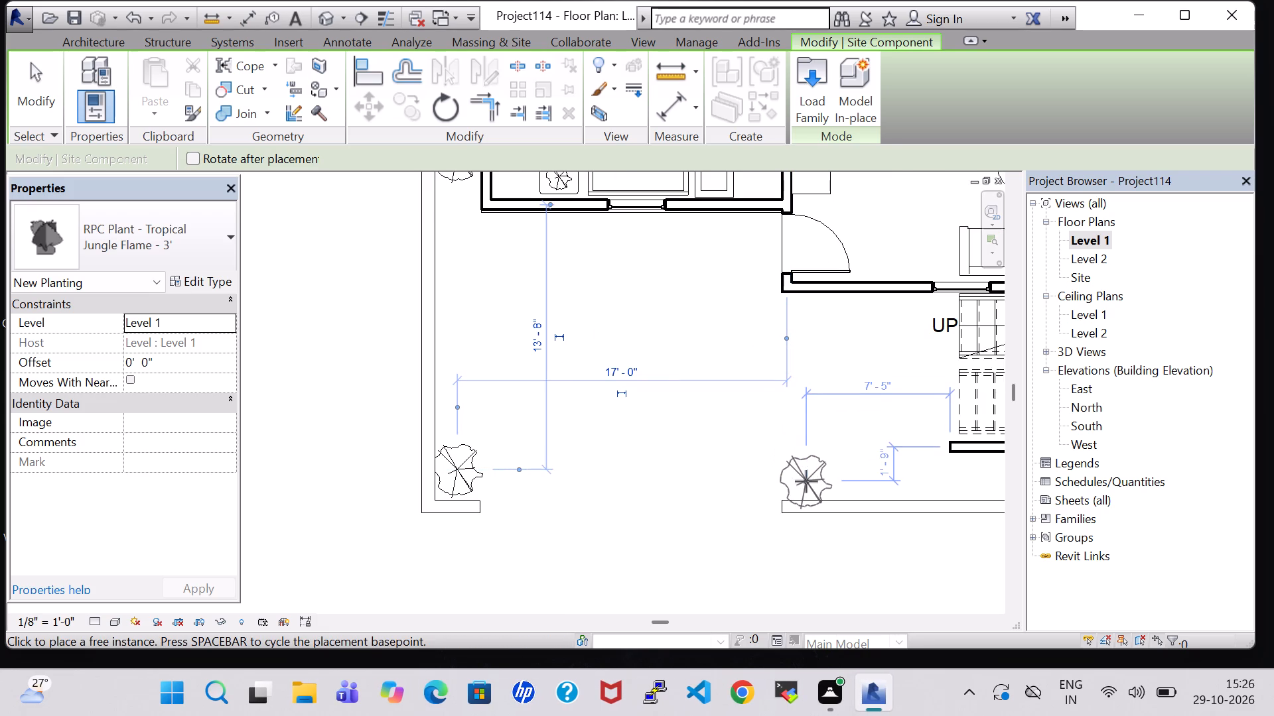
left_click(806, 477)
middle_click_drag(868, 477, 621, 477)
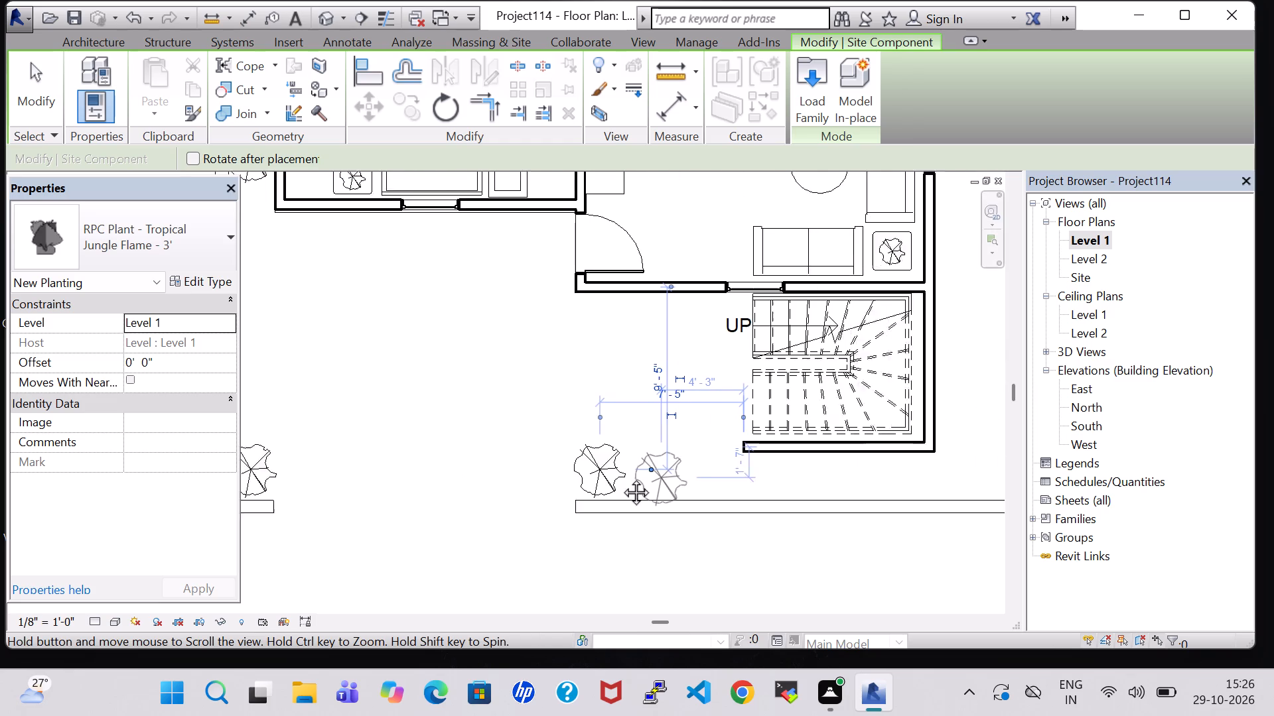
middle_click_drag(621, 477, 540, 479)
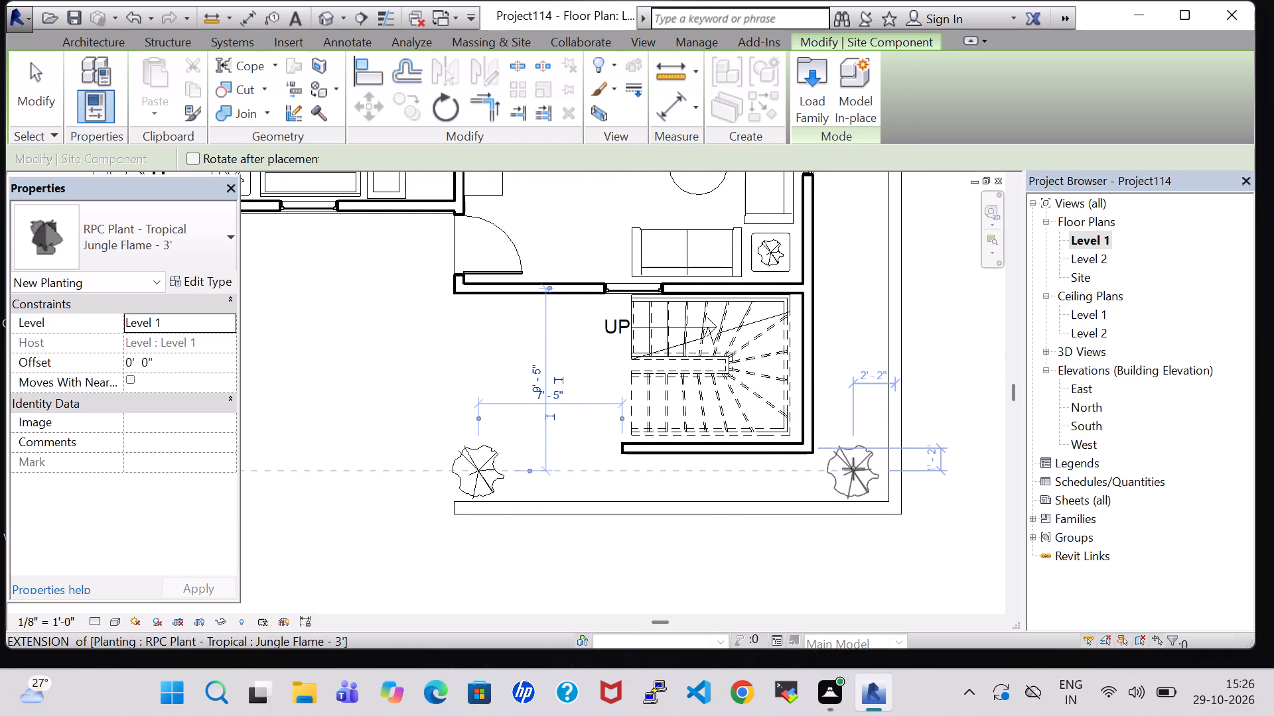
left_click(853, 469)
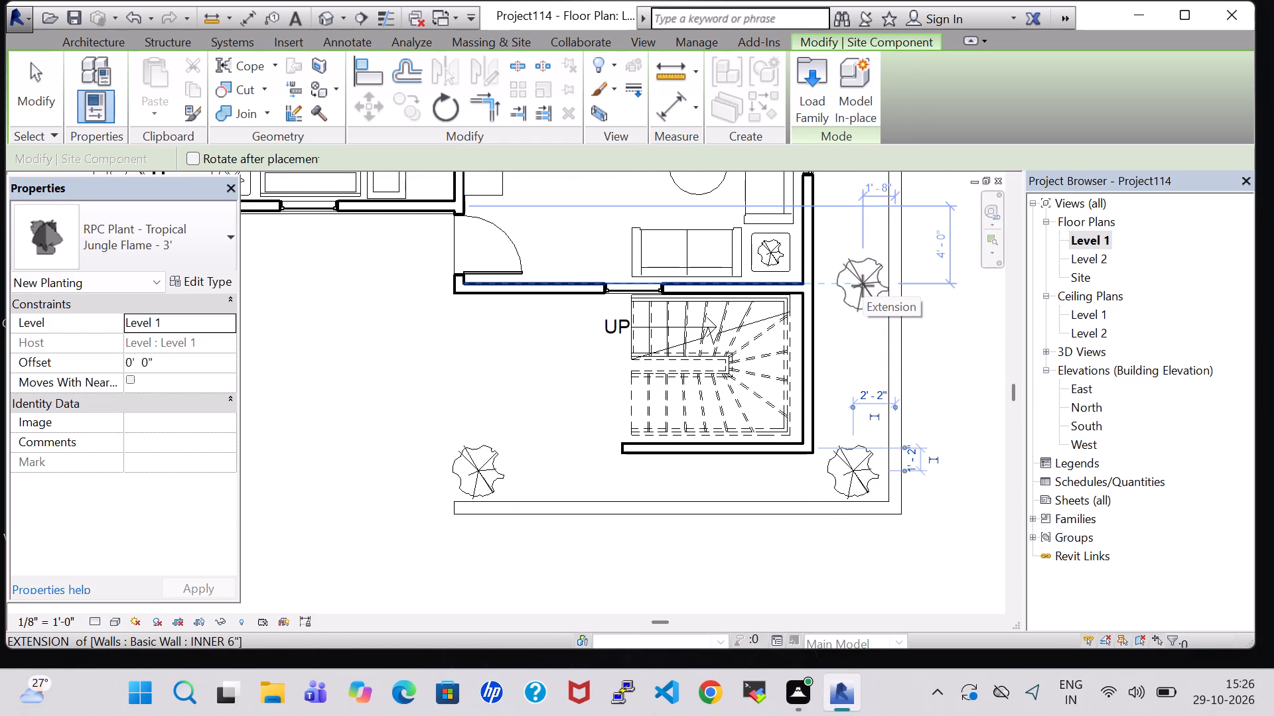
key("Escape")
key("Escape")
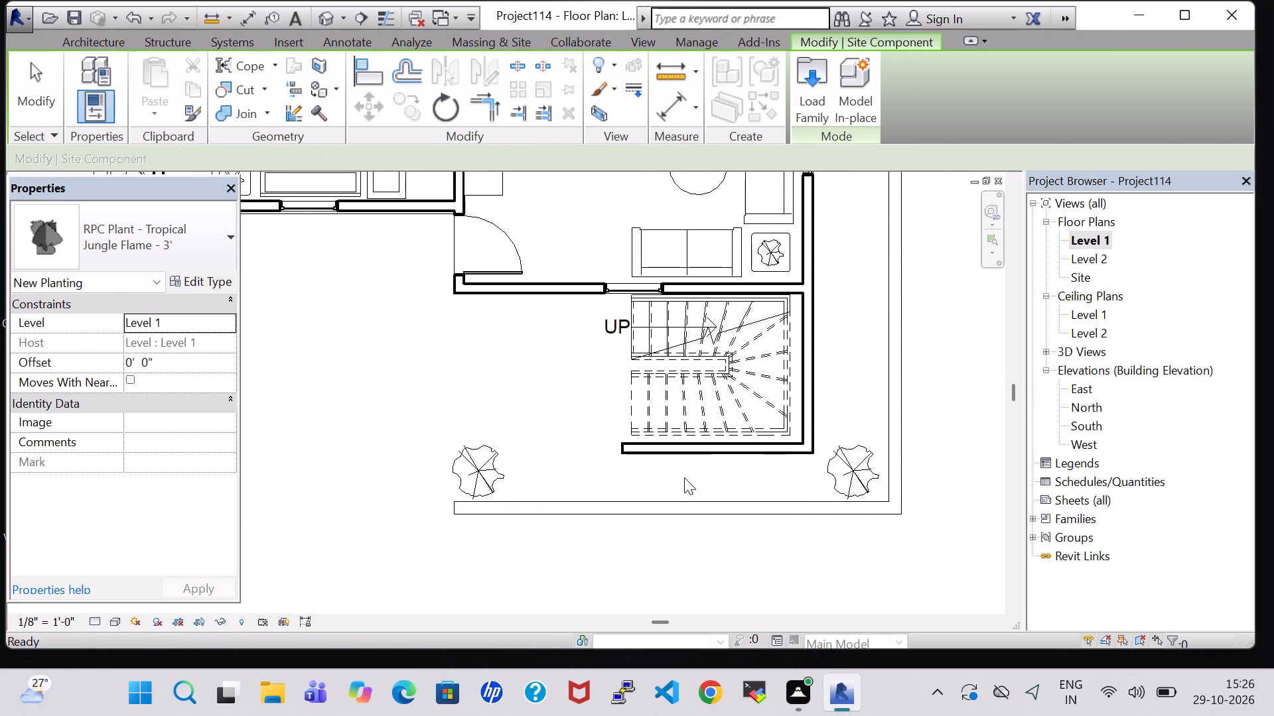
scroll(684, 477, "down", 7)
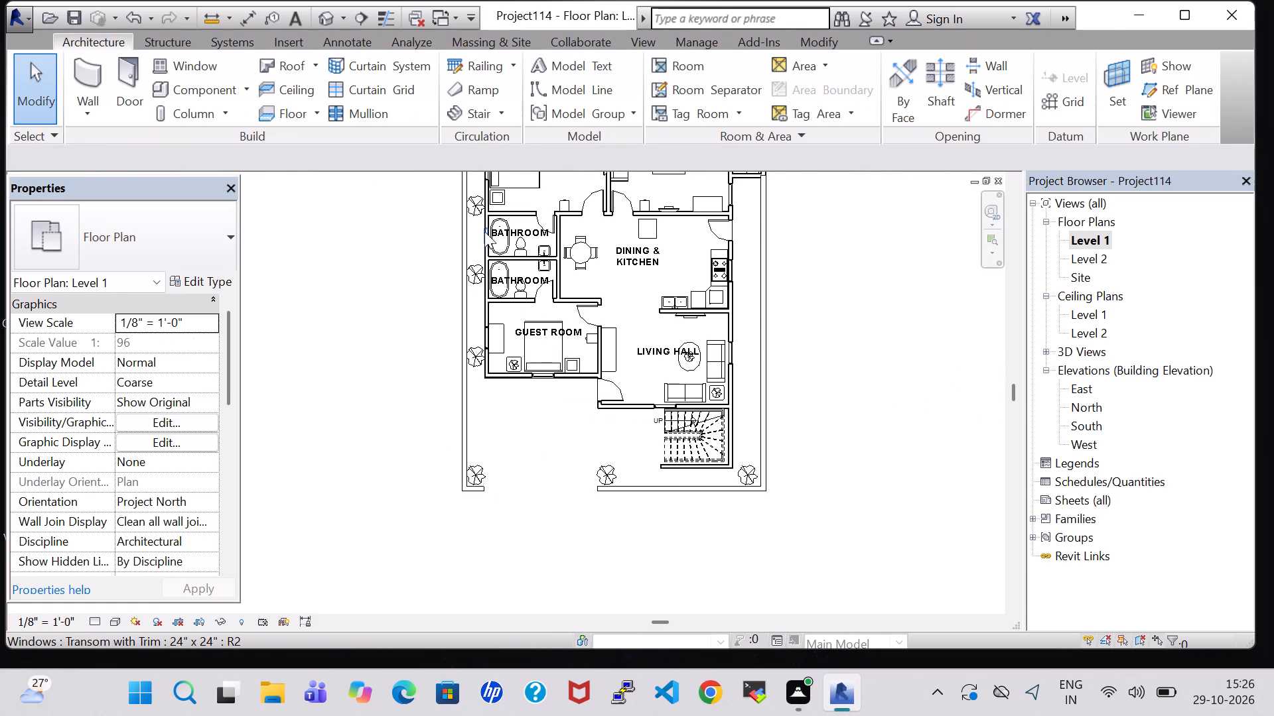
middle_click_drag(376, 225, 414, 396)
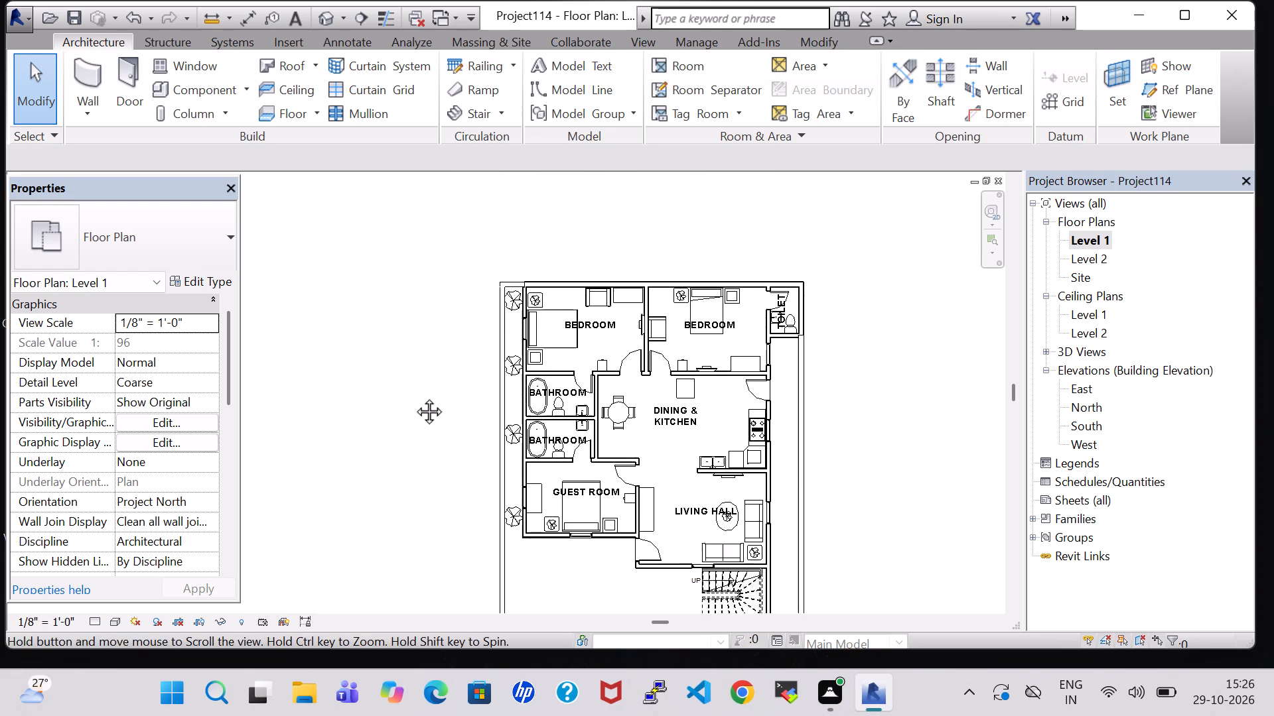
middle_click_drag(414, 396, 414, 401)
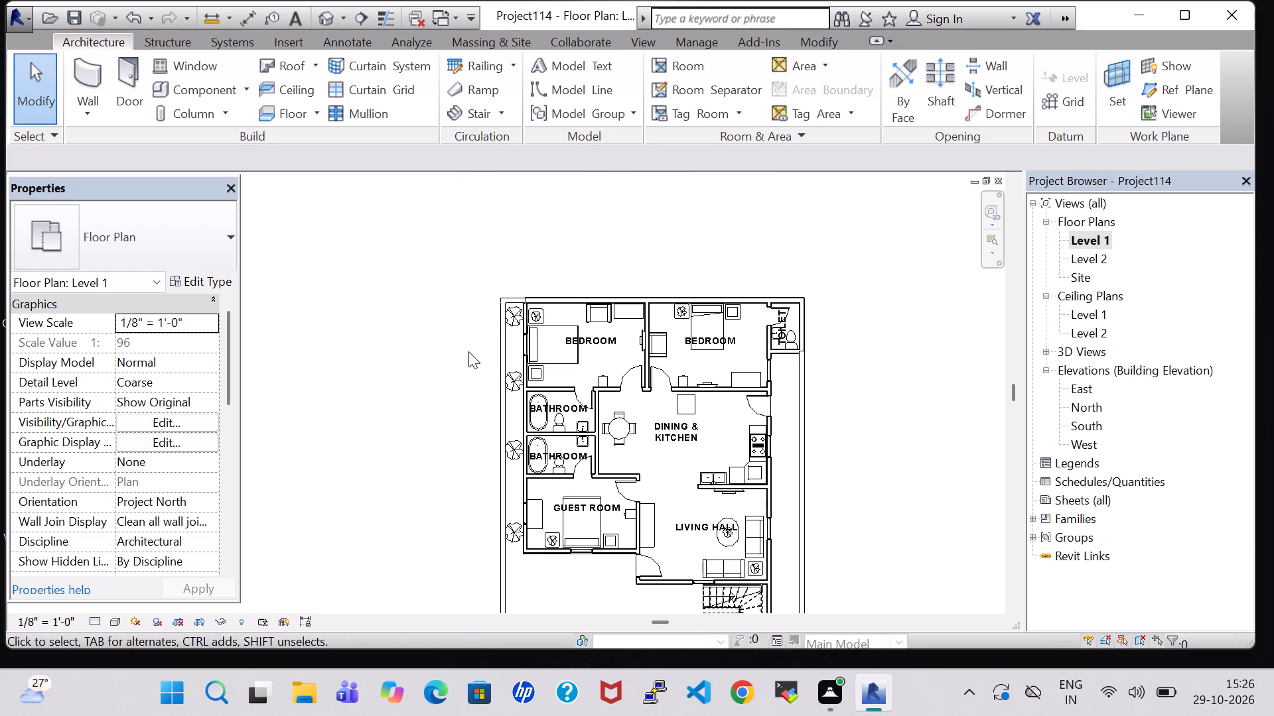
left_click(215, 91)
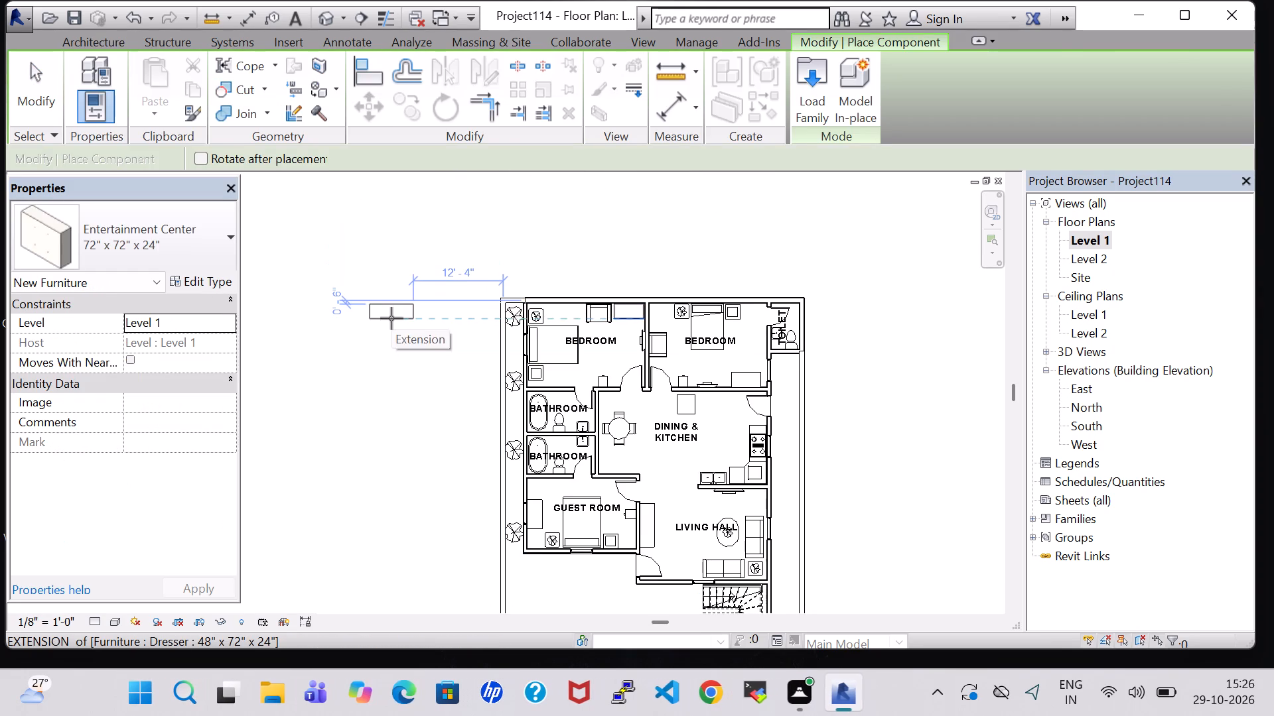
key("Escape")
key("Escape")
Place another Jungle Flame - 3' between the two plants outside the window of the bedroom beside the planted strip.
scroll(432, 328, "up", 7)
left_click(644, 310)
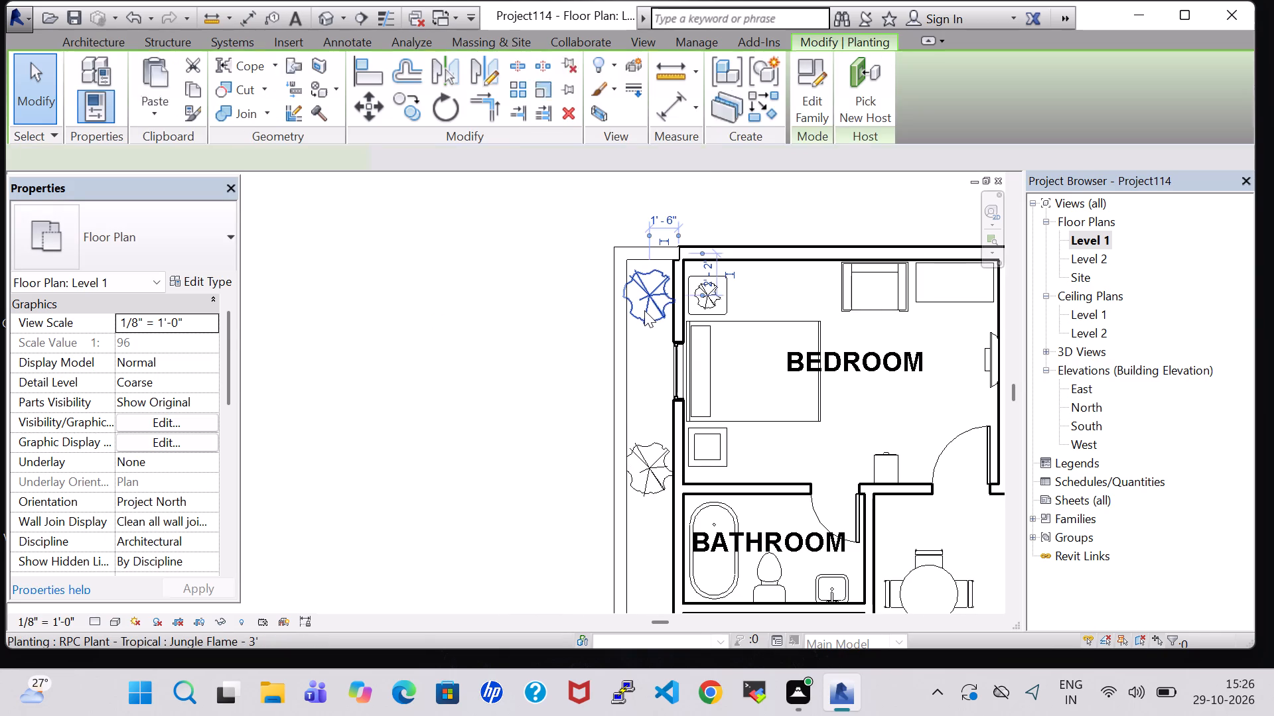
right_click(644, 310)
left_click(743, 350)
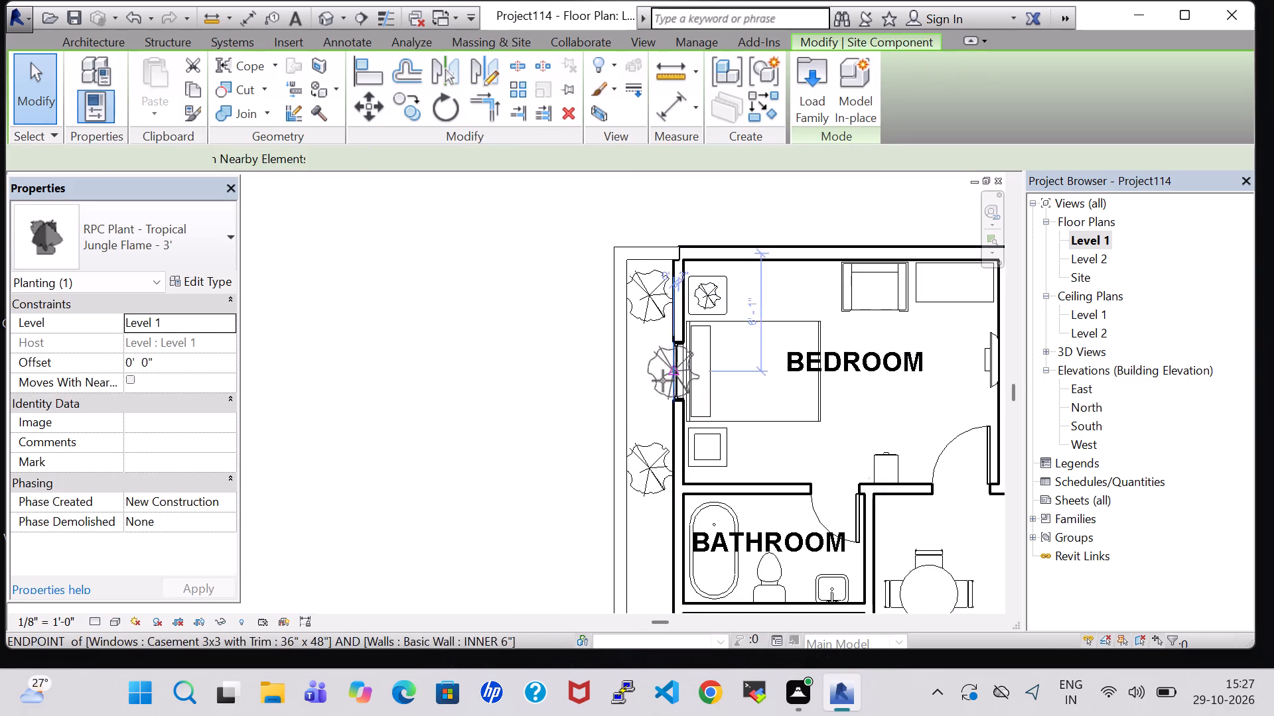
left_click(656, 383)
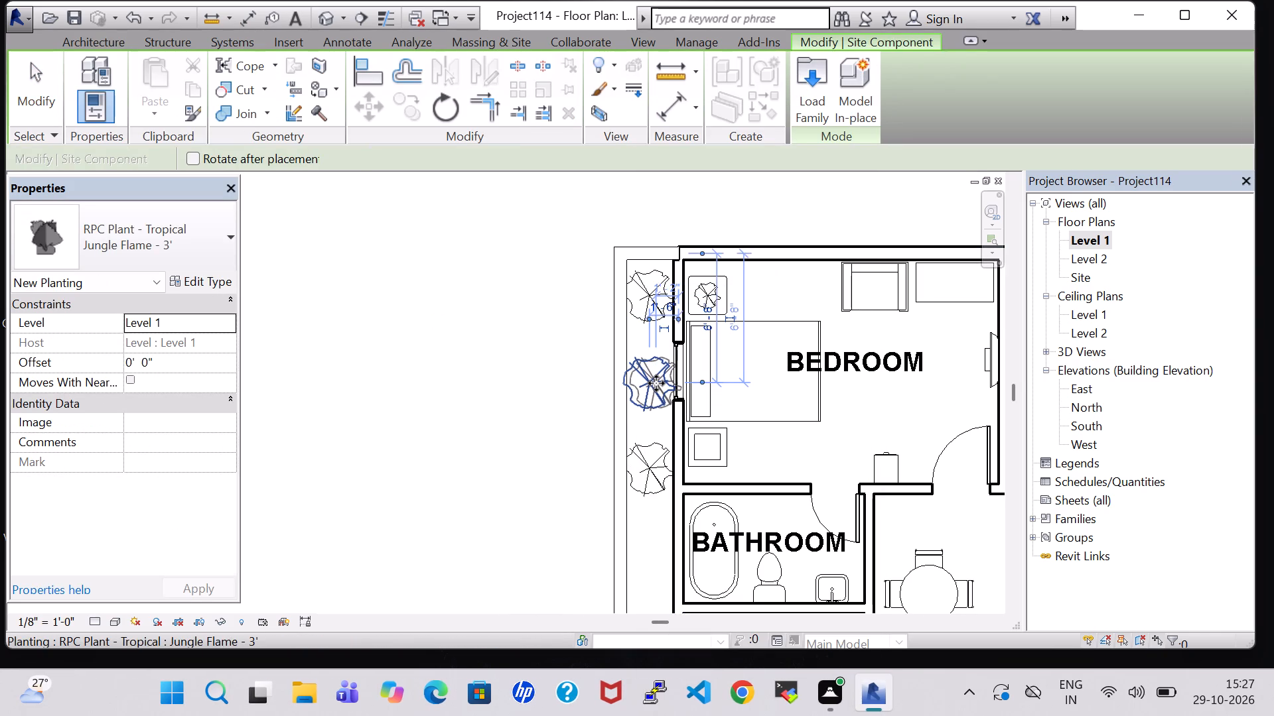
key("Escape")
key("Escape")
Change the type of the plant outside that bedroom window to Crane Lily - 3'.
left_click(656, 383)
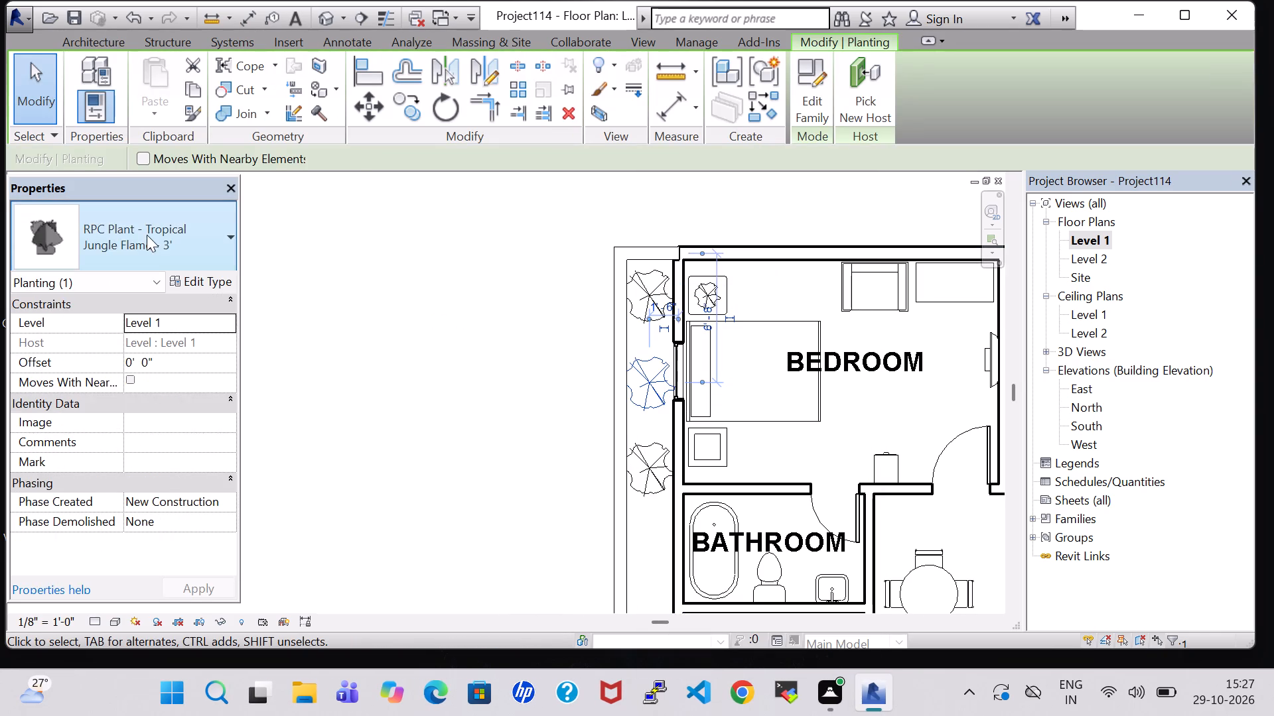
left_click(147, 235)
scroll(165, 333, "up", 2)
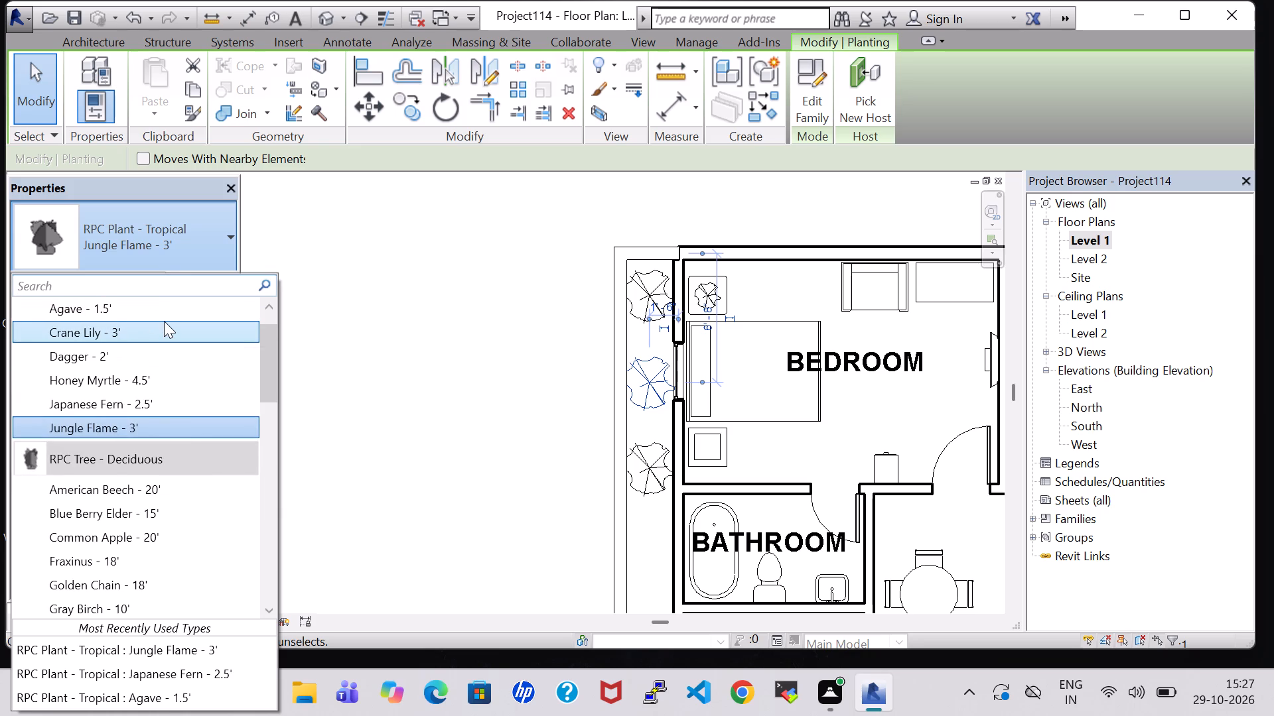
left_click(164, 321)
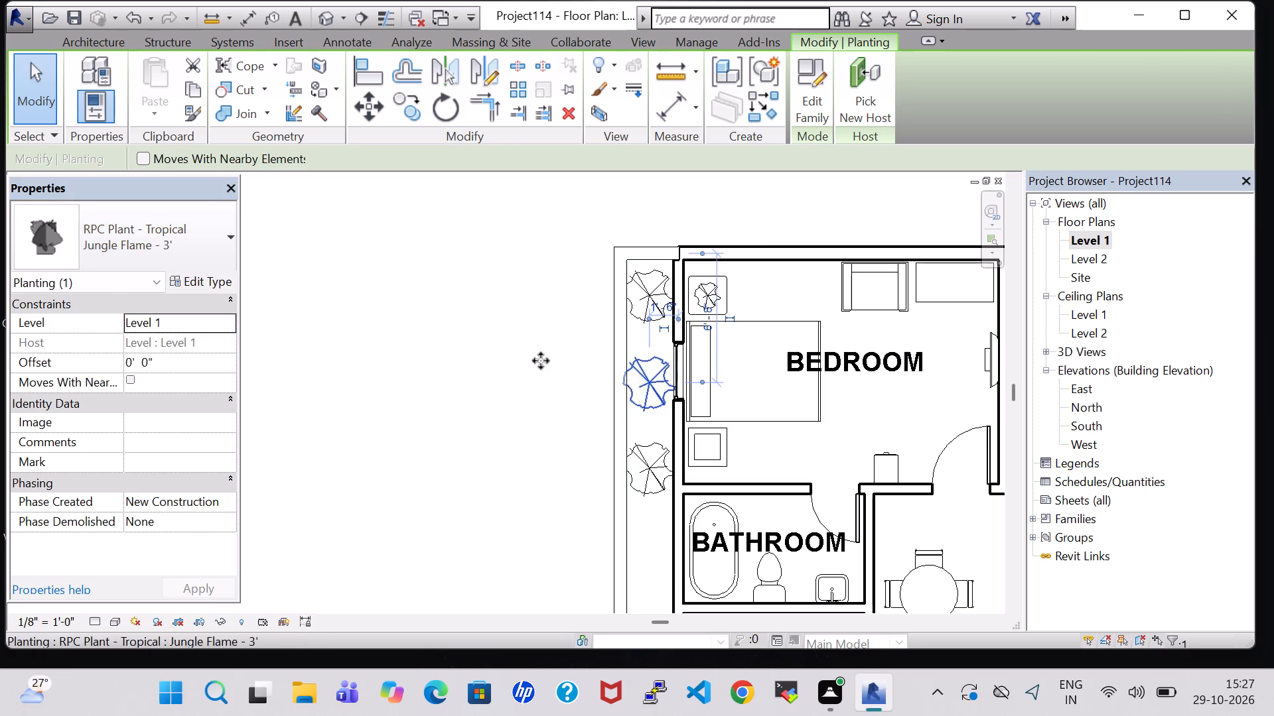
left_click(411, 333)
left_click(652, 396)
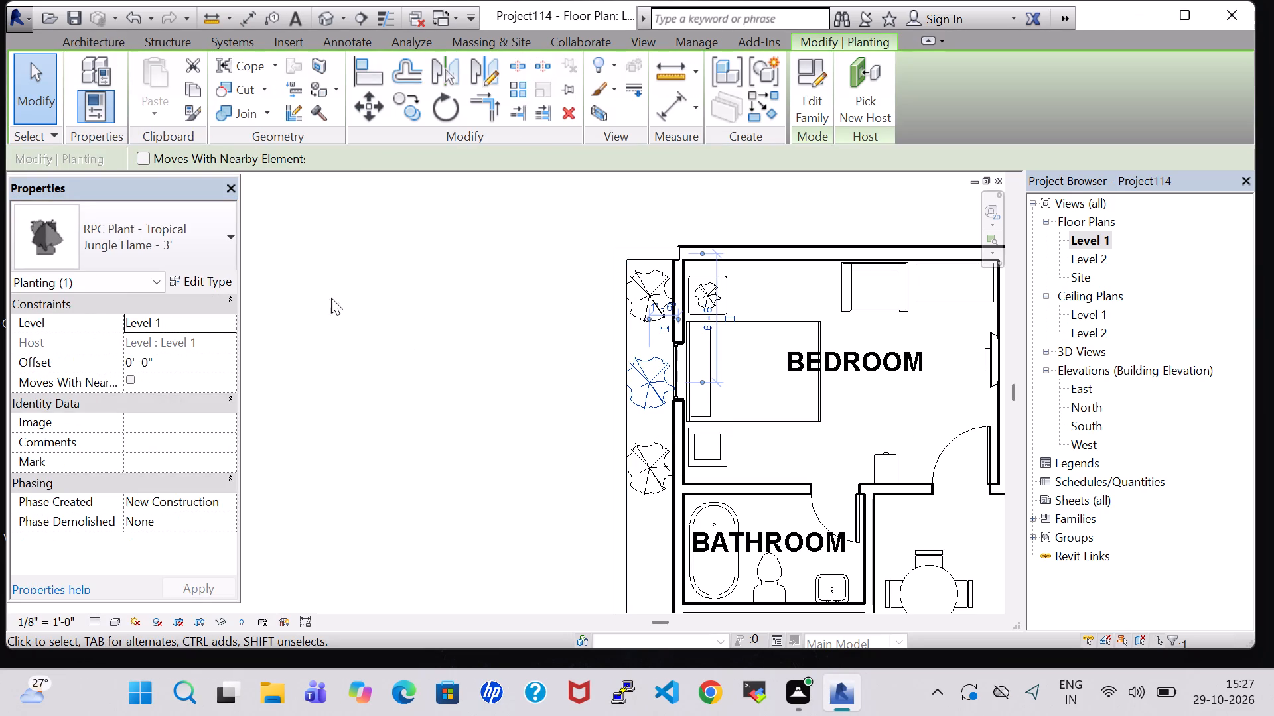
left_click(195, 255)
scroll(159, 345, "up", 2)
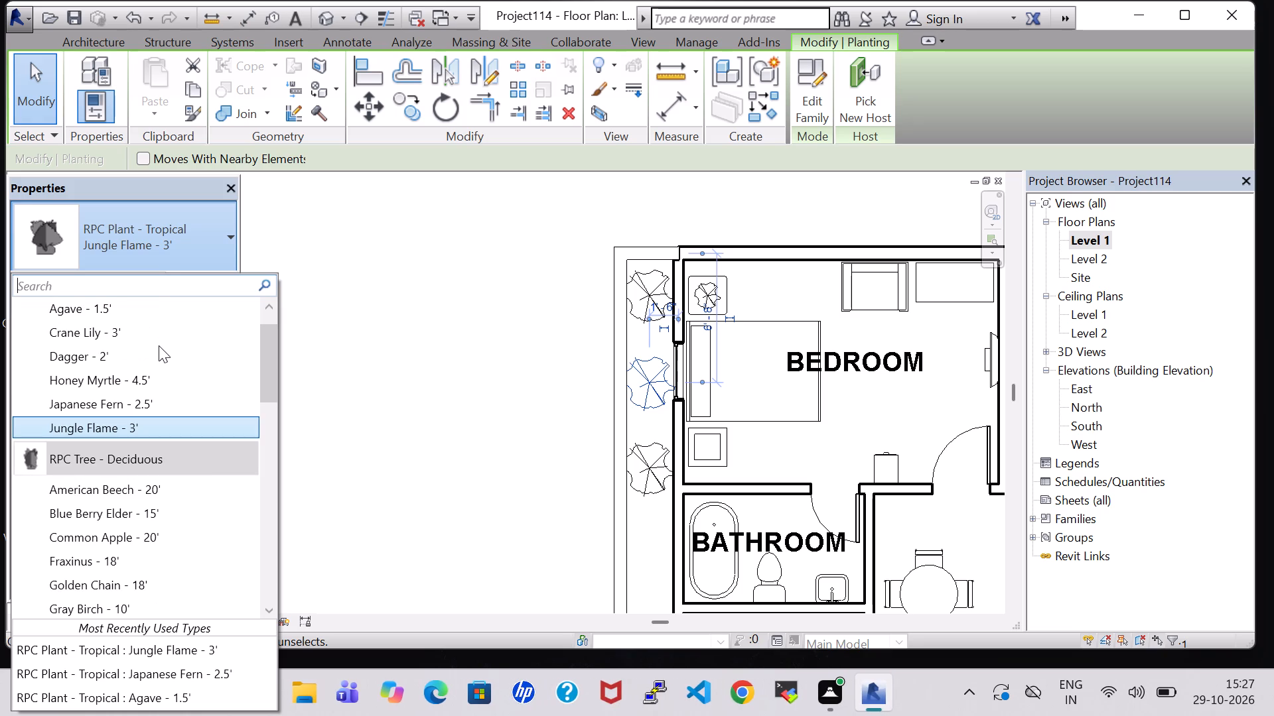
left_click(130, 333)
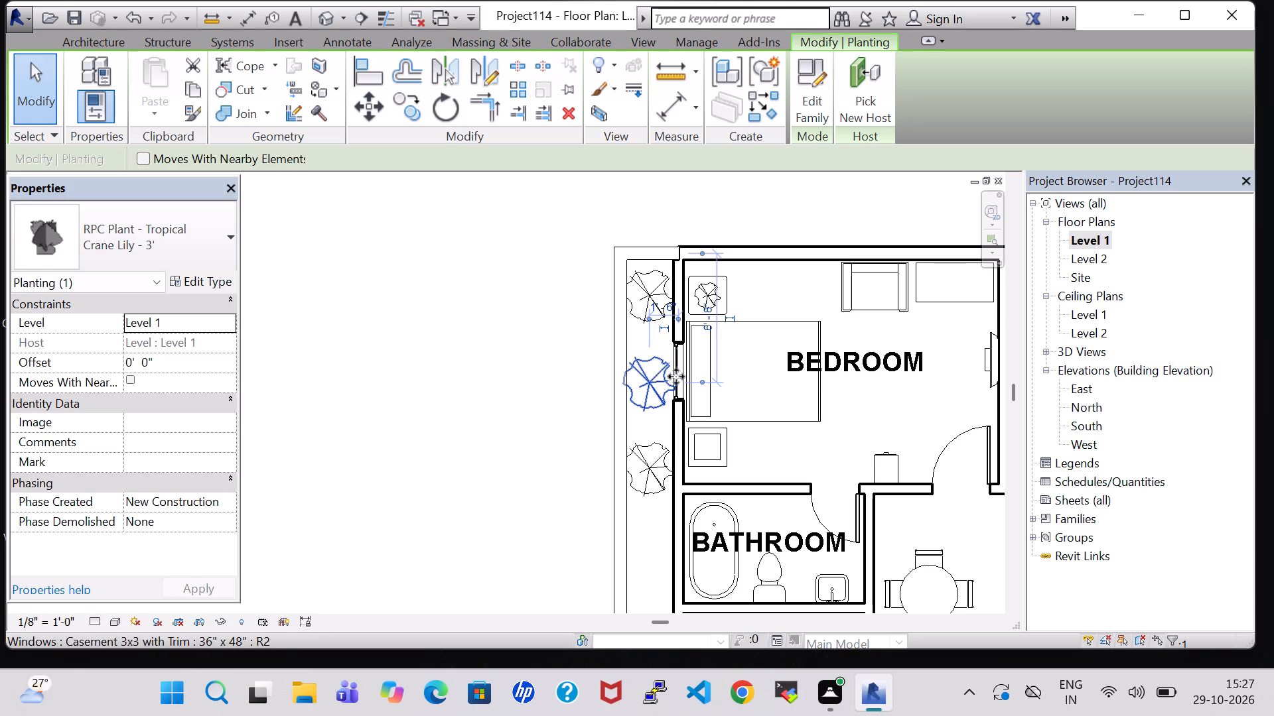
Place two Crane Lily - 3' copies between the Jungle Flames in the same strip, beside the upper bathroom and the guest room.
left_click(660, 379)
right_click(660, 379)
left_click(709, 360)
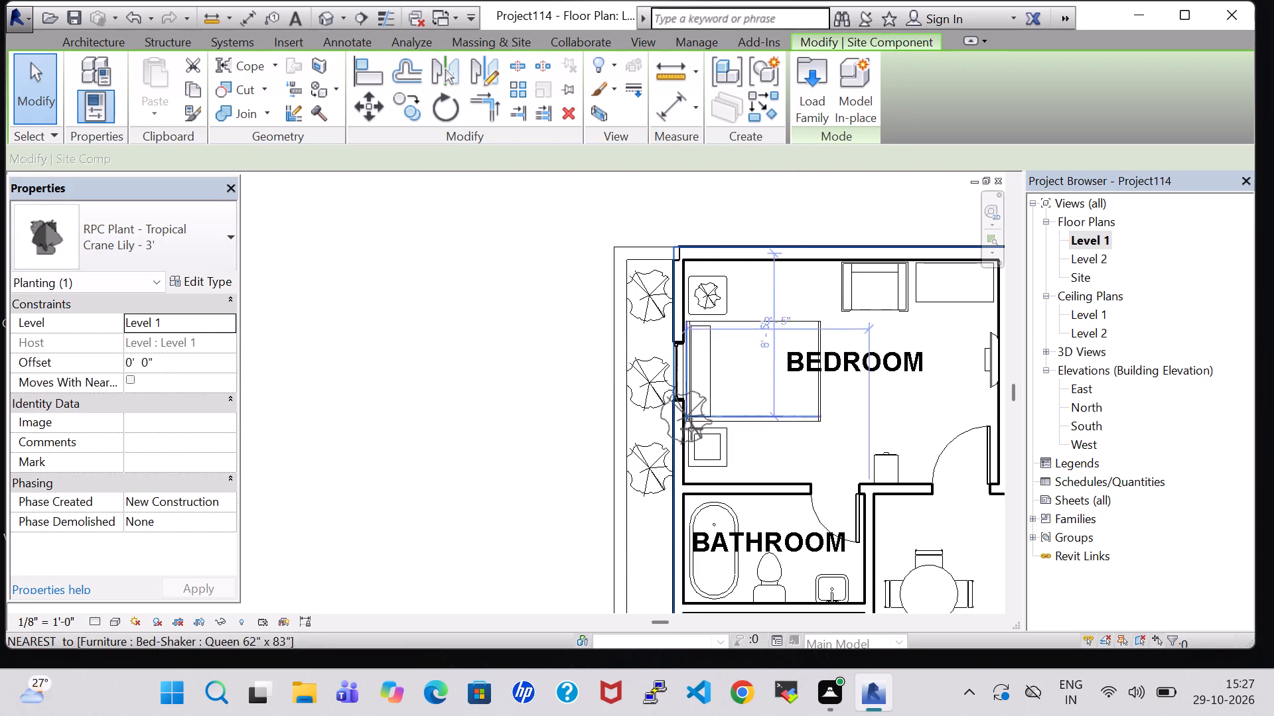
middle_click_drag(655, 558, 655, 373)
left_click(655, 375)
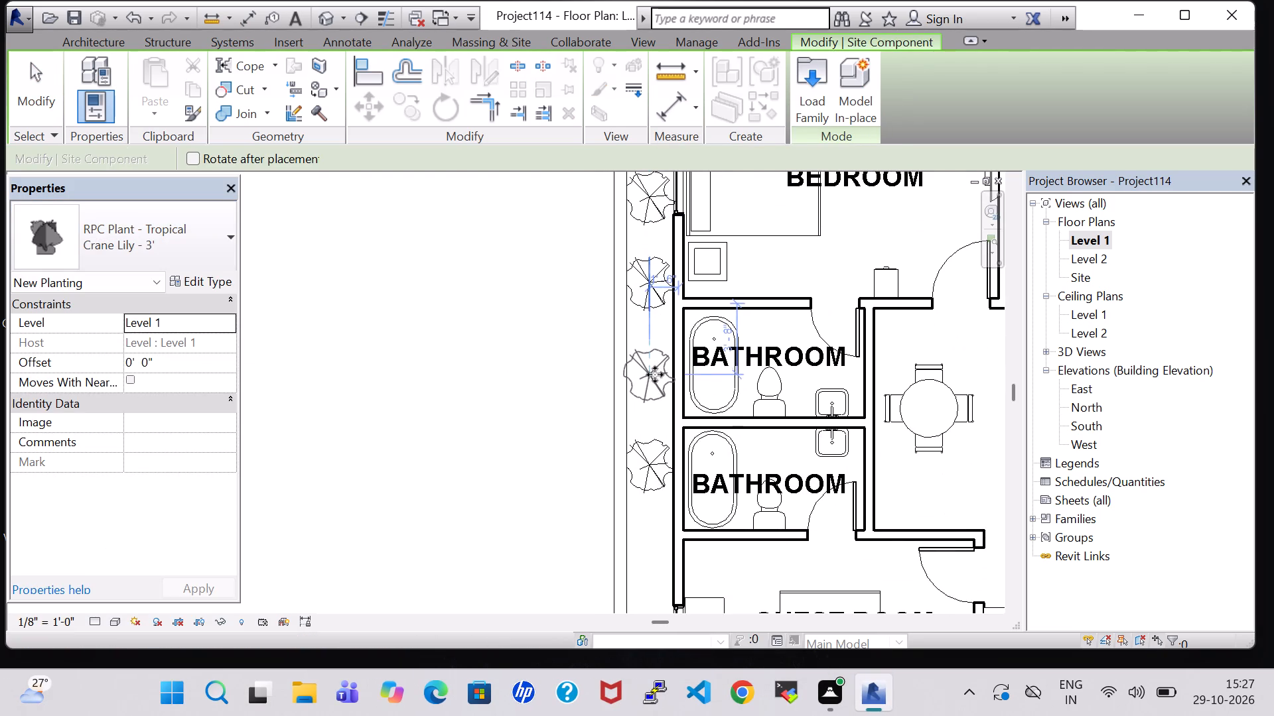
middle_click_drag(640, 539, 666, 355)
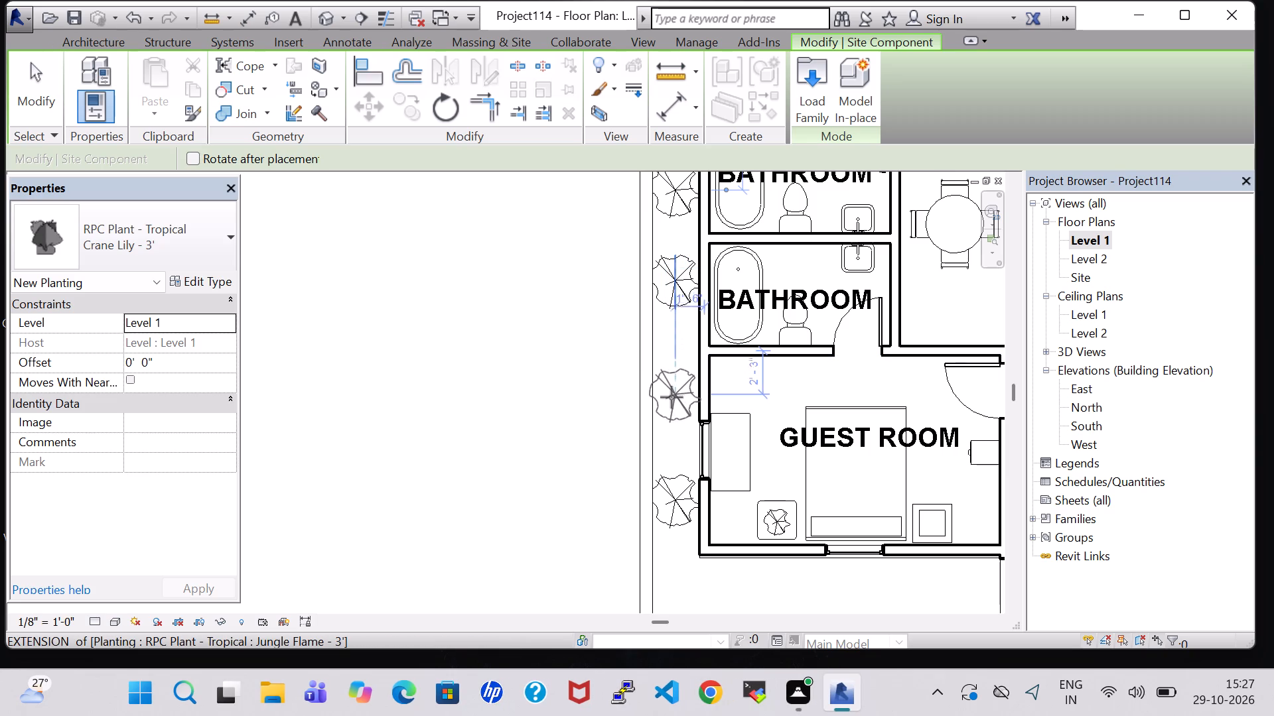
left_click(673, 404)
Place two Crane Lily - 3' plants between the Jungle Flames along the front compound wall by the staircase.
scroll(677, 414, "up", 1)
middle_click_drag(677, 414, 677, 210)
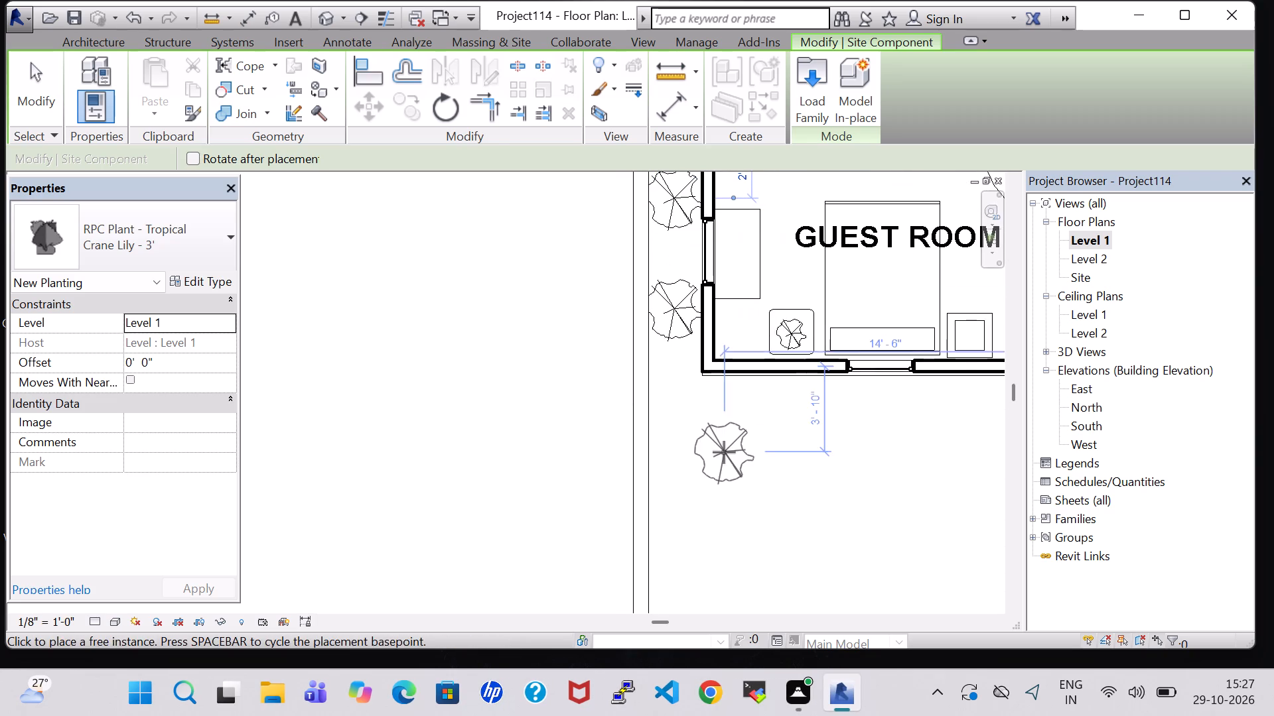
scroll(707, 436, "down", 5)
middle_click_drag(707, 438, 686, 295)
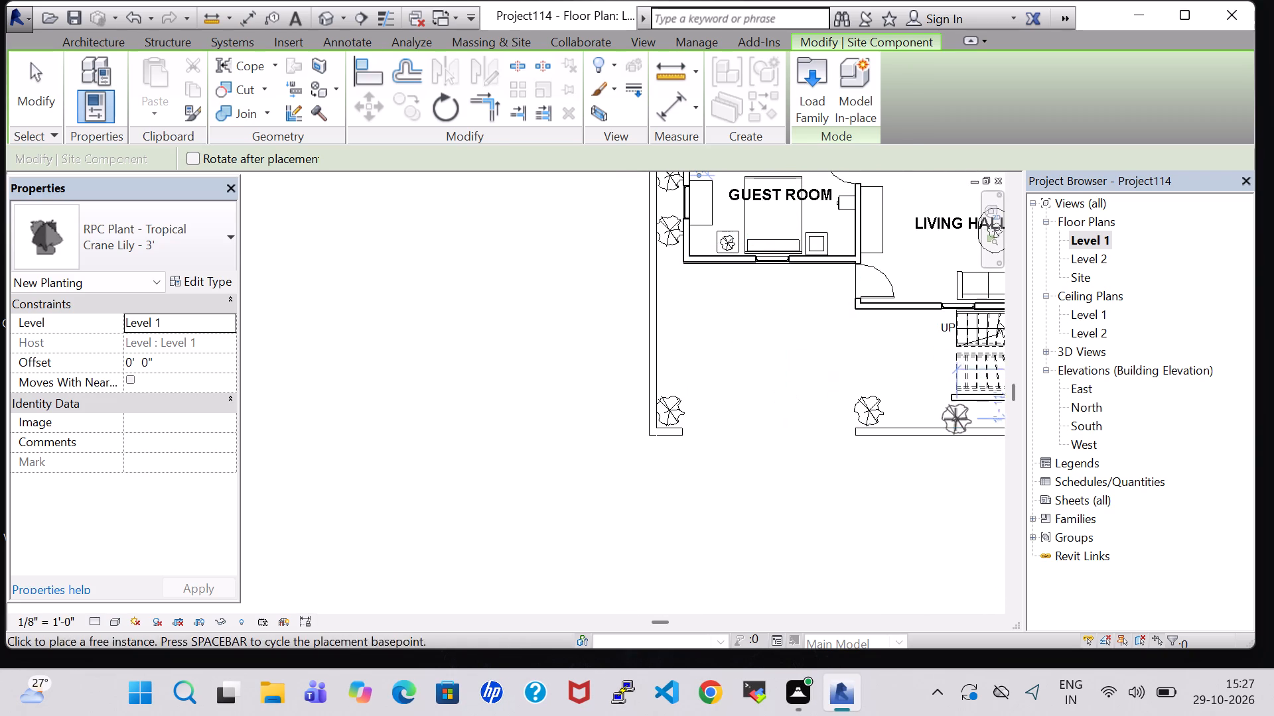
left_click(946, 414)
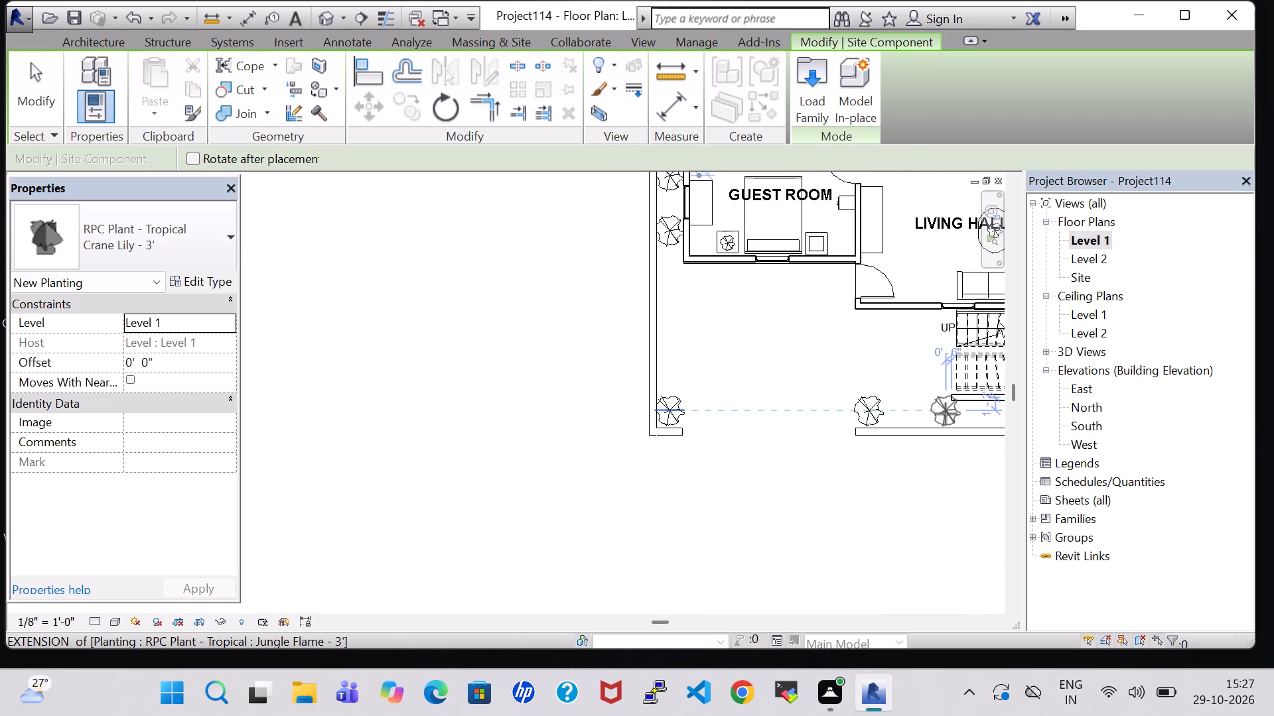
middle_click_drag(946, 414, 736, 421)
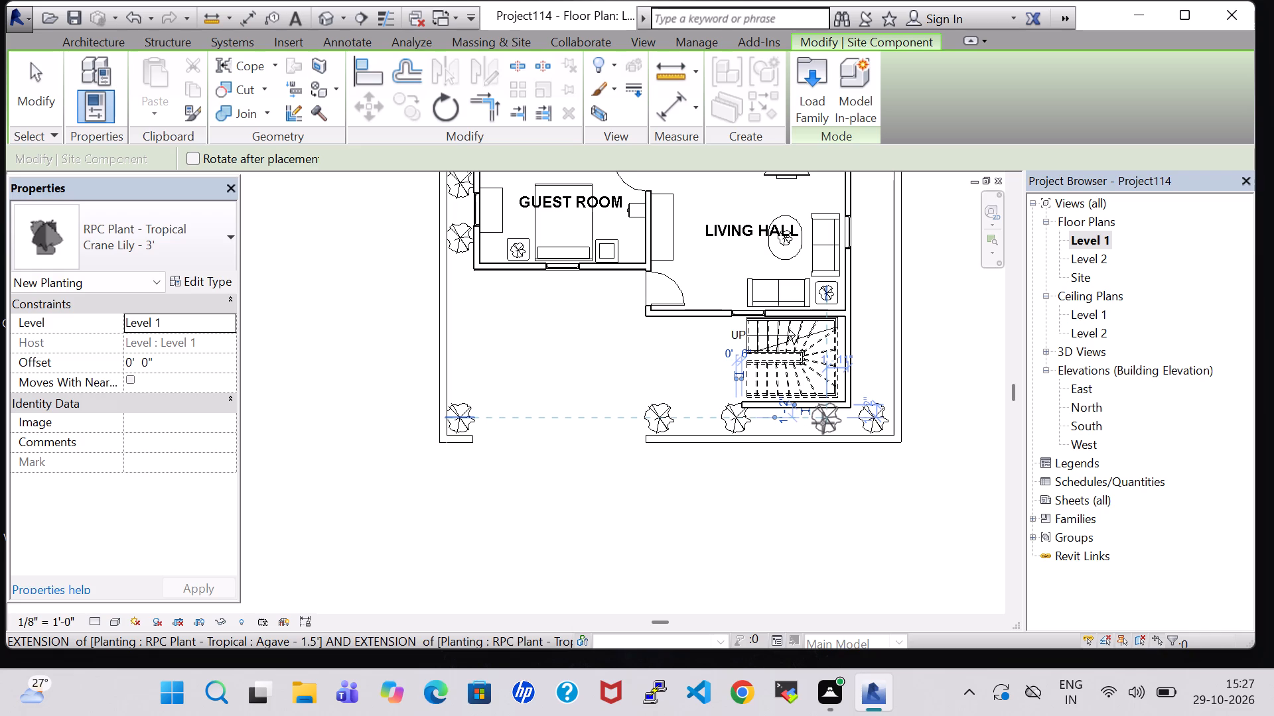
left_click(823, 423)
key("Escape")
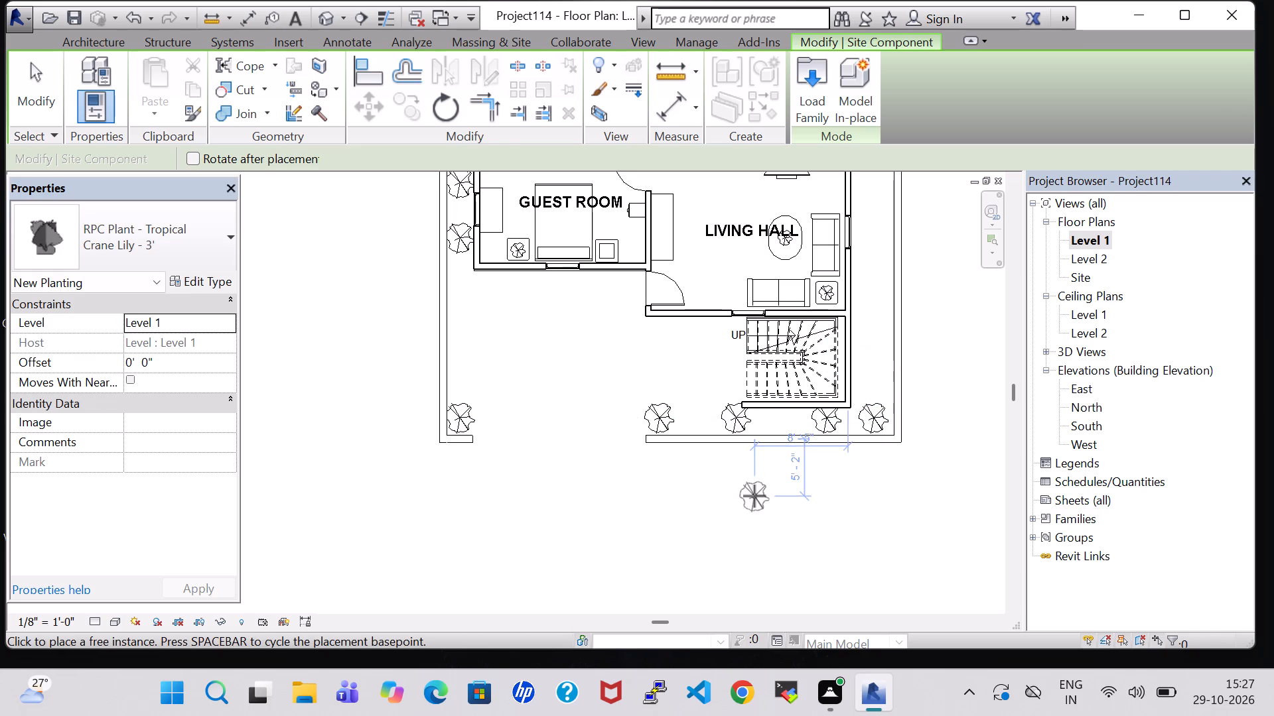
key("Escape")
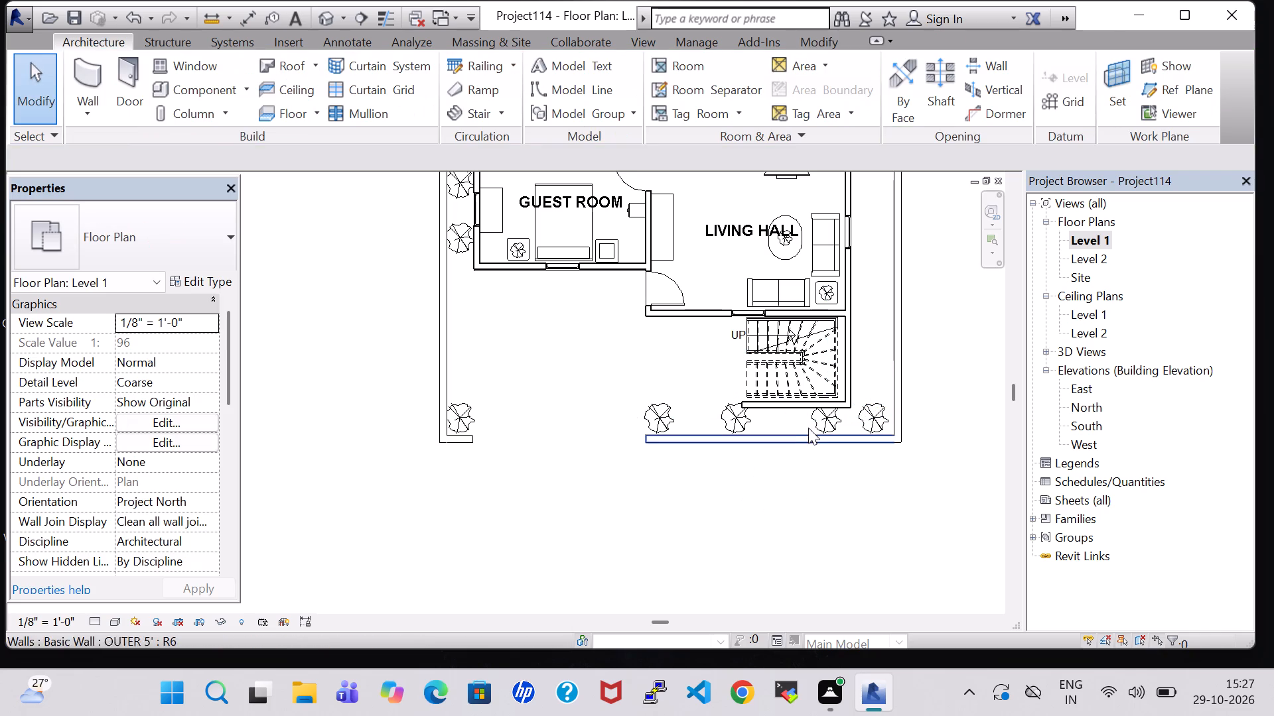
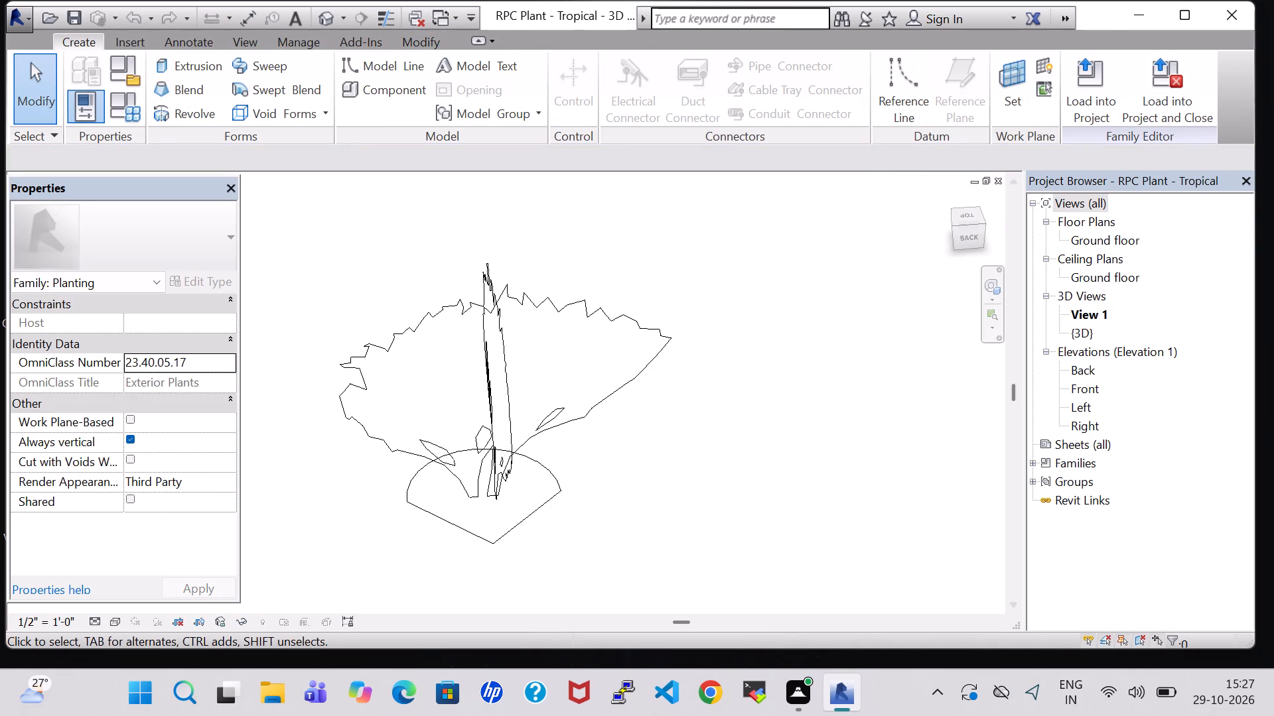
Close the RPC Plant - Tropical family without saving changes and return to the Level 1 plan.
left_click(999, 184)
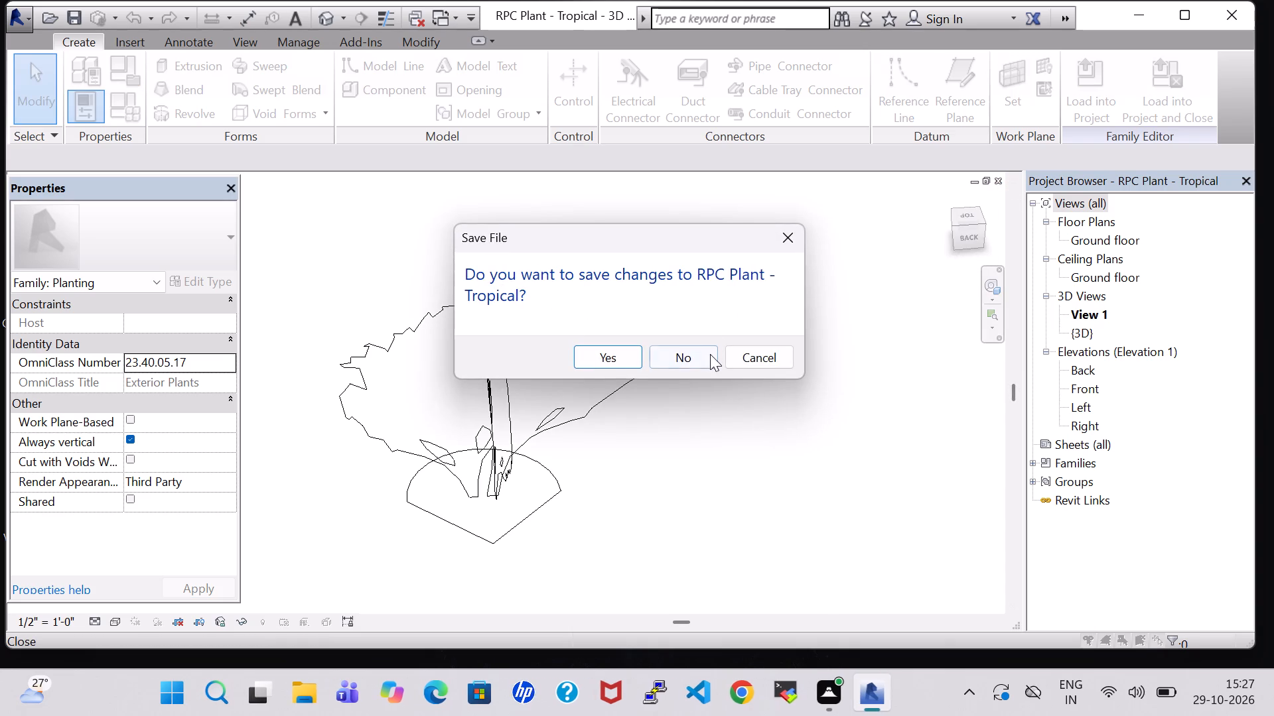
left_click(710, 354)
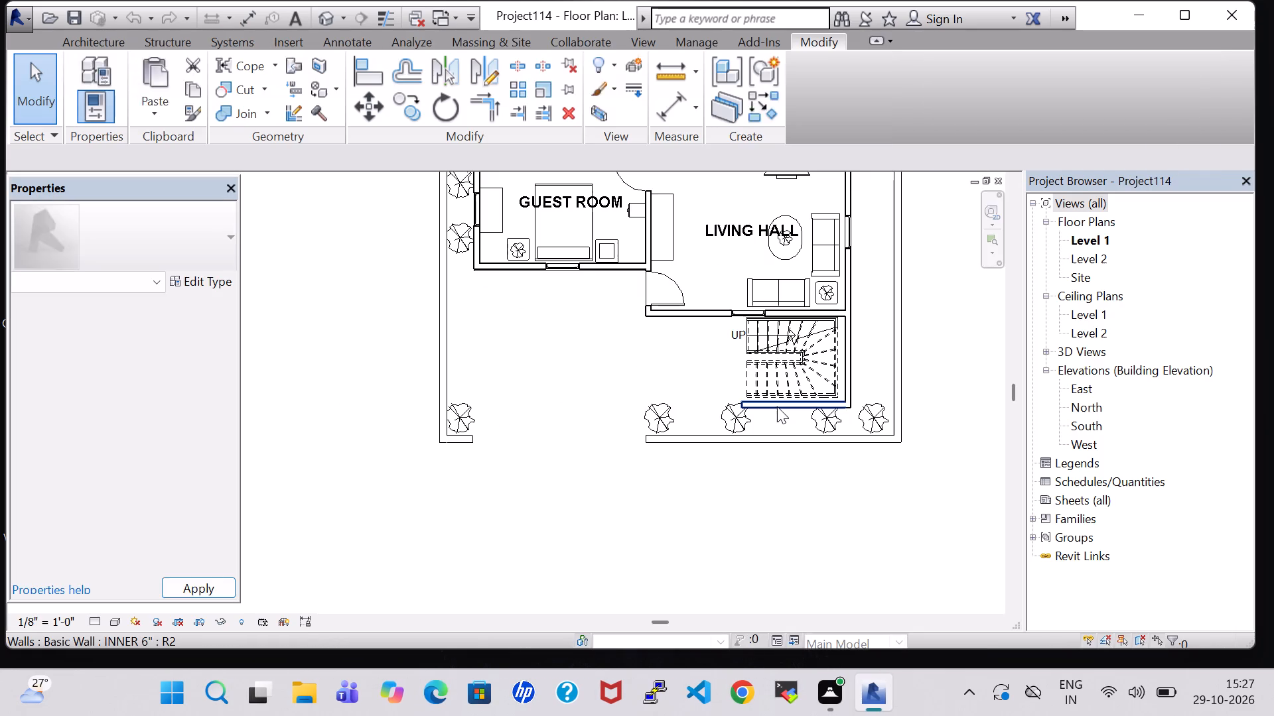
Nudge the Crane Lily - 3' in front of the staircase slightly left along the front compound wall.
left_click(821, 420)
key("Left")
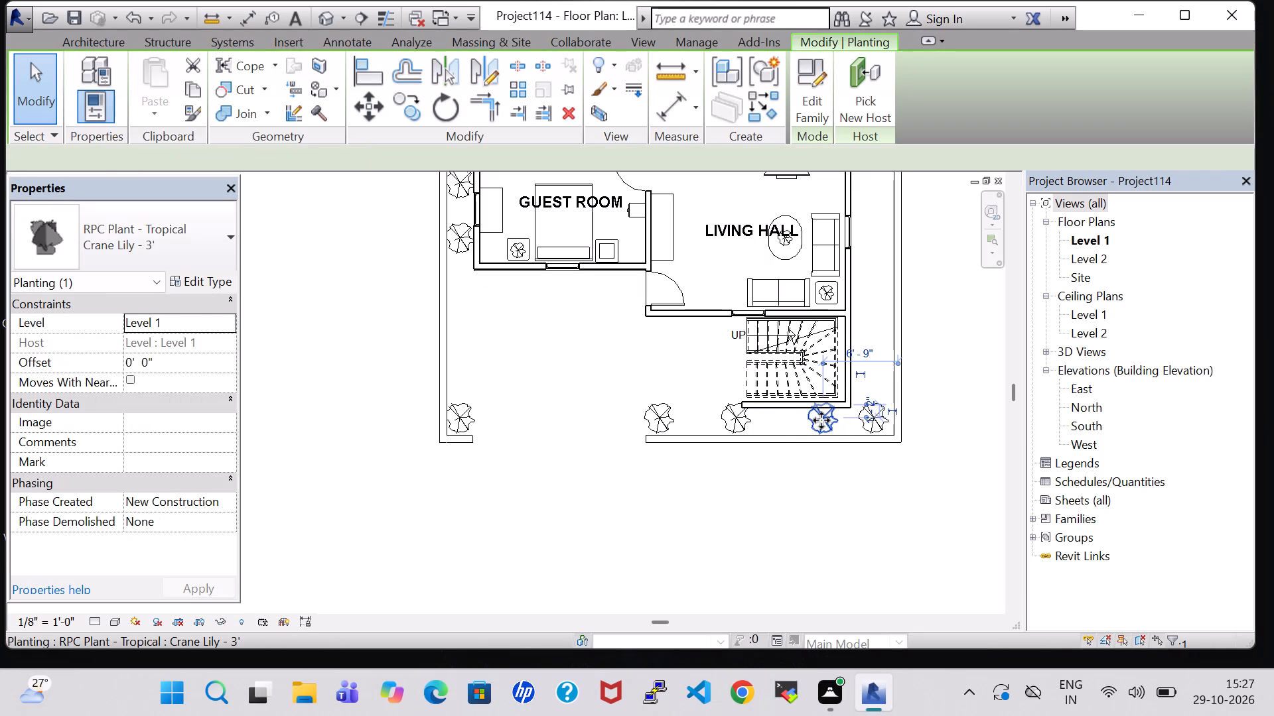
key("Left")
Place another Crane Lily - 3' in the side strip between the guest room plant and the gate corner plant, nudged slightly right.
right_click(821, 420)
left_click(872, 351)
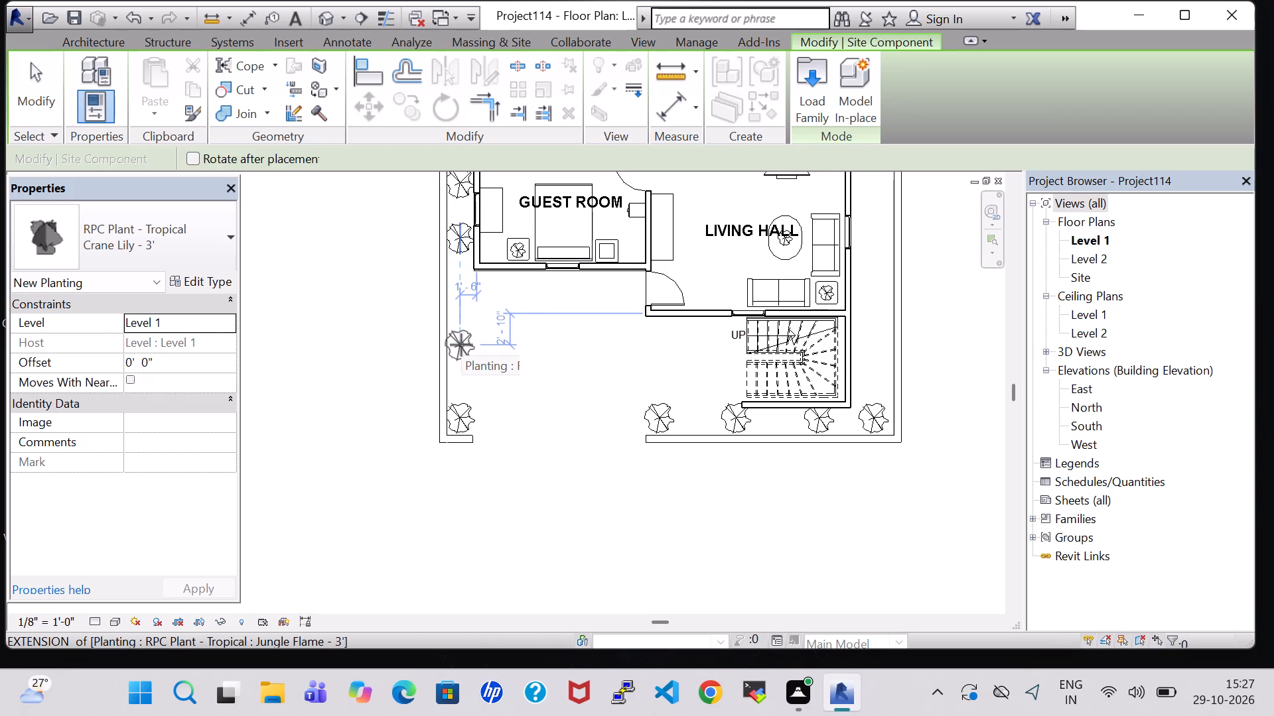
left_click(462, 345)
key("Escape")
key("Escape")
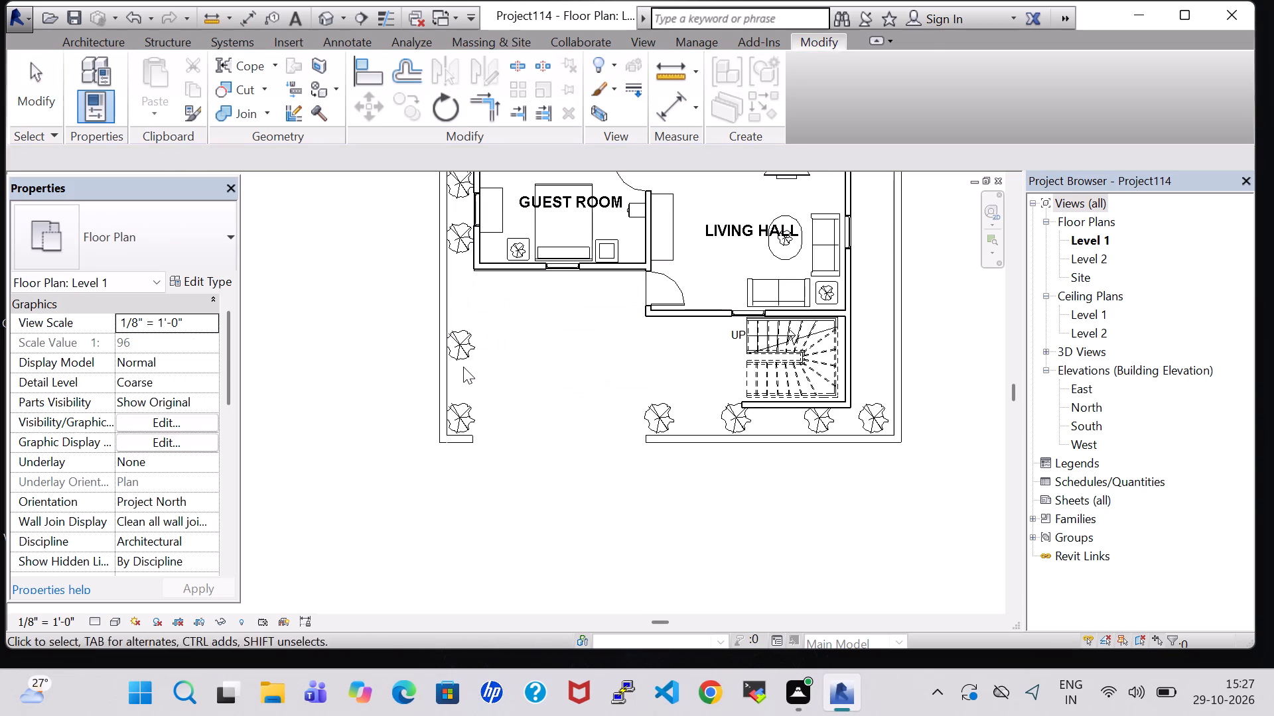
left_click(462, 361)
key("Right")
left_click(570, 514)
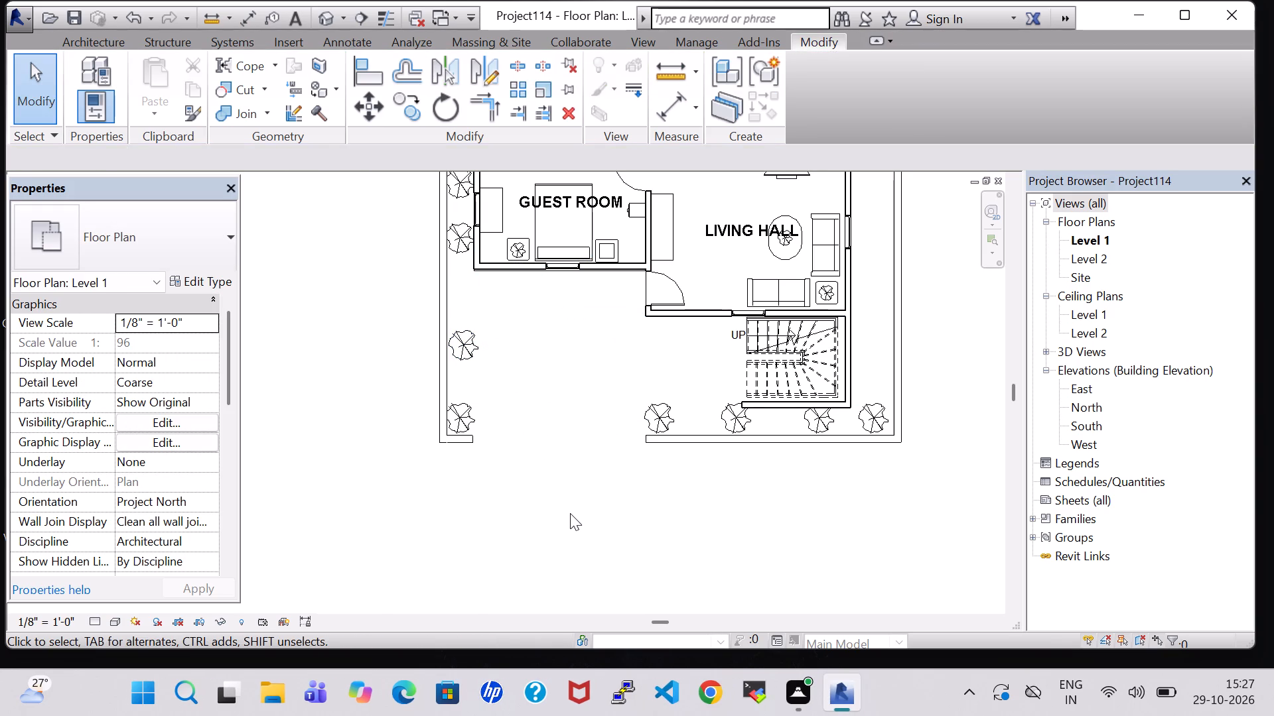
Load the RPC Beetle component from the Entourage folder of the US Imperial library.
scroll(570, 512, "down", 2)
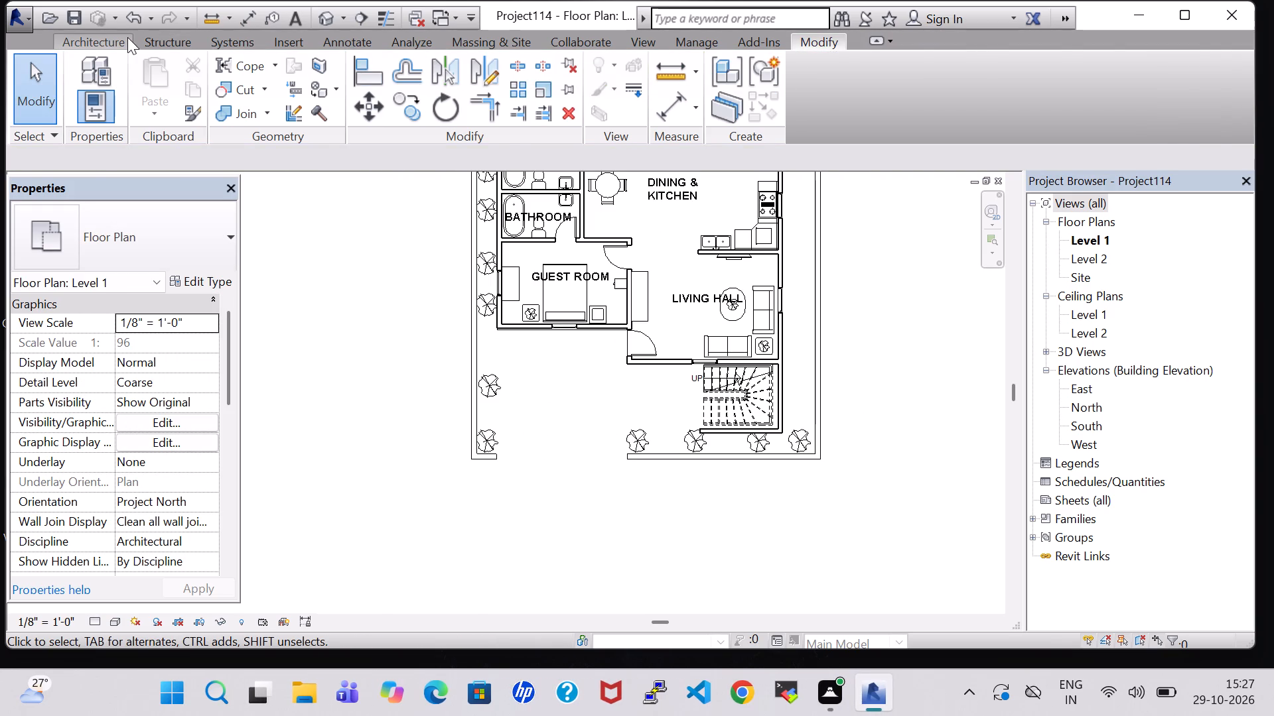
left_click(127, 37)
left_click(188, 92)
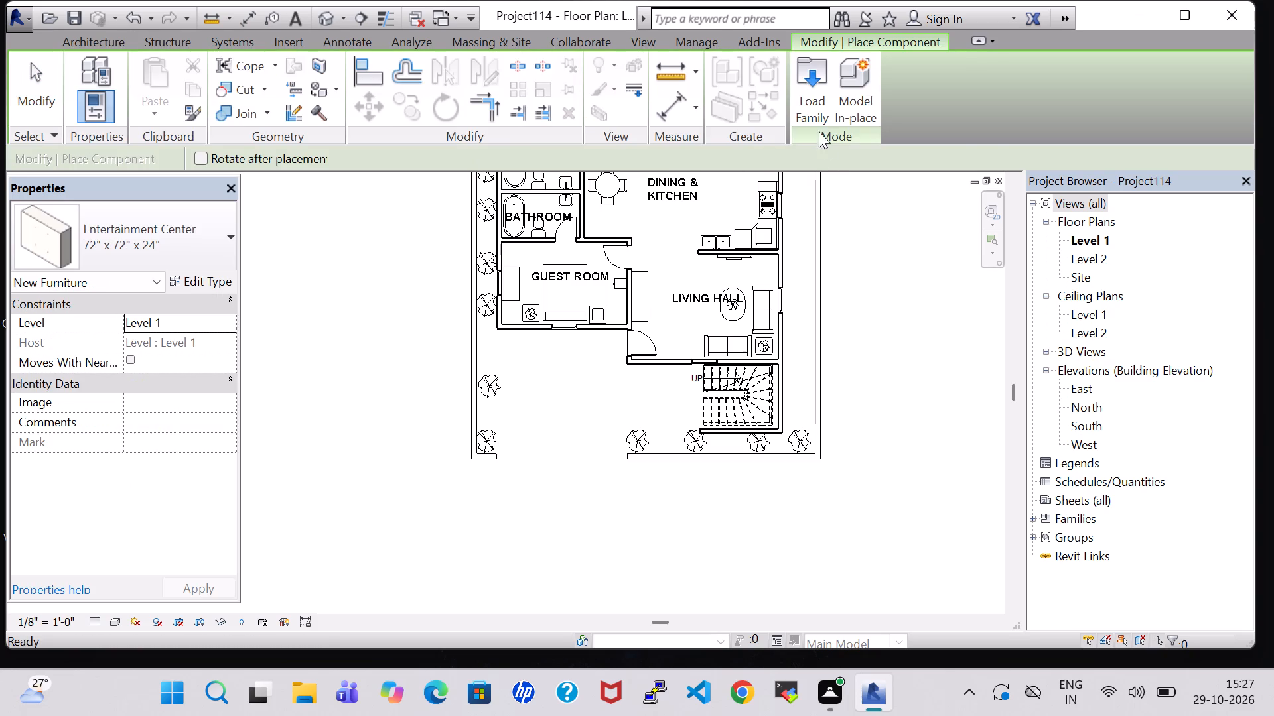
left_click(796, 103)
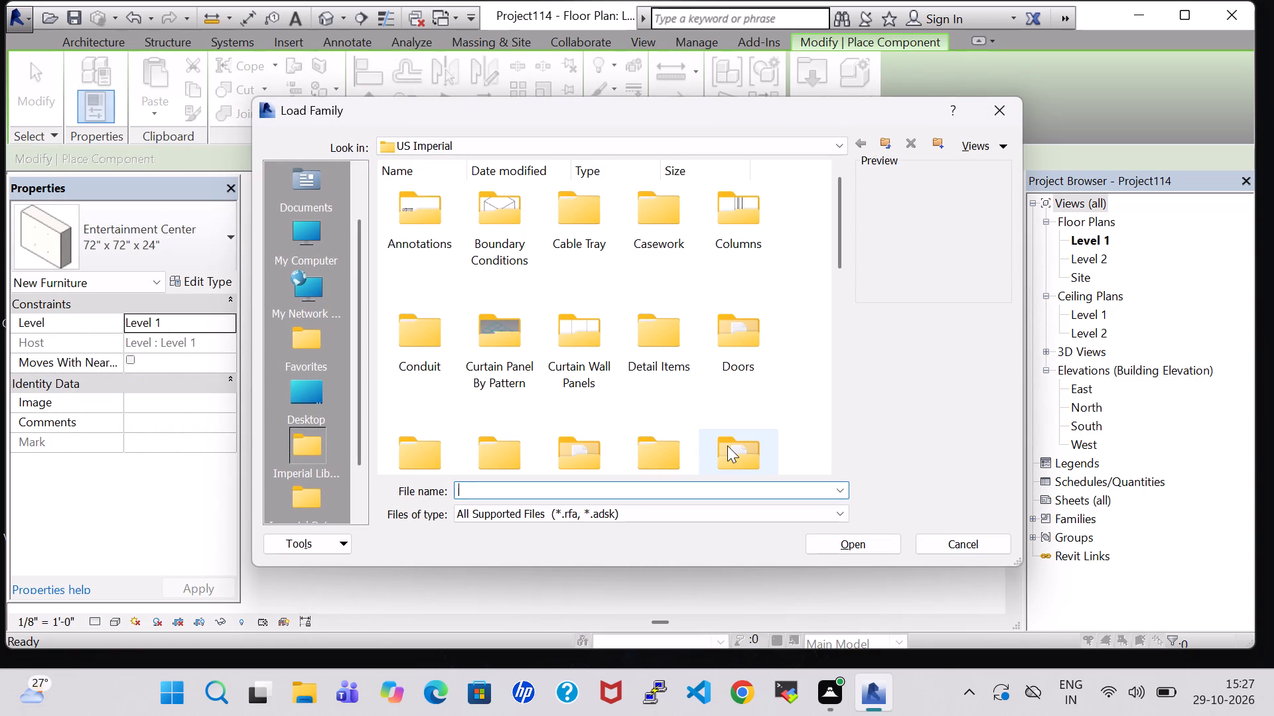
double_click(553, 436)
double_click(425, 213)
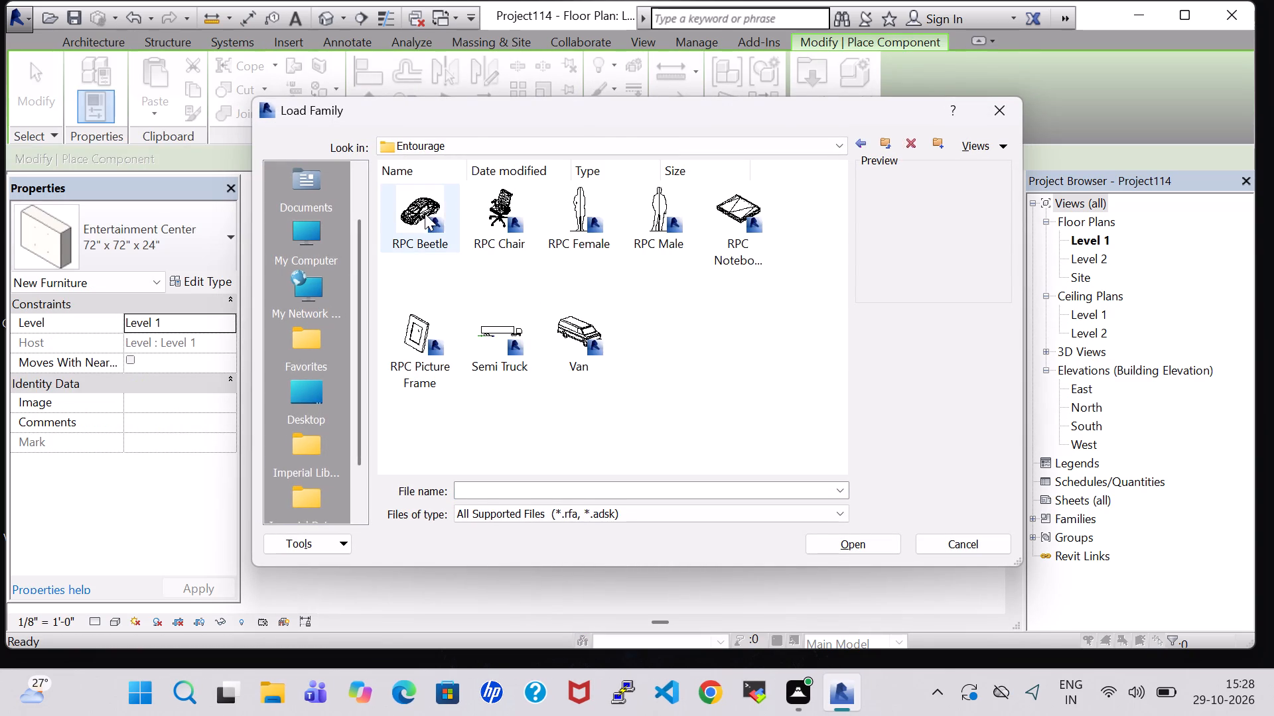
Place the RPC Beetle in the open front area outside the guest room window, about 12' 3" from its front wall.
scroll(557, 434, "up", 2)
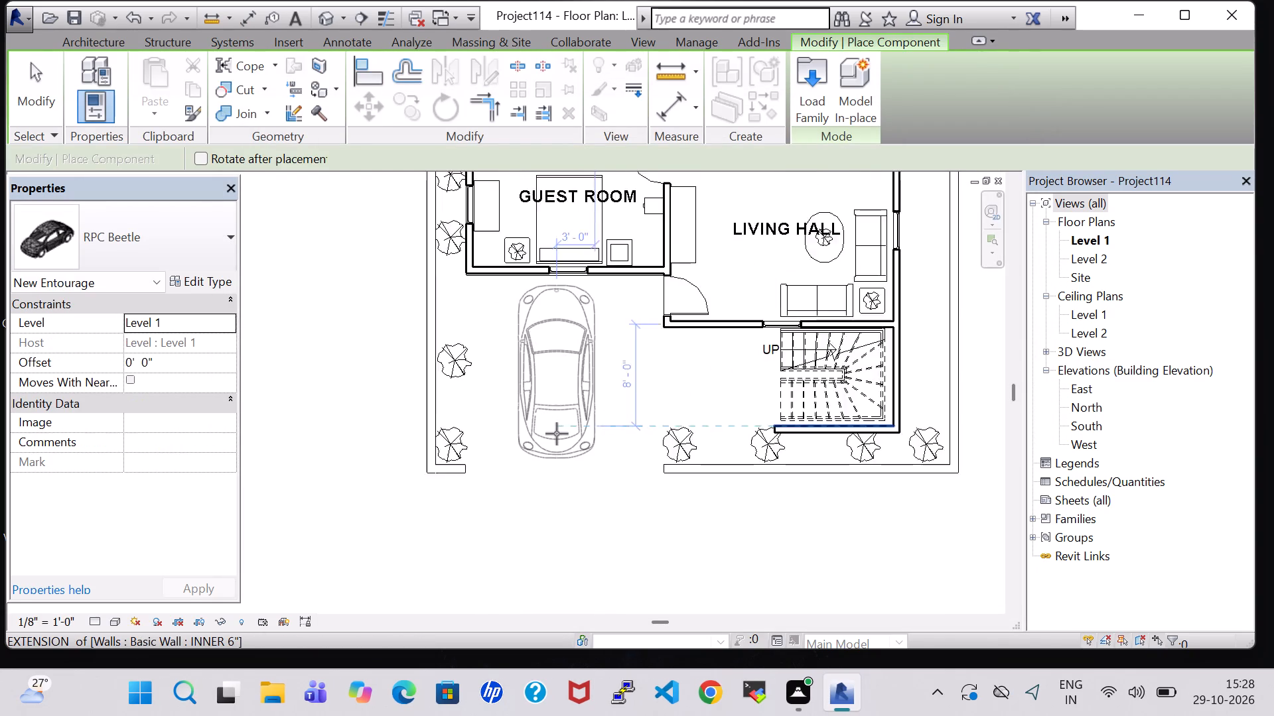
scroll(557, 434, "up", 3)
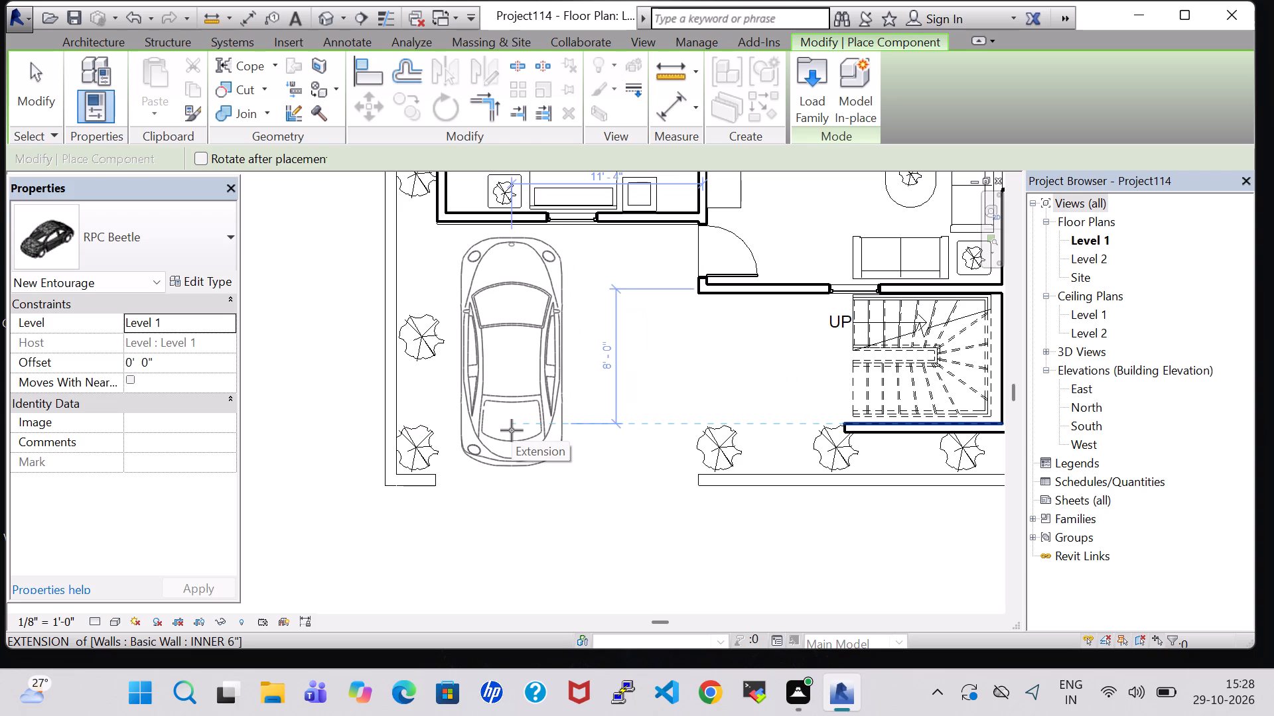
left_click(512, 430)
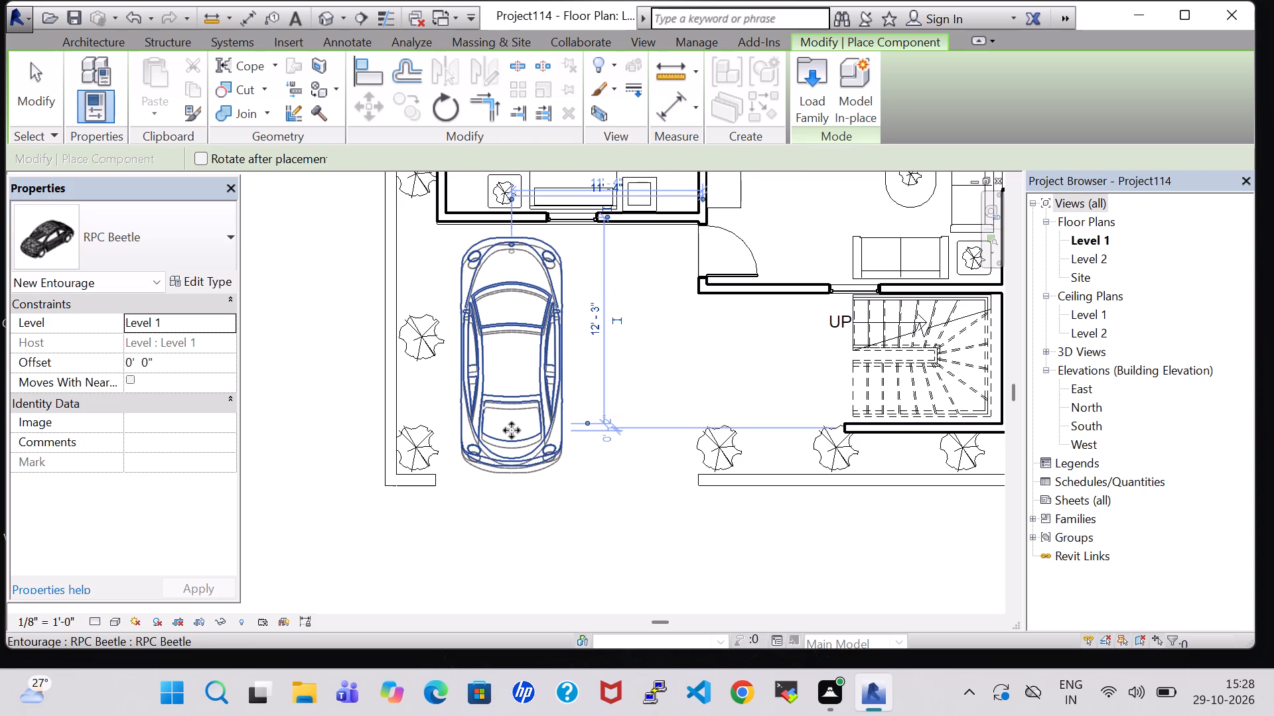
key("Escape")
key("Escape")
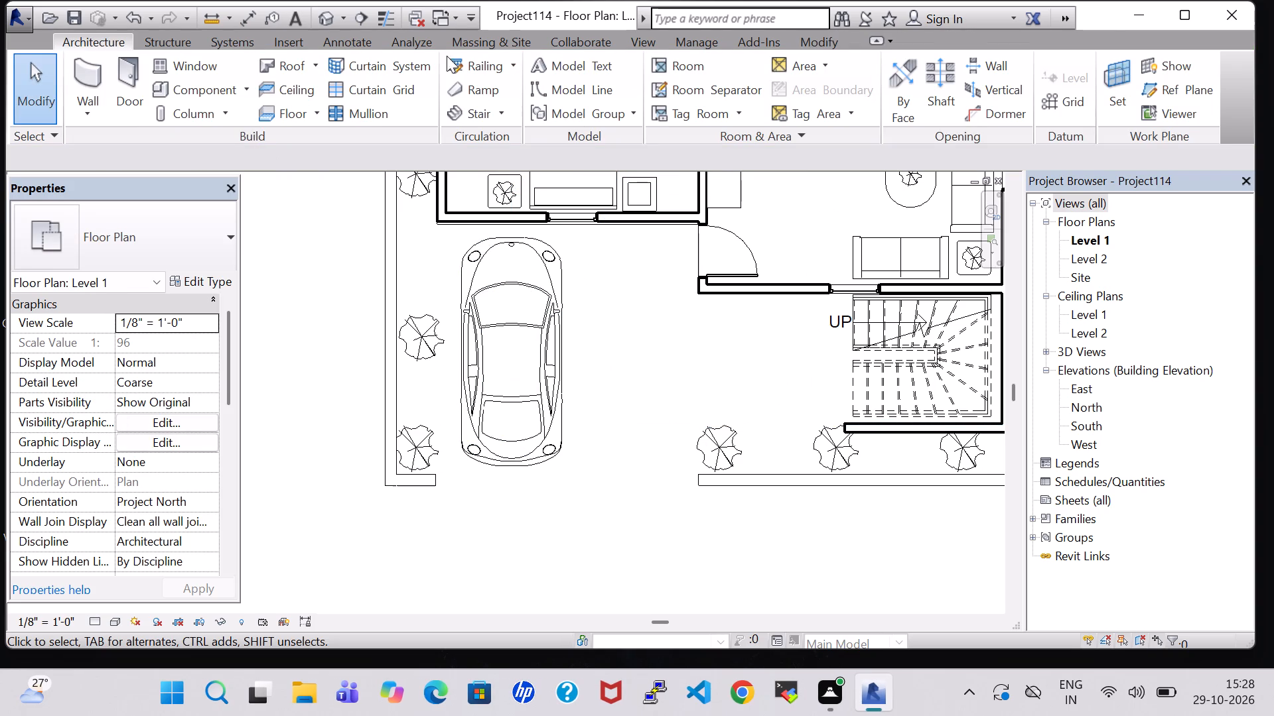
Place a rotated 9' x 18' - 90 deg Parking Space around the car, extending about 4' 3" past the front compound wall.
left_click(482, 44)
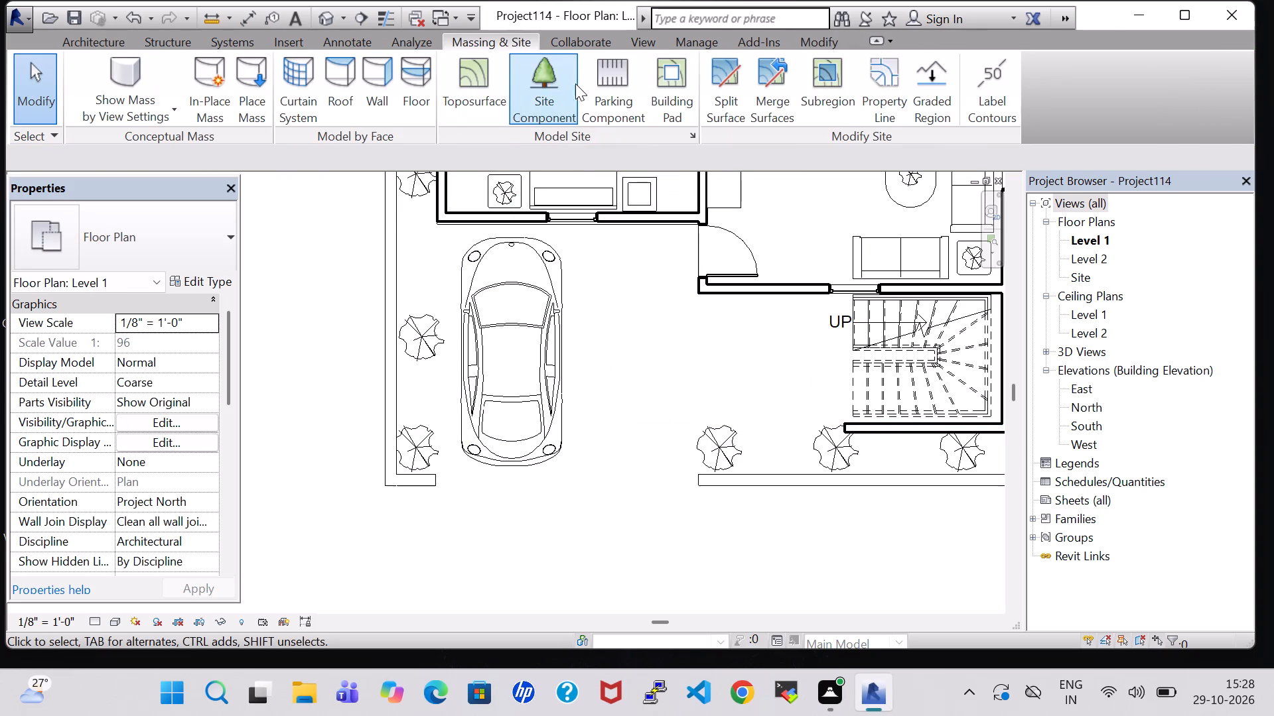
left_click(601, 86)
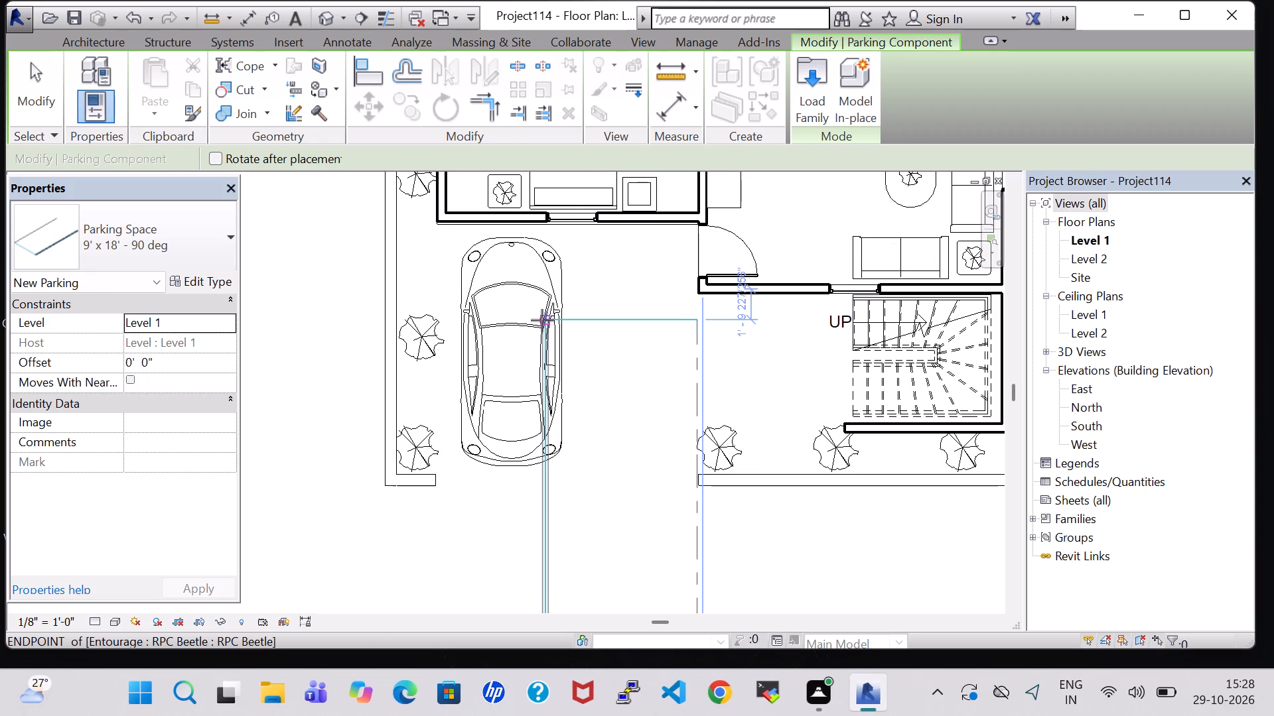
key("space")
key("space")
key("space")
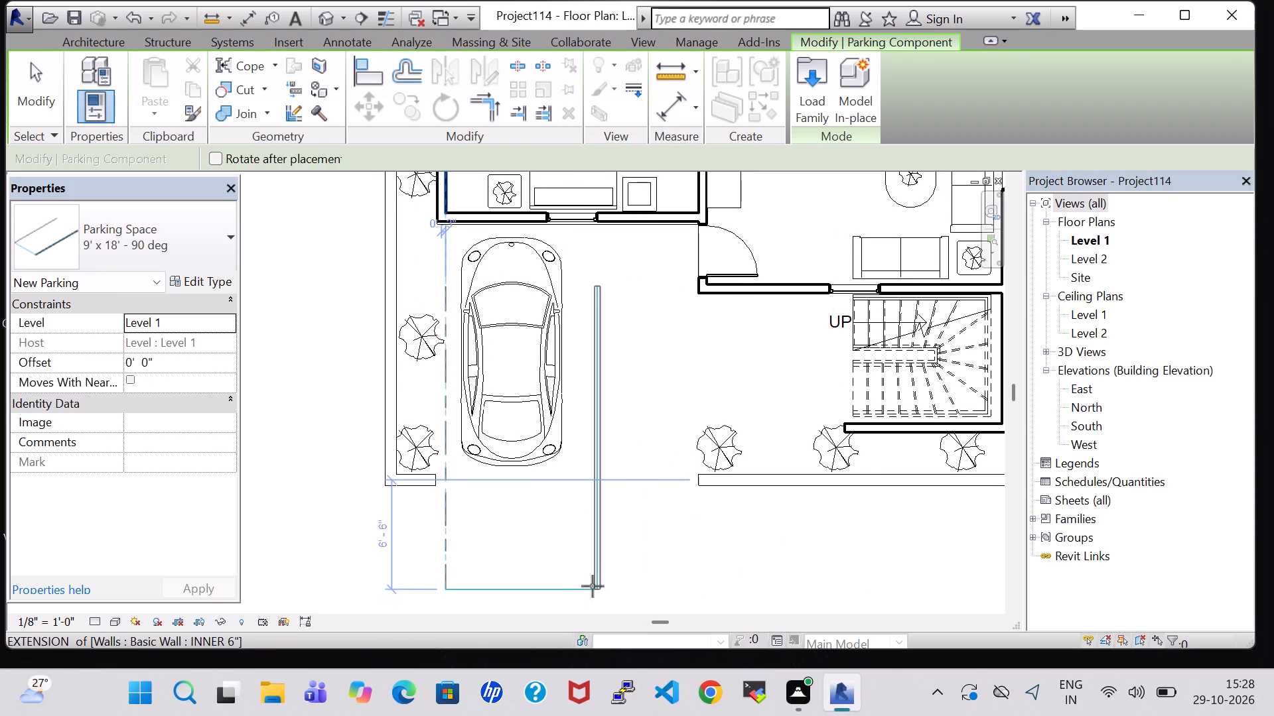
left_click(584, 551)
key("Escape")
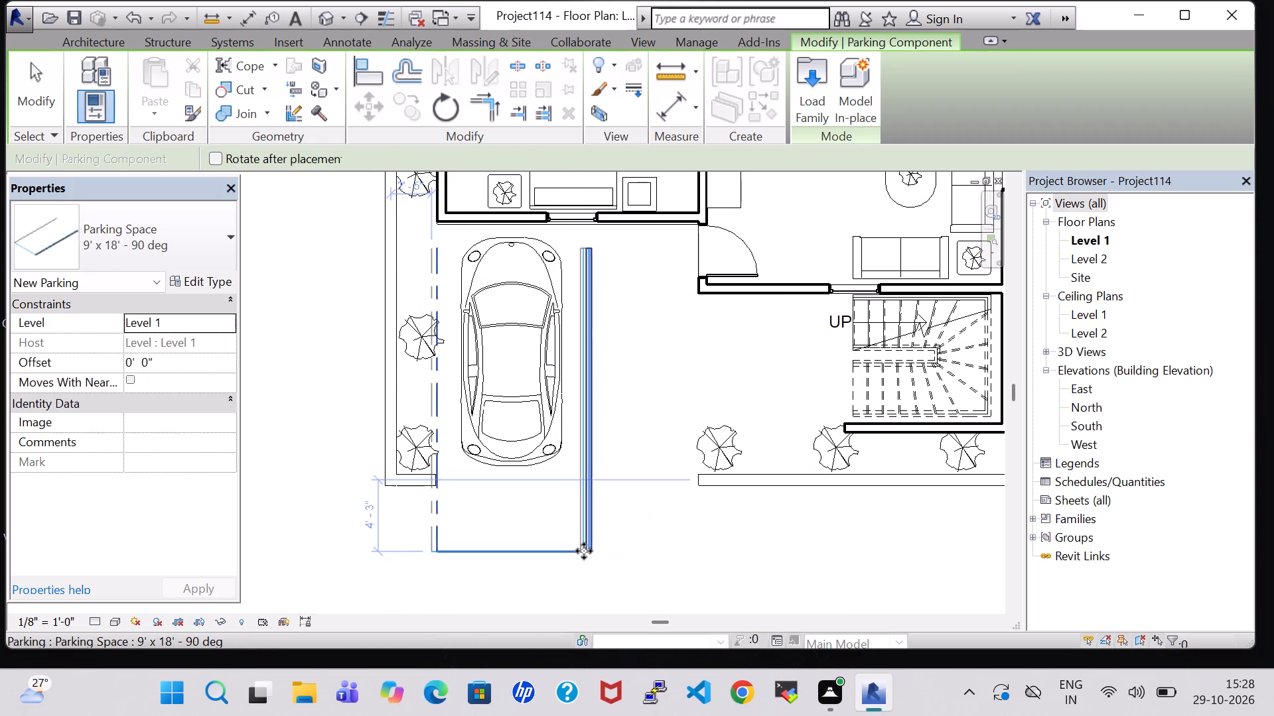
key("Escape")
Set the parking space type's pl to 14' and pw to 7'.
left_click(587, 540)
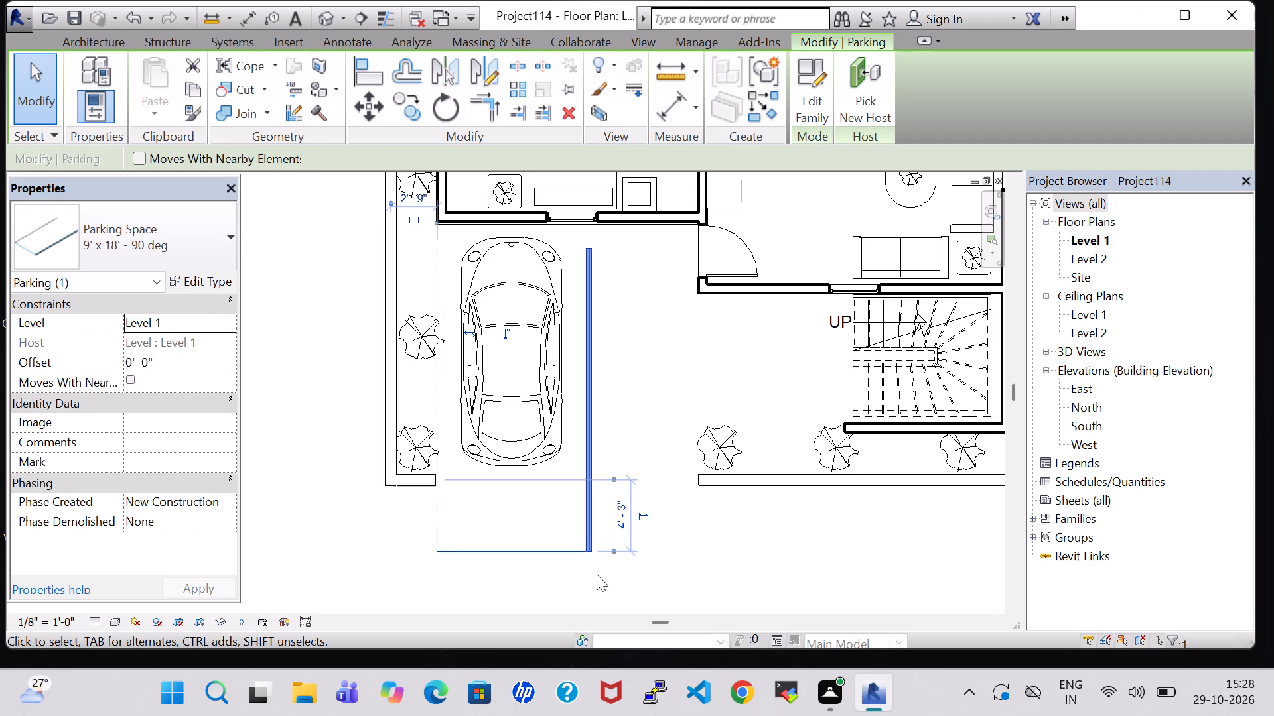
left_click(597, 576)
left_click(566, 556)
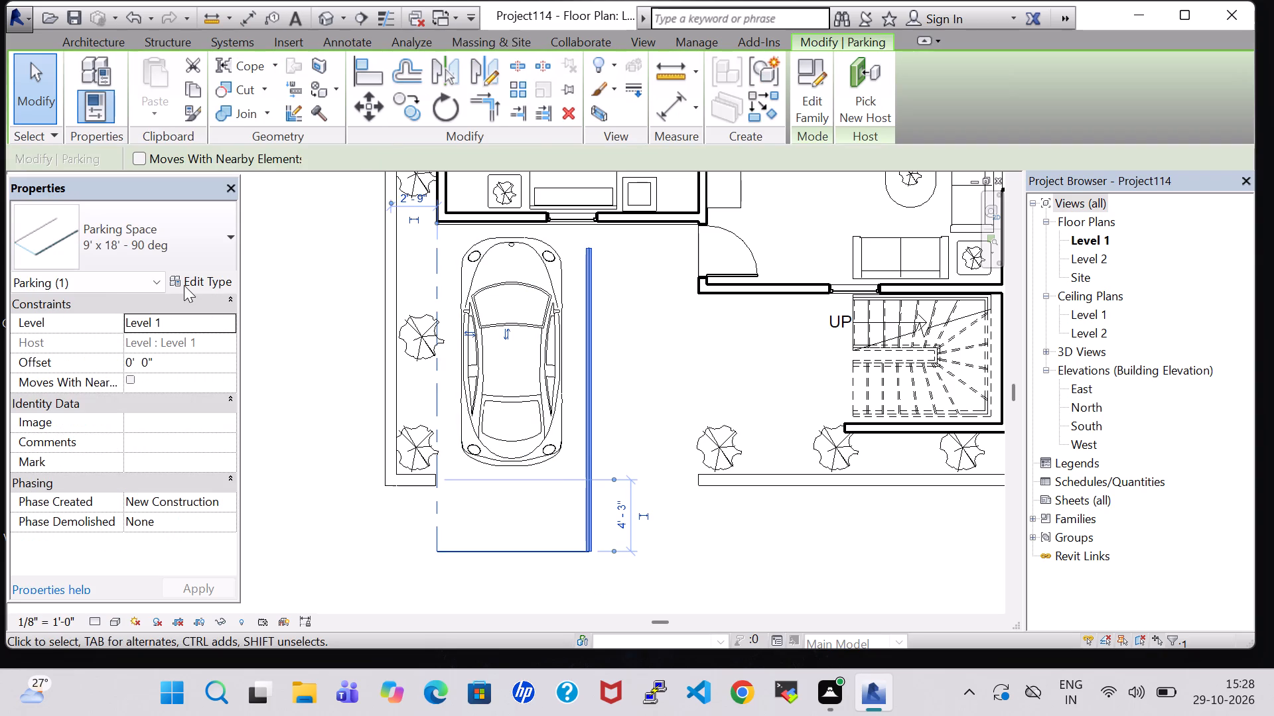
left_click(184, 285)
double_click(452, 337)
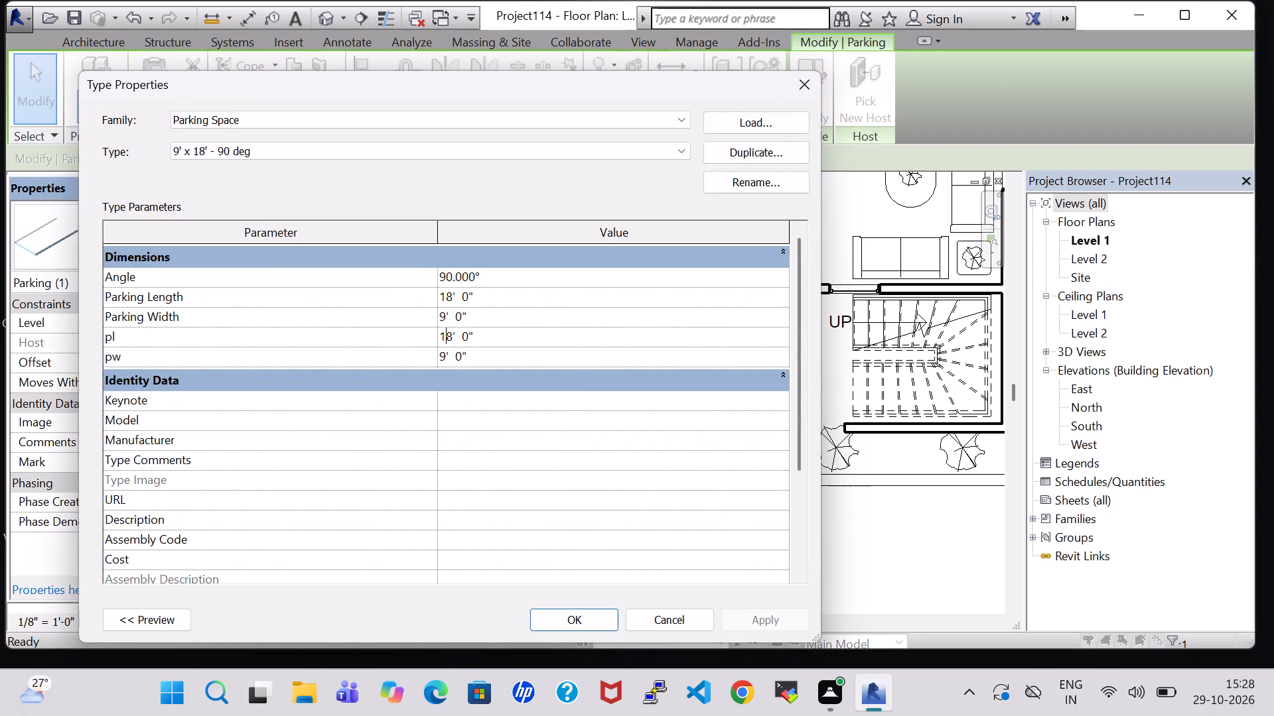
key("BackSpace")
key("4")
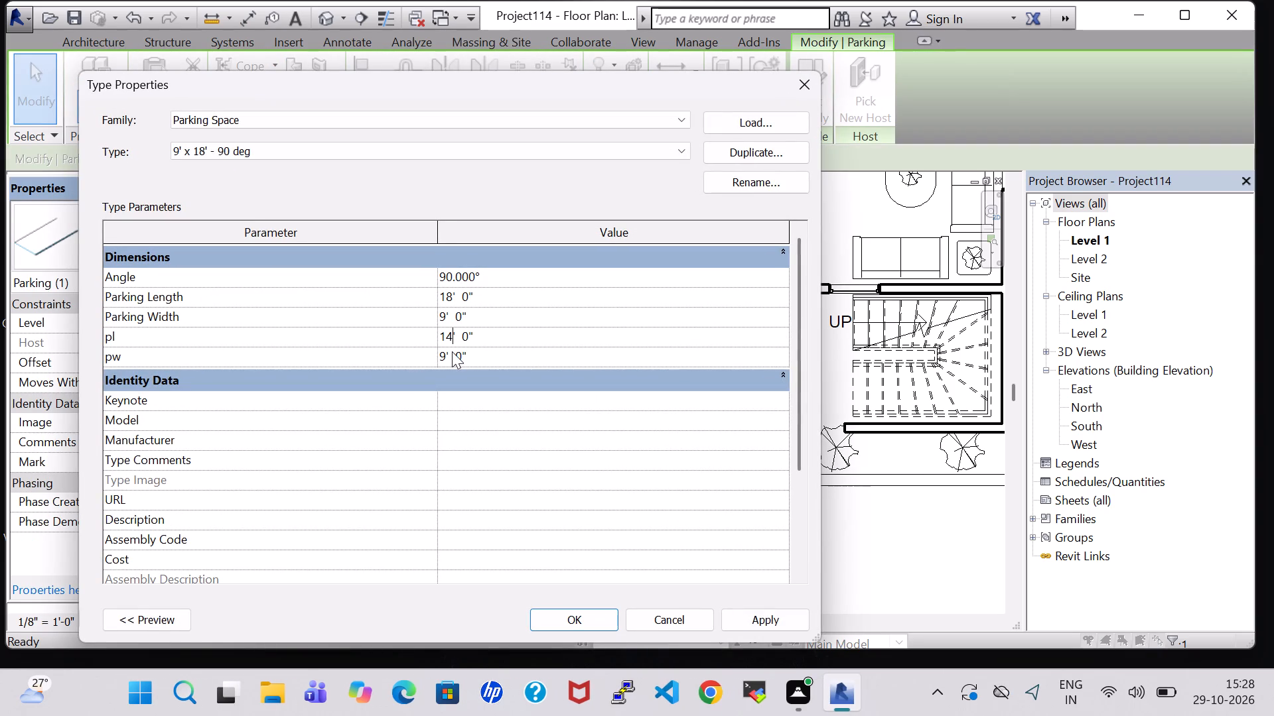
left_click(452, 351)
left_click(445, 353)
key("BackSpace")
key("7")
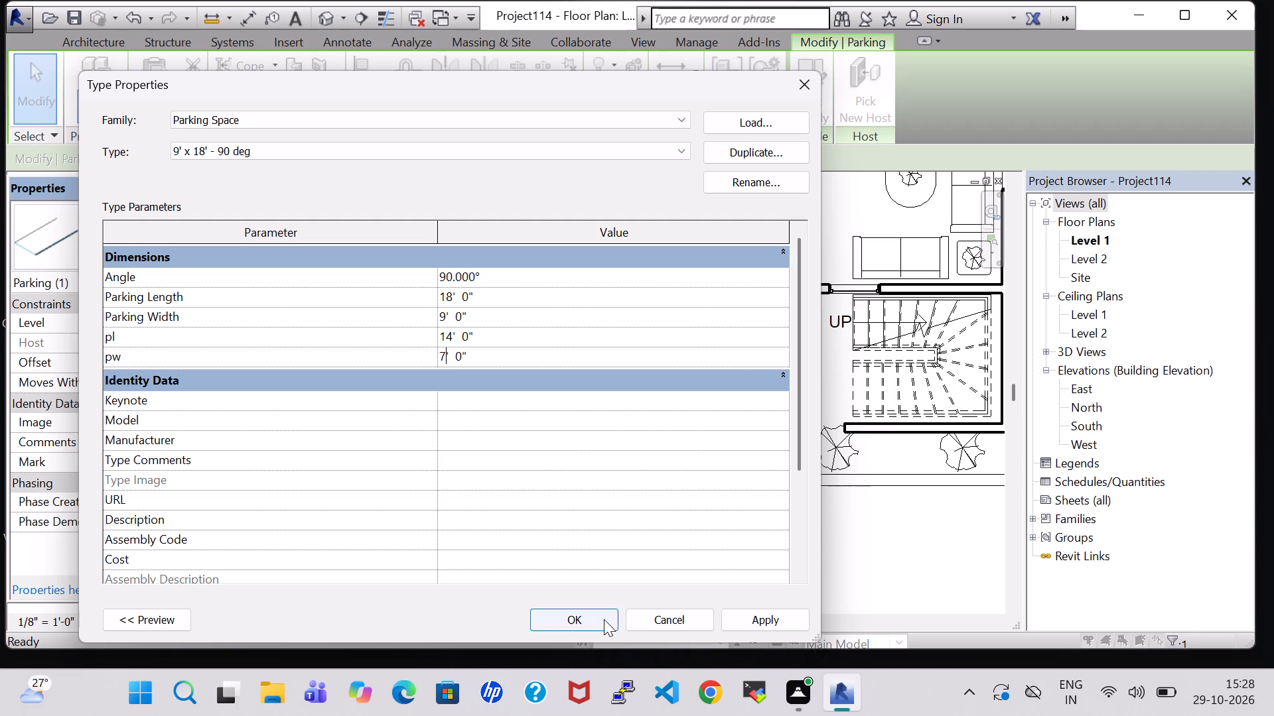
left_click(604, 619)
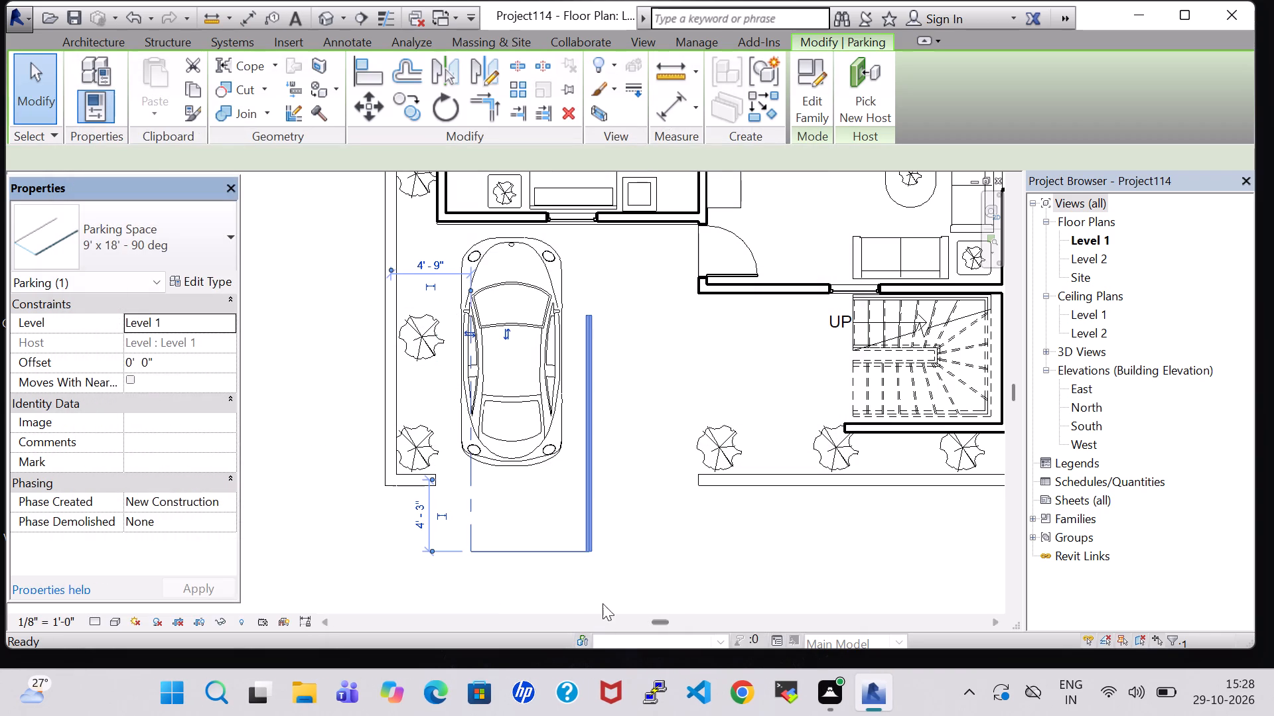
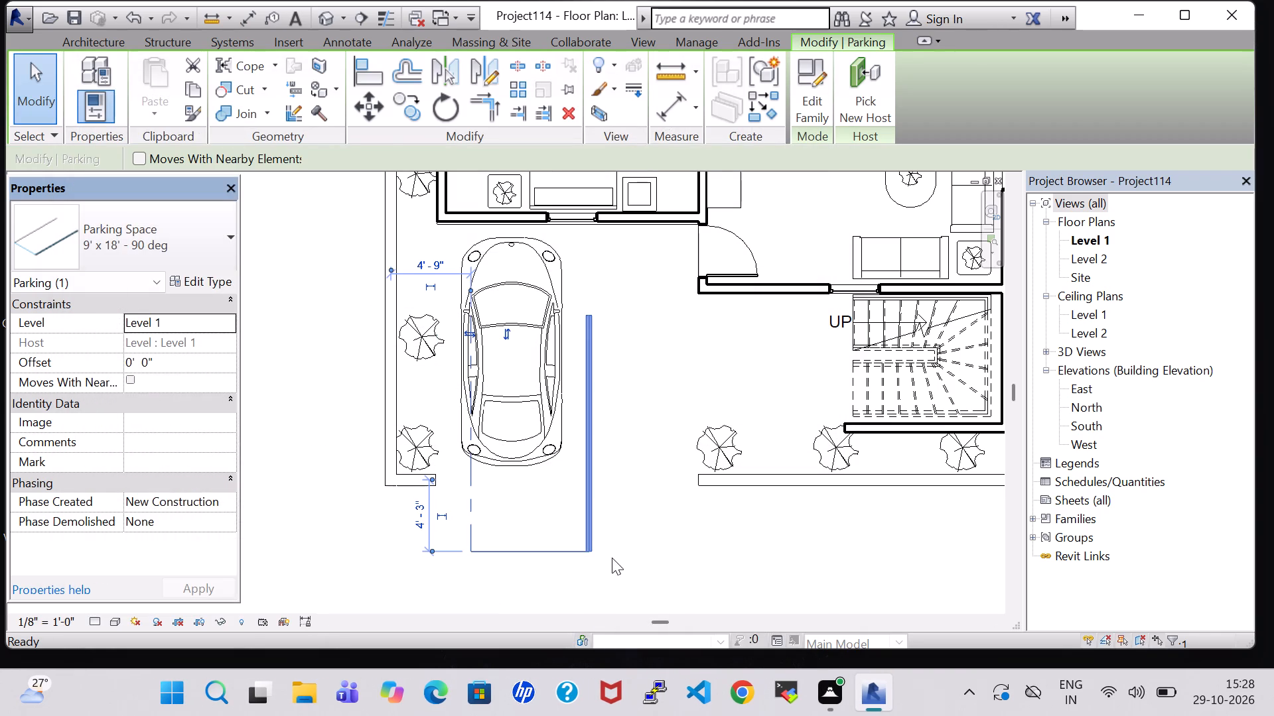
Deselect the resized parking space around the car.
left_click(632, 531)
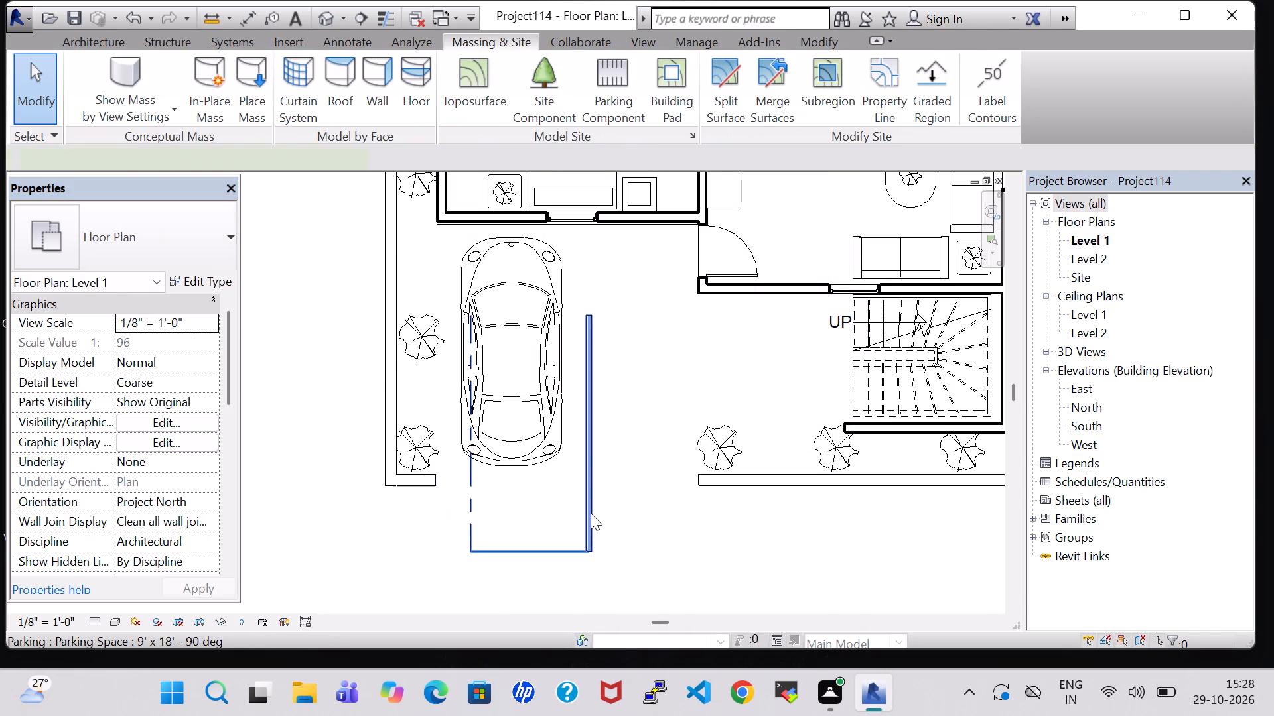
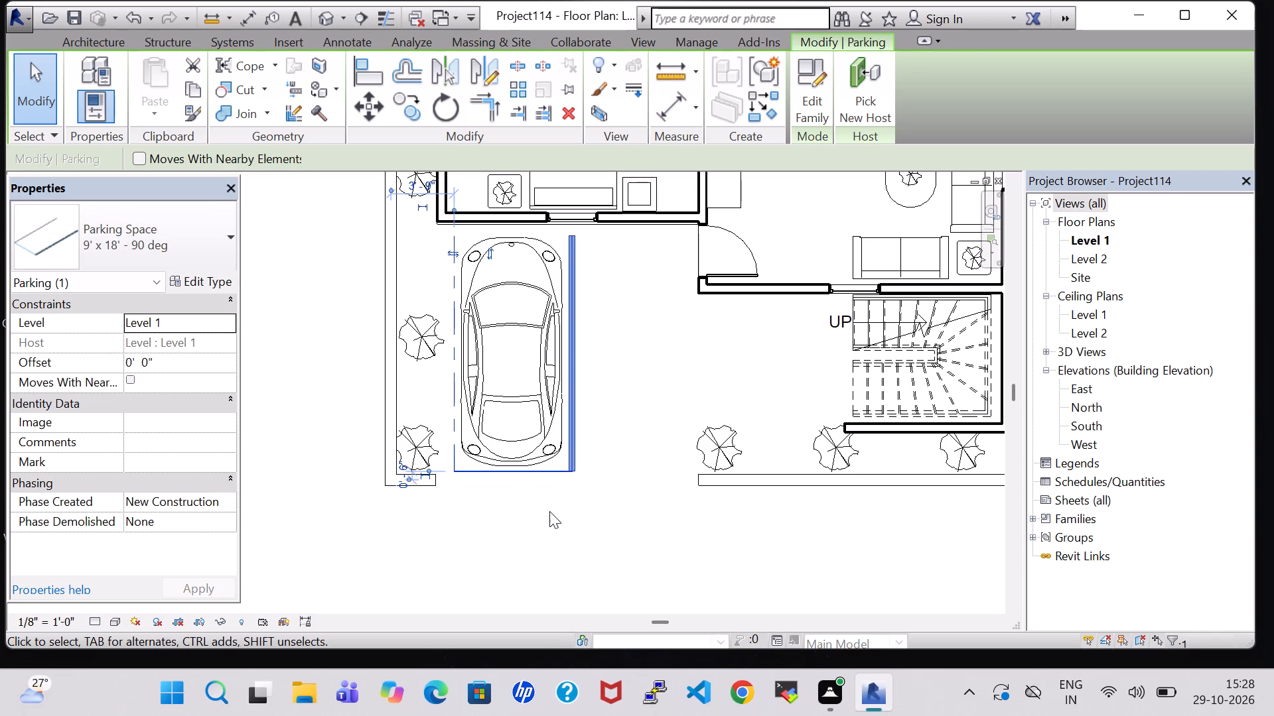
Clear the selection of the parking space around the car.
left_click(549, 511)
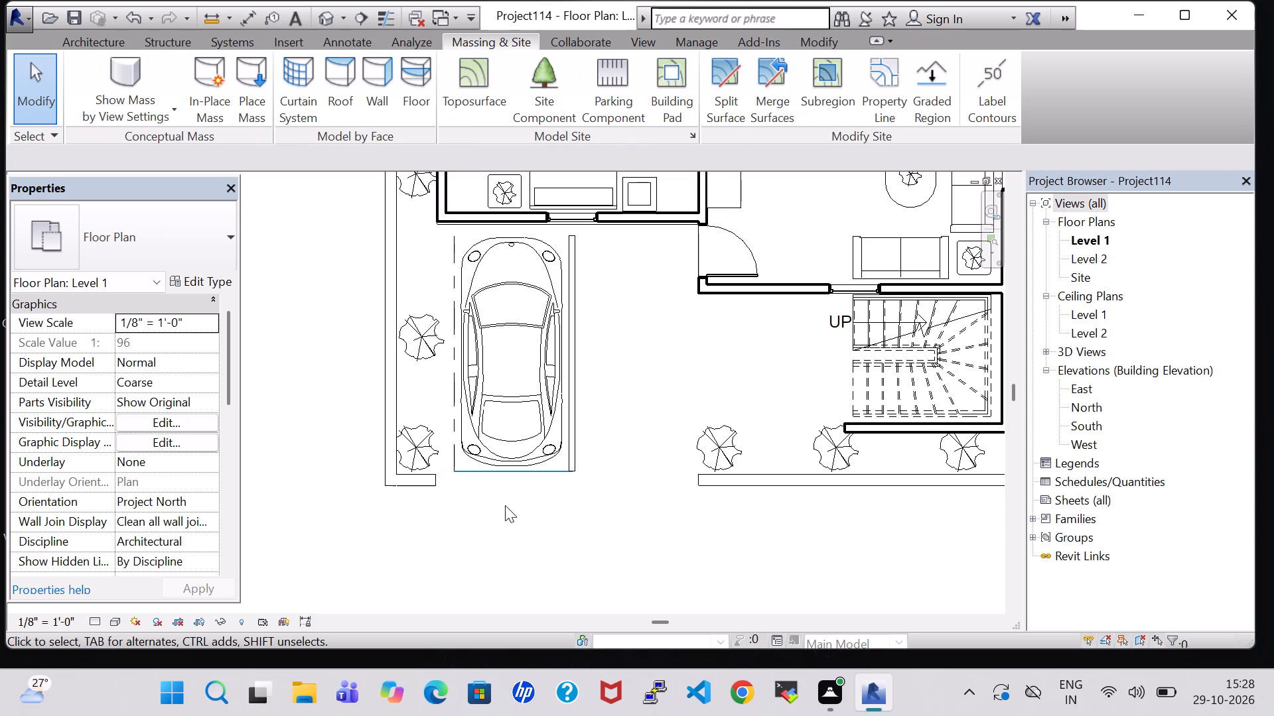
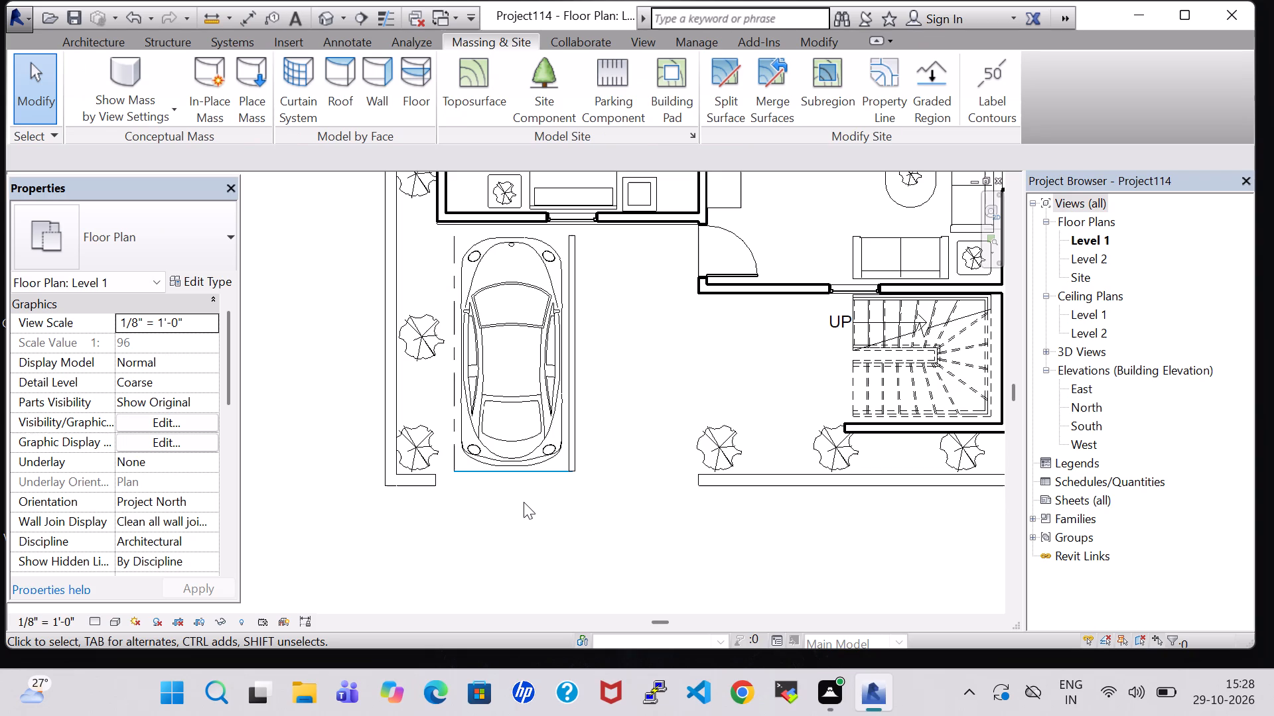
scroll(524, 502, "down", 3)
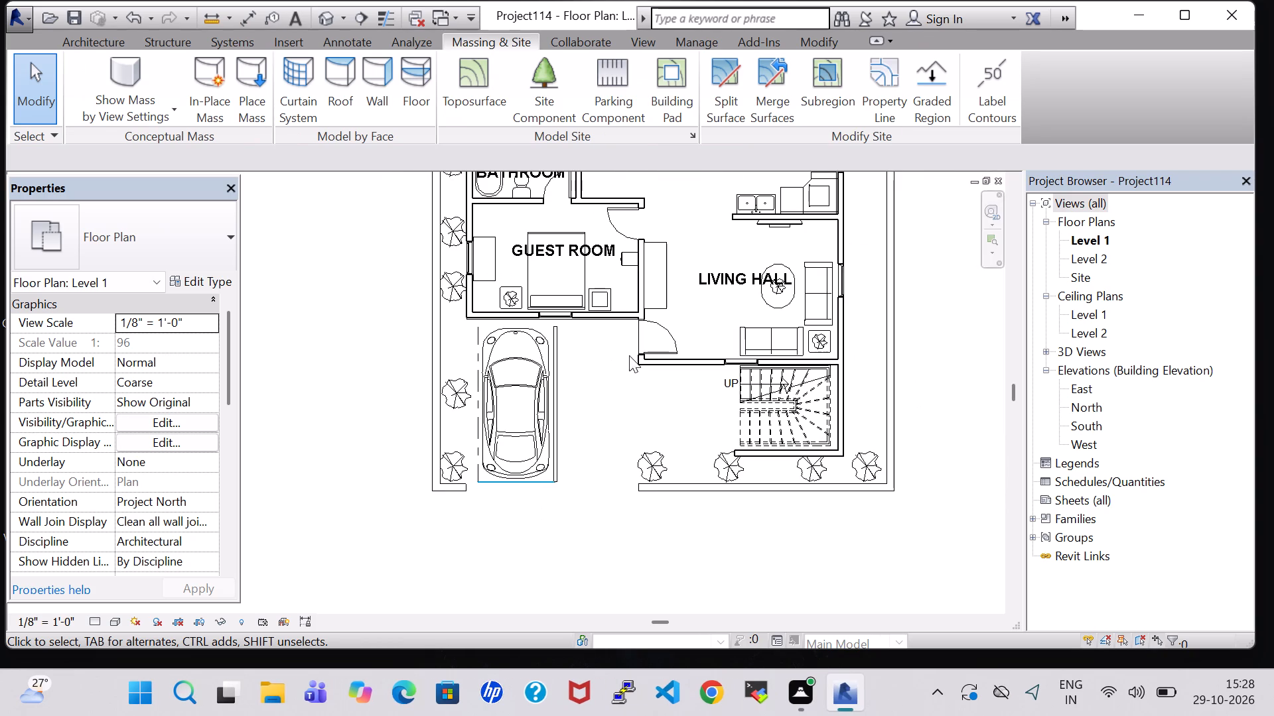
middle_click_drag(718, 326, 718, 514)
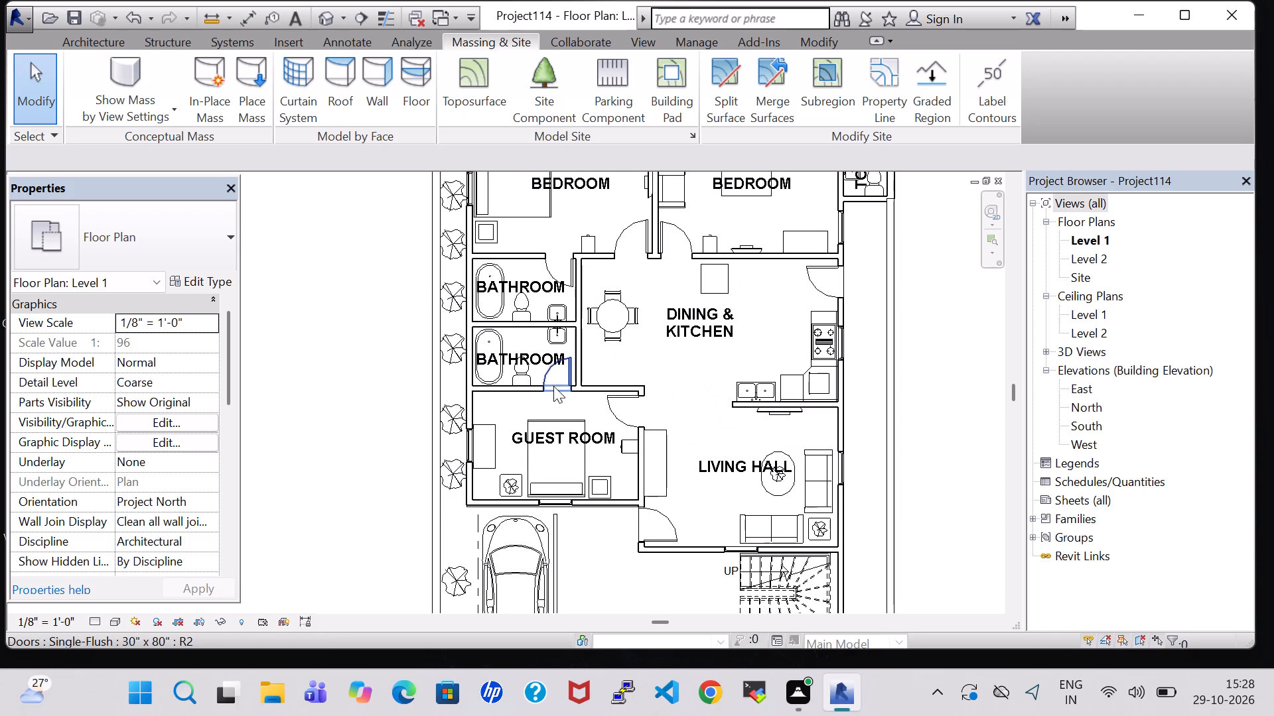
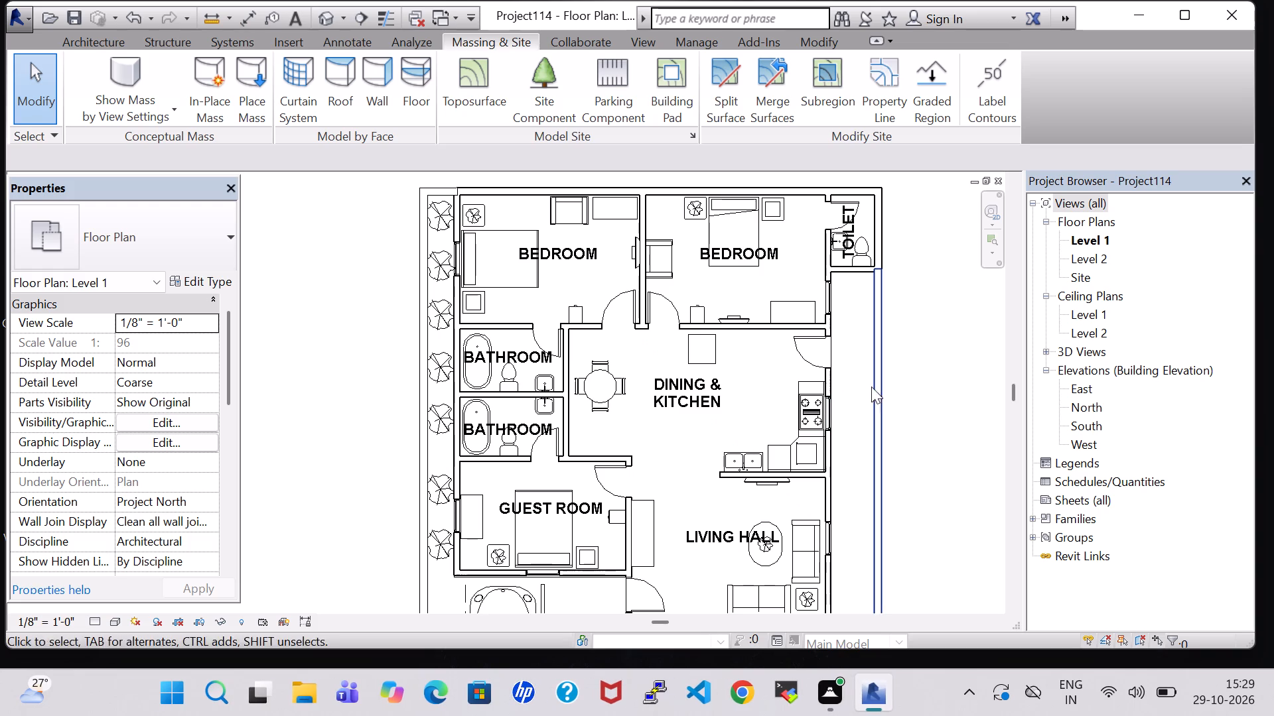
Open the default 3D view and examine the whole house, its compound walls and the parked car from the front and above.
left_click(908, 387)
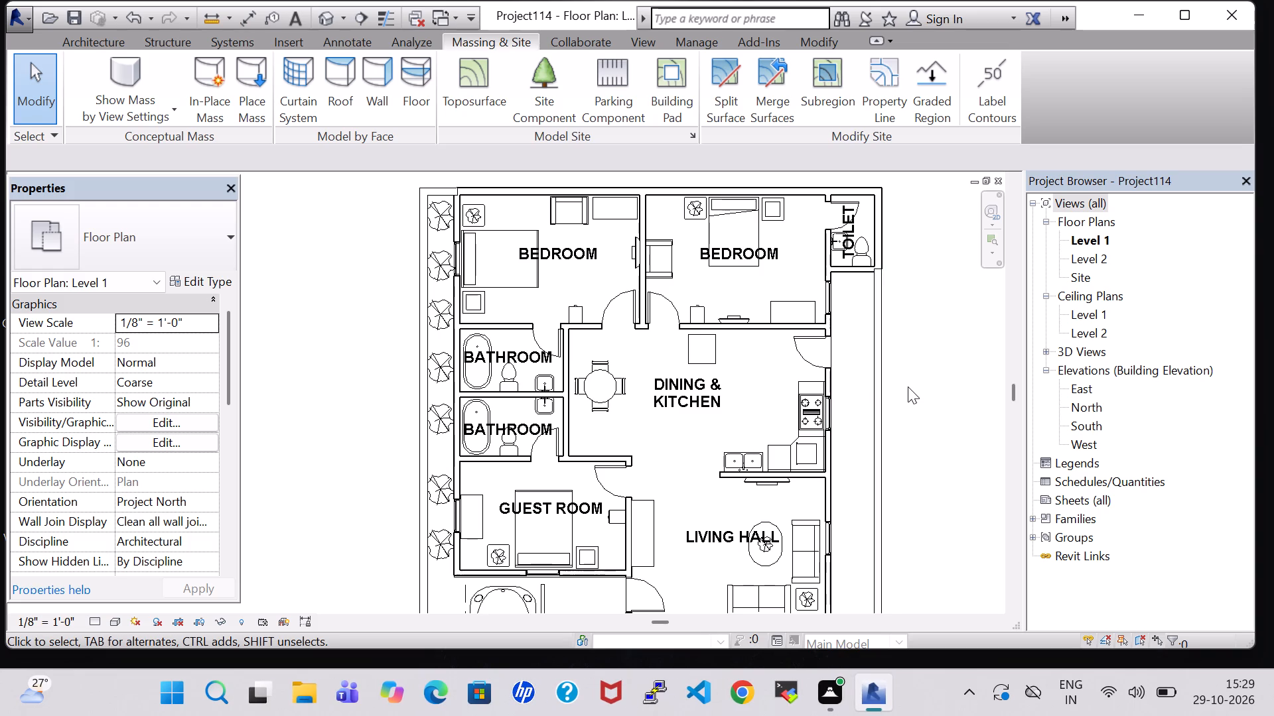
scroll(908, 387, "down", 3)
left_click(330, 17)
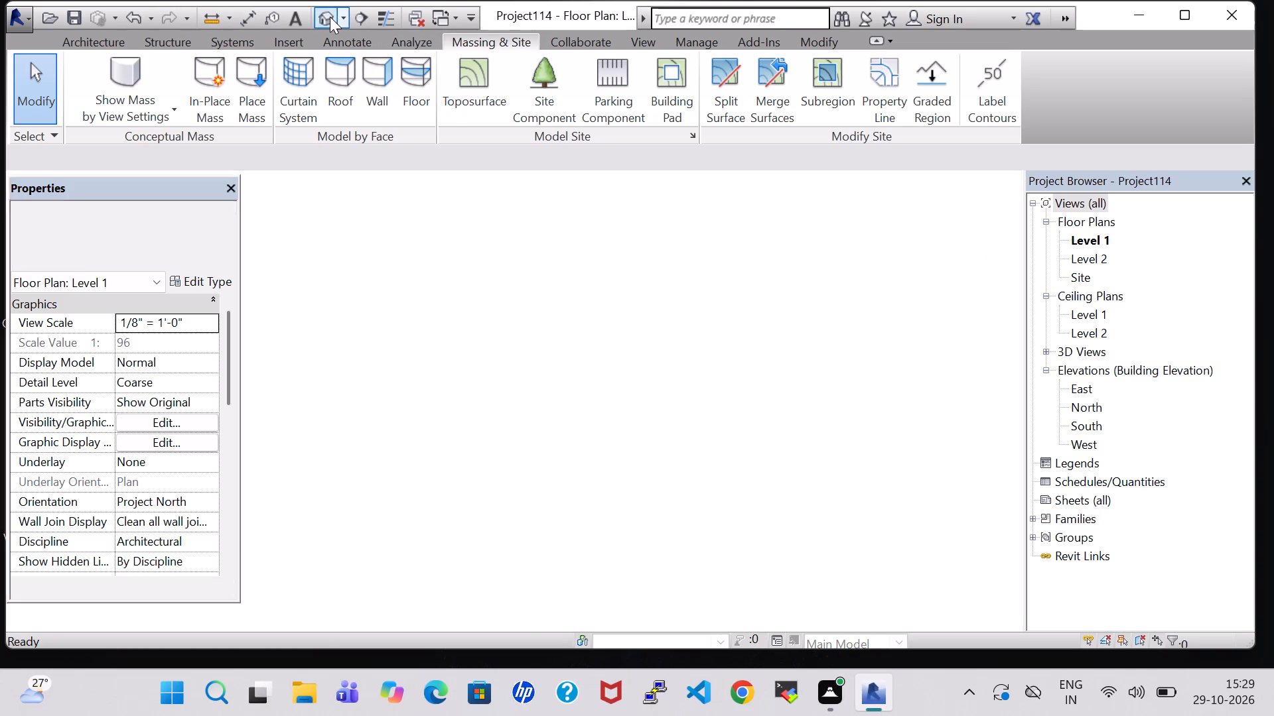
scroll(671, 473, "down", 3)
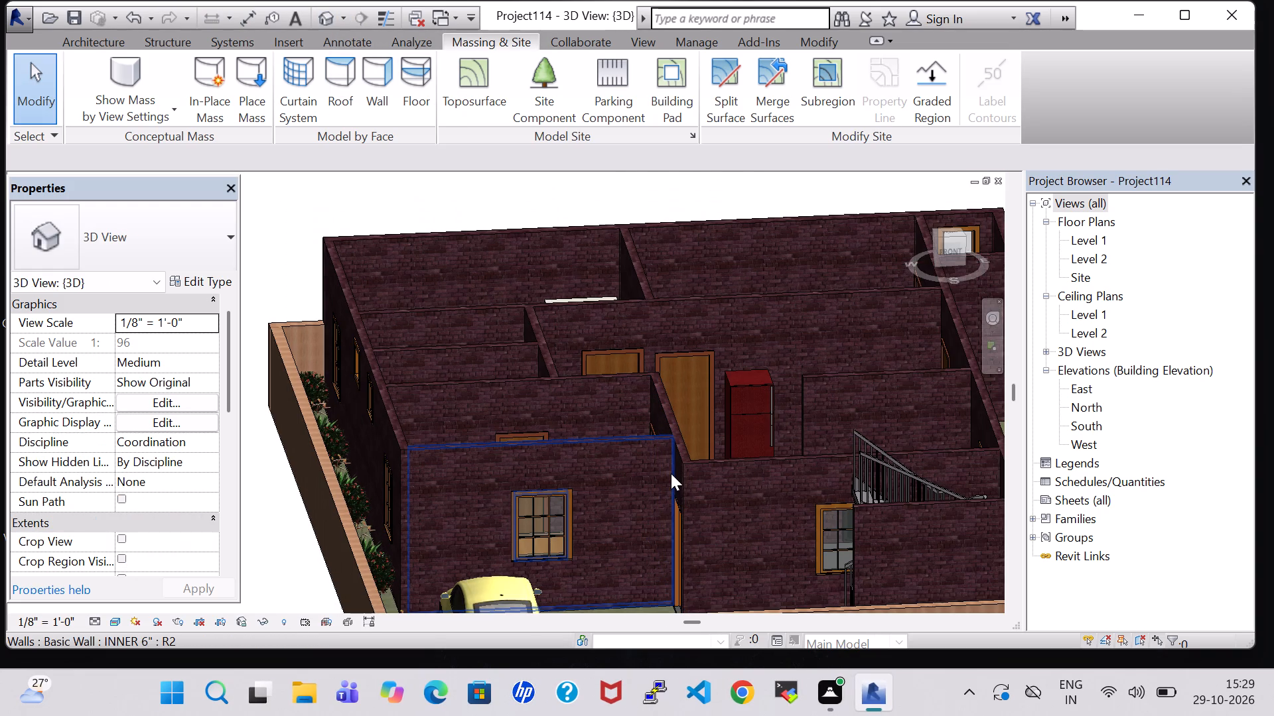
scroll(671, 473, "down", 6)
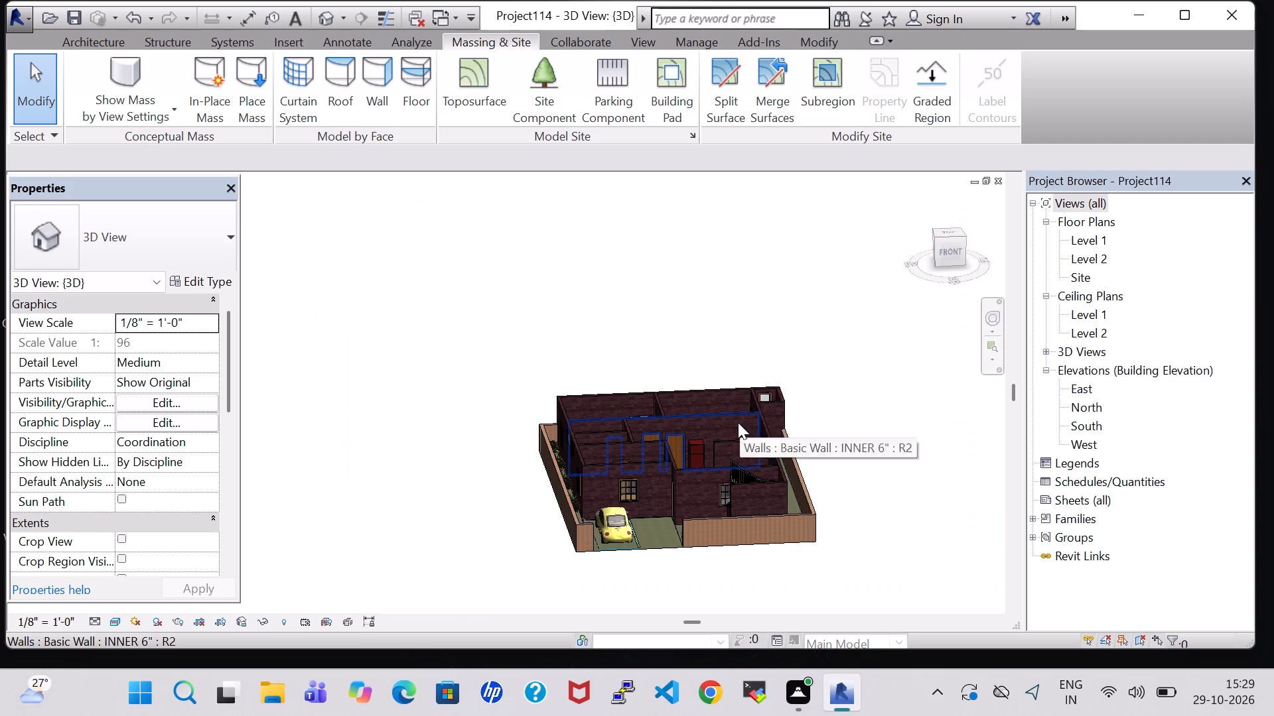
middle_click_drag(723, 432, 682, 497)
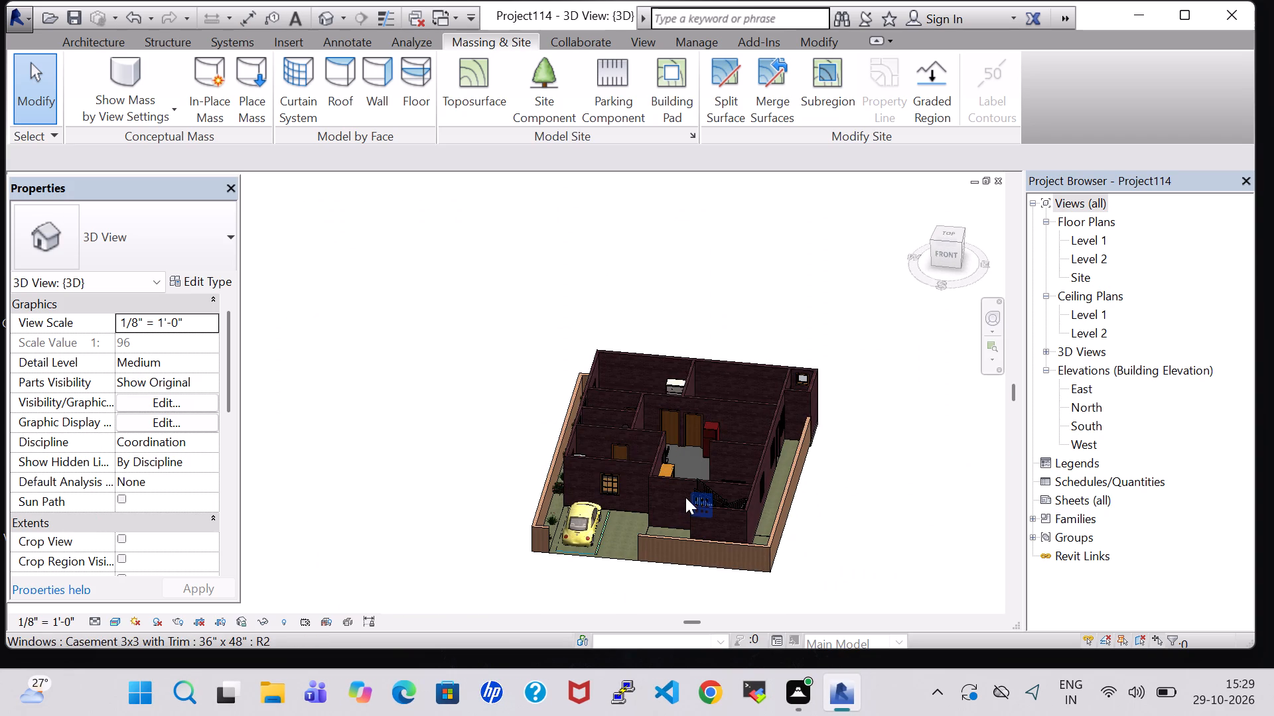
middle_click_drag(685, 497, 691, 467)
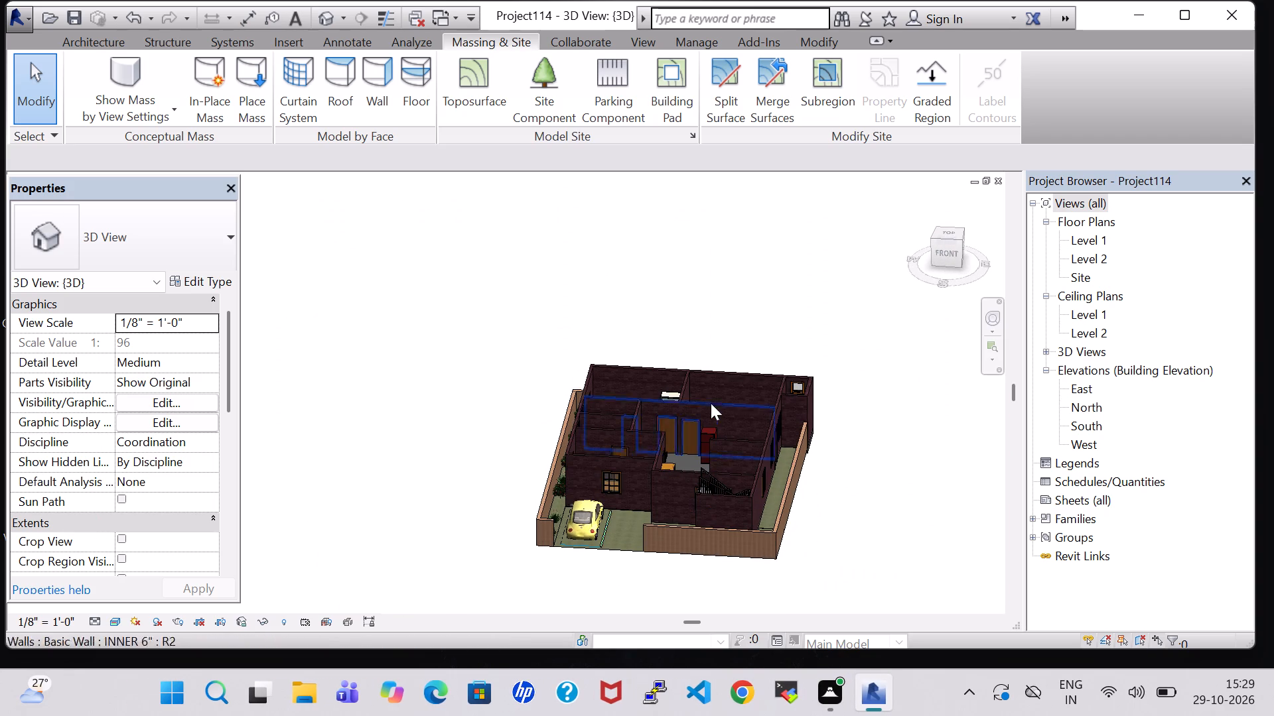
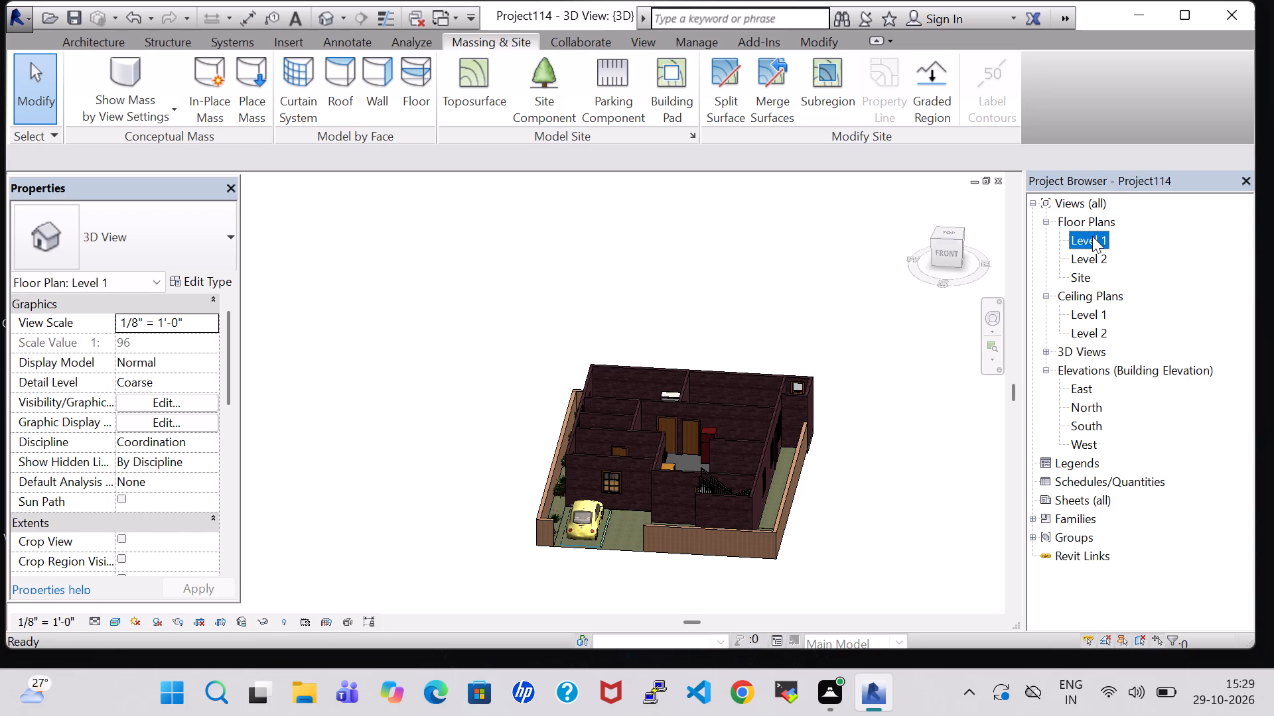
Open the Level 1 floor plan and bring the whole house layout into view.
left_click(1092, 236)
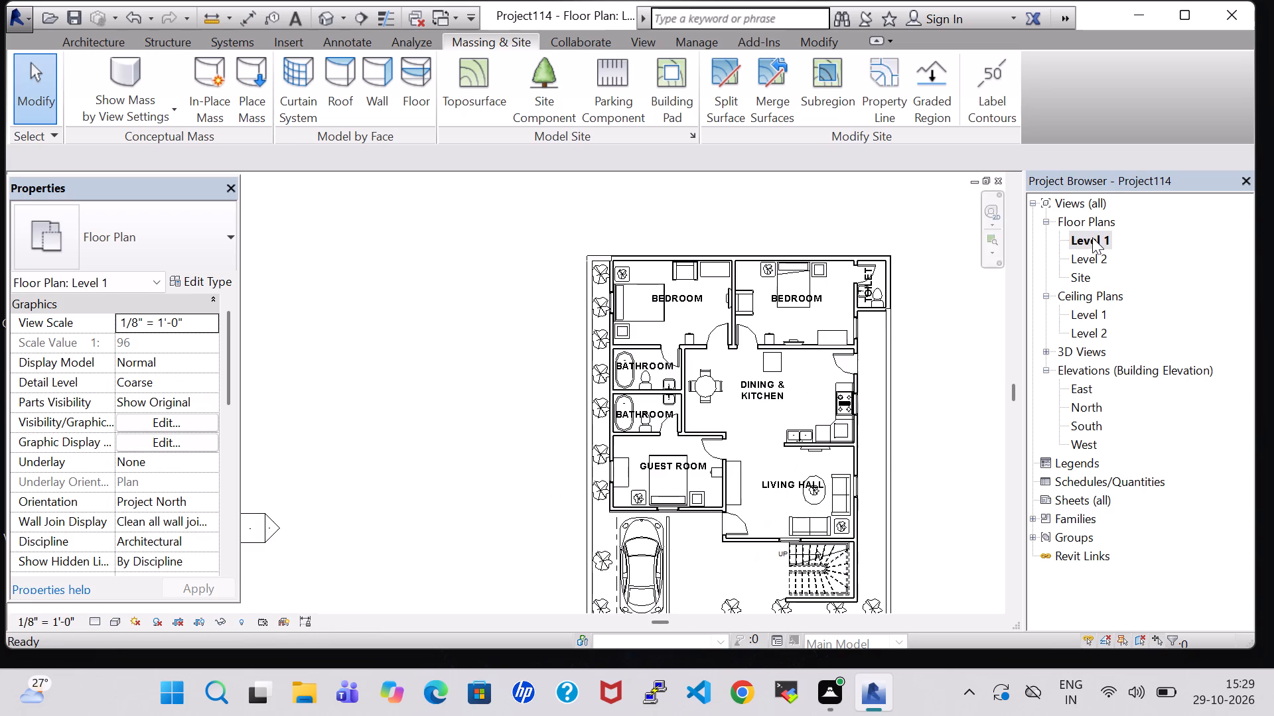
scroll(873, 322, "down", 3)
middle_click_drag(873, 322, 775, 297)
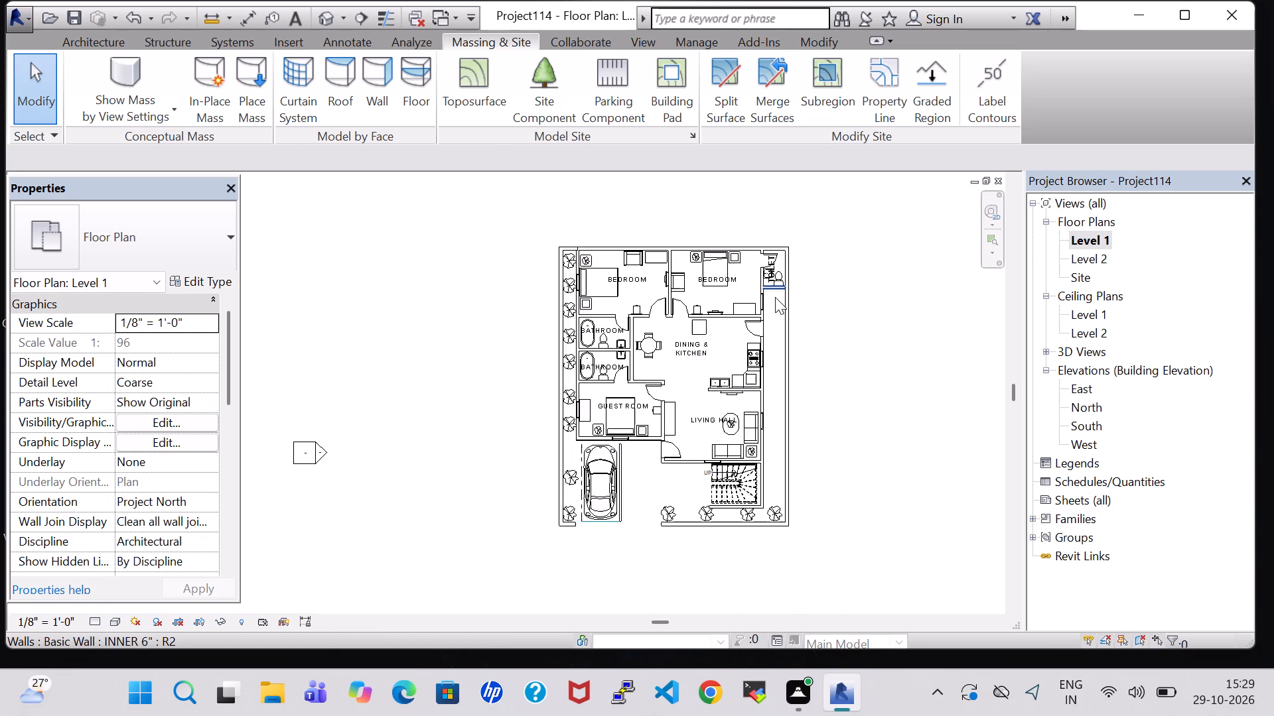
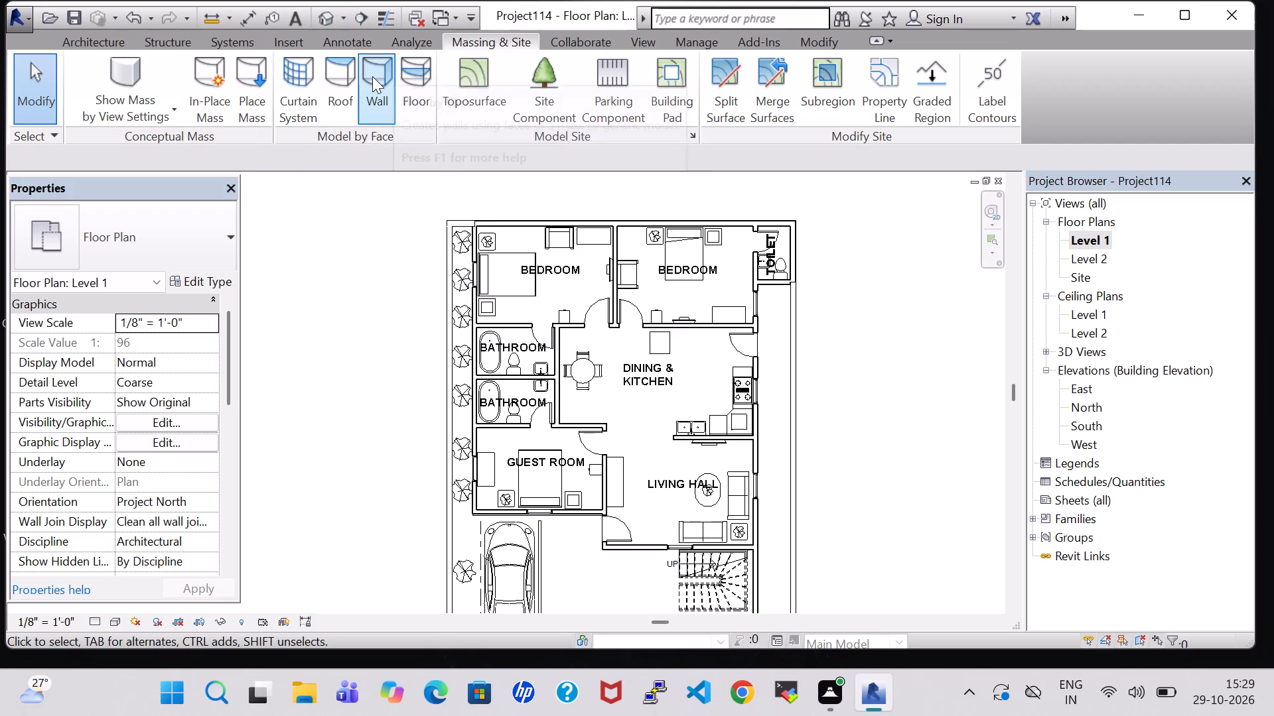
Start a footprint roof on Level 2 without defined slope and draw its 41' 8" boundary line along the outer edge behind the bedrooms.
left_click(350, 79)
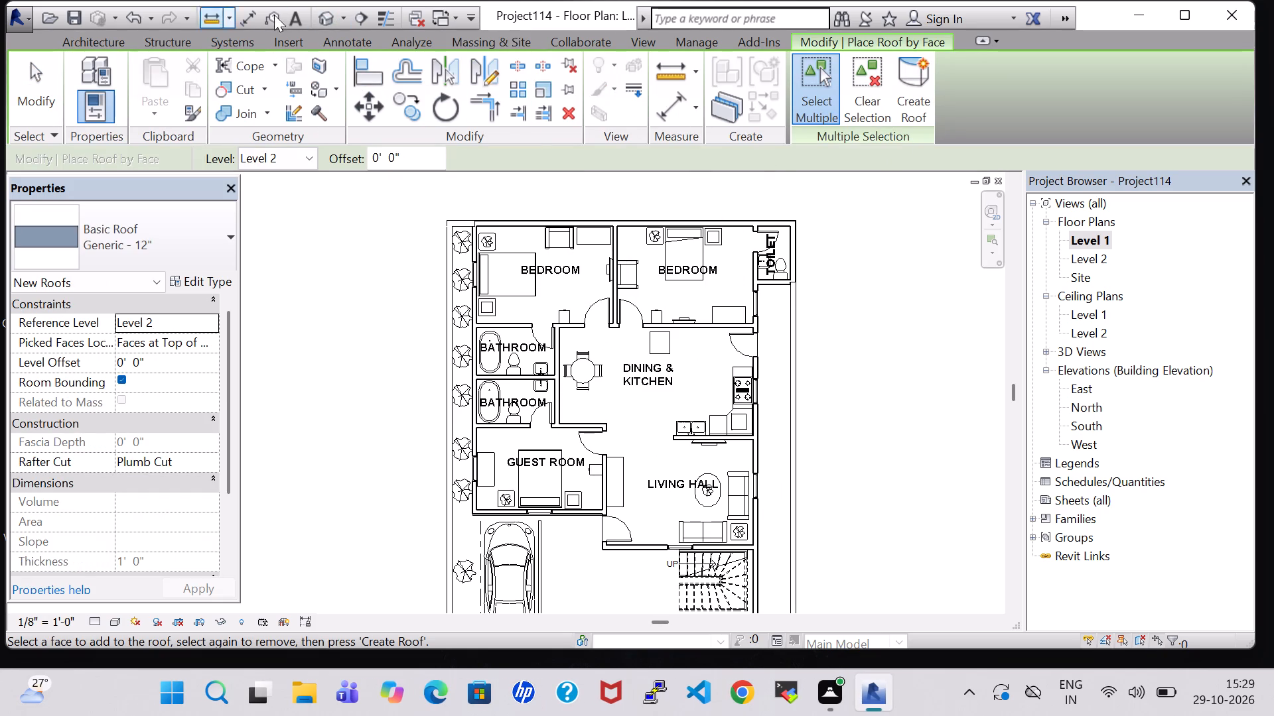
key("Escape")
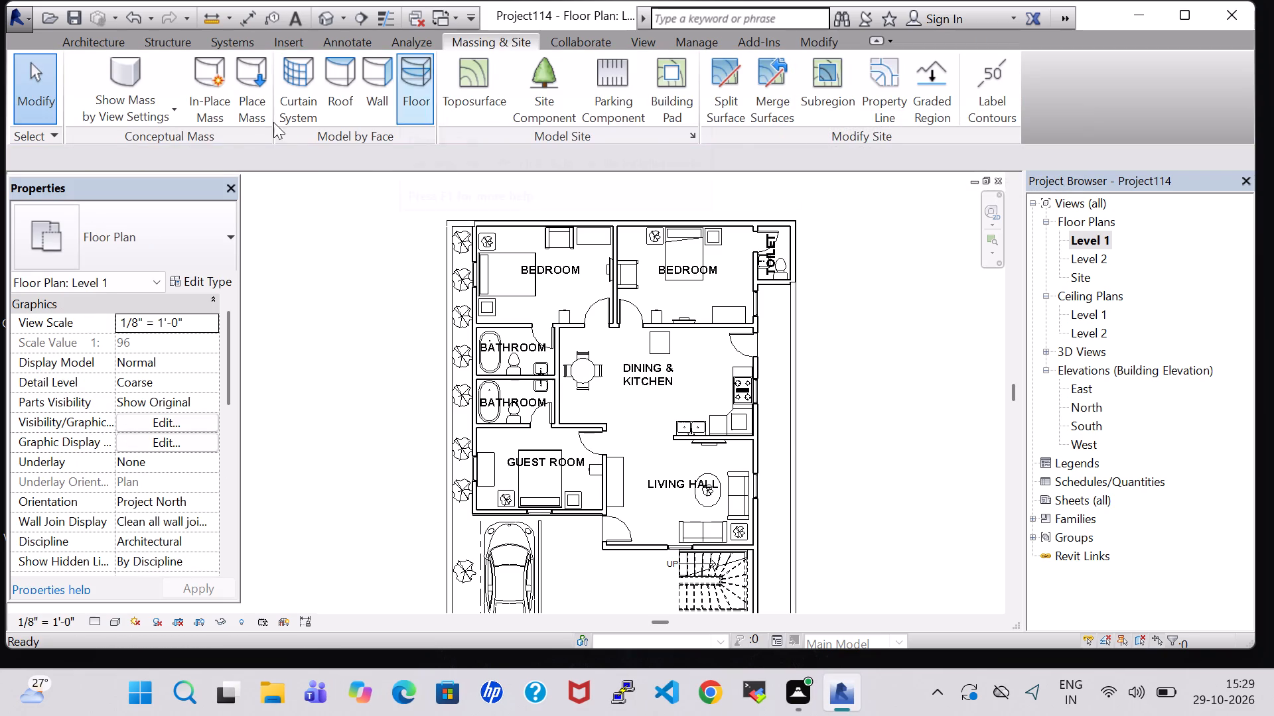
left_click(92, 44)
left_click(297, 65)
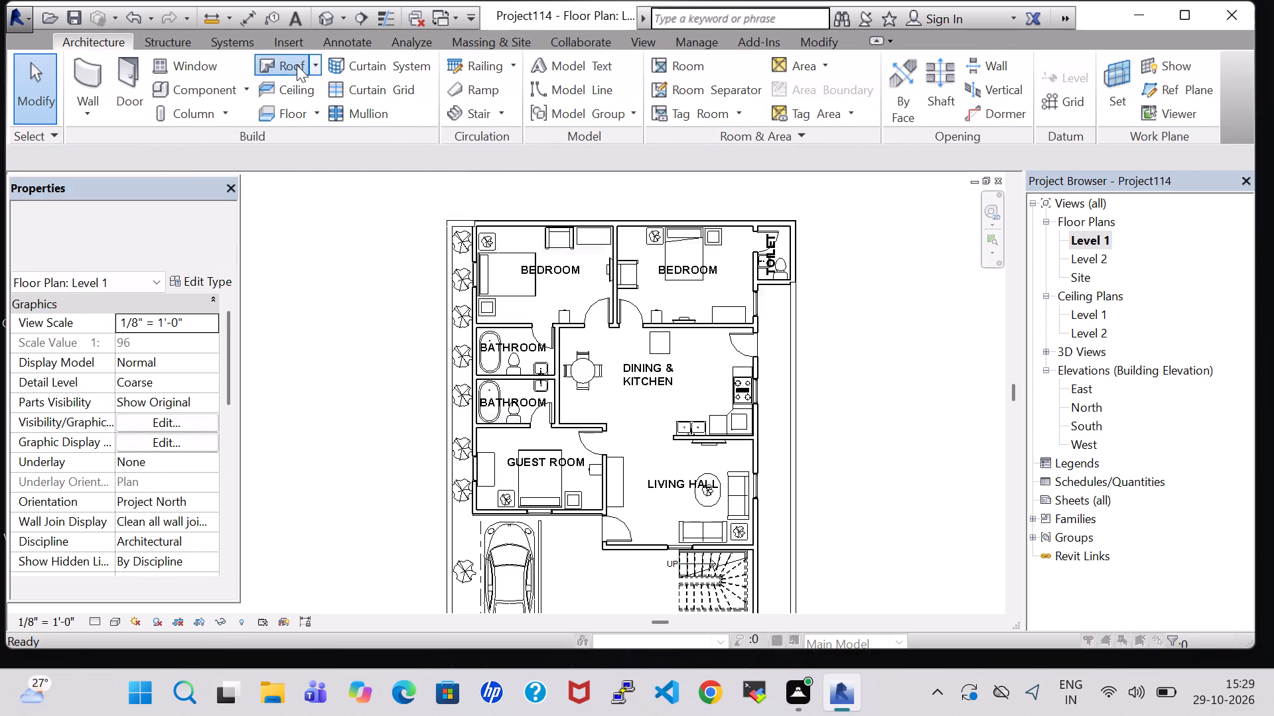
left_click(579, 379)
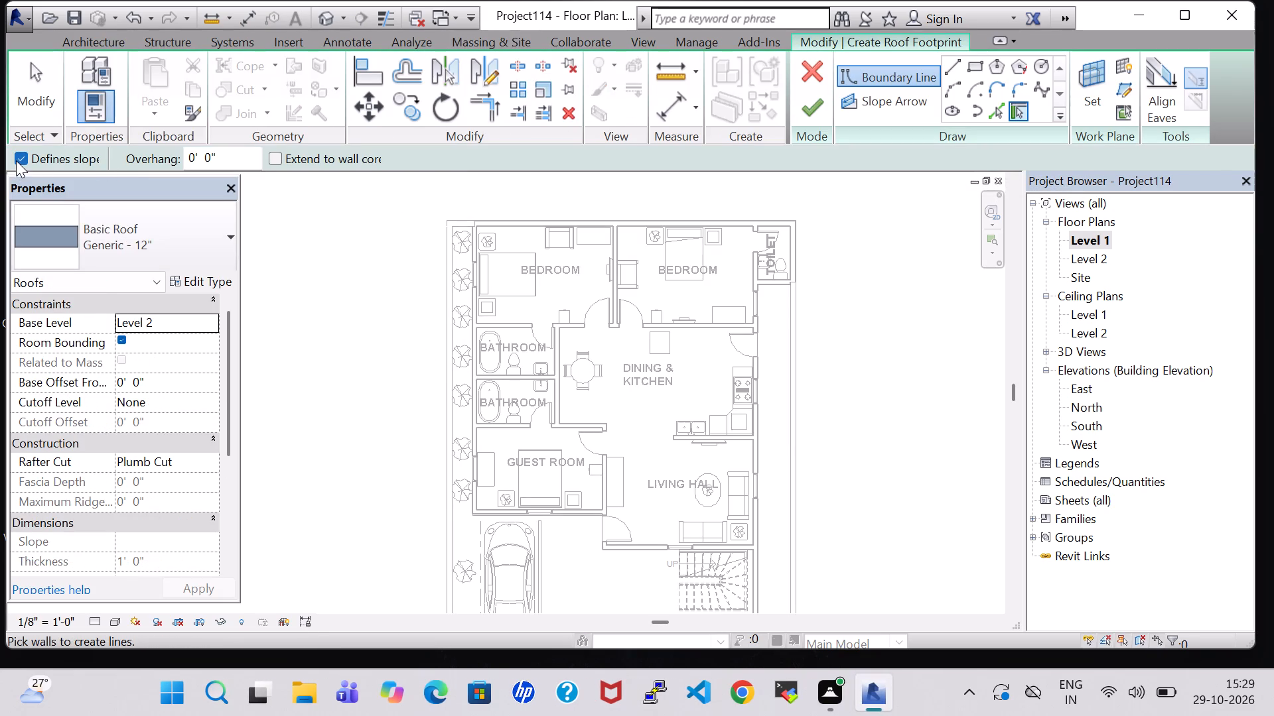
left_click(16, 160)
left_click(953, 70)
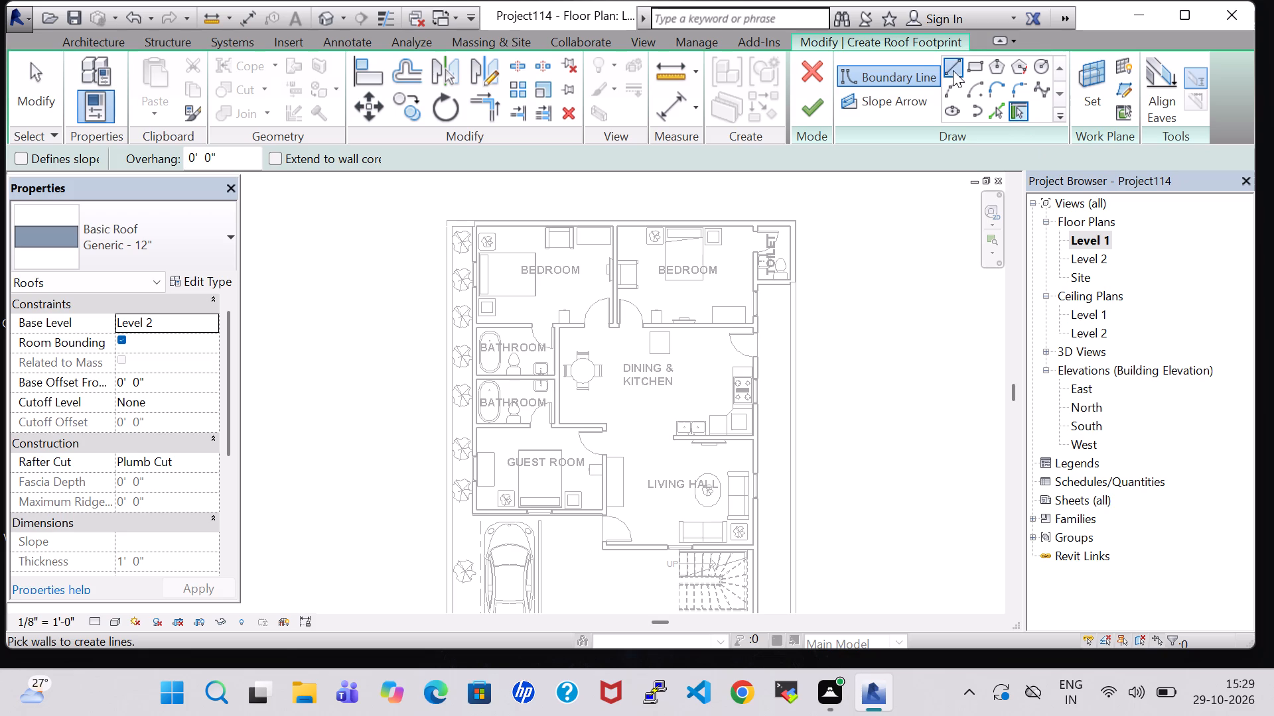
scroll(484, 336, "up", 6)
middle_click_drag(484, 336, 582, 566)
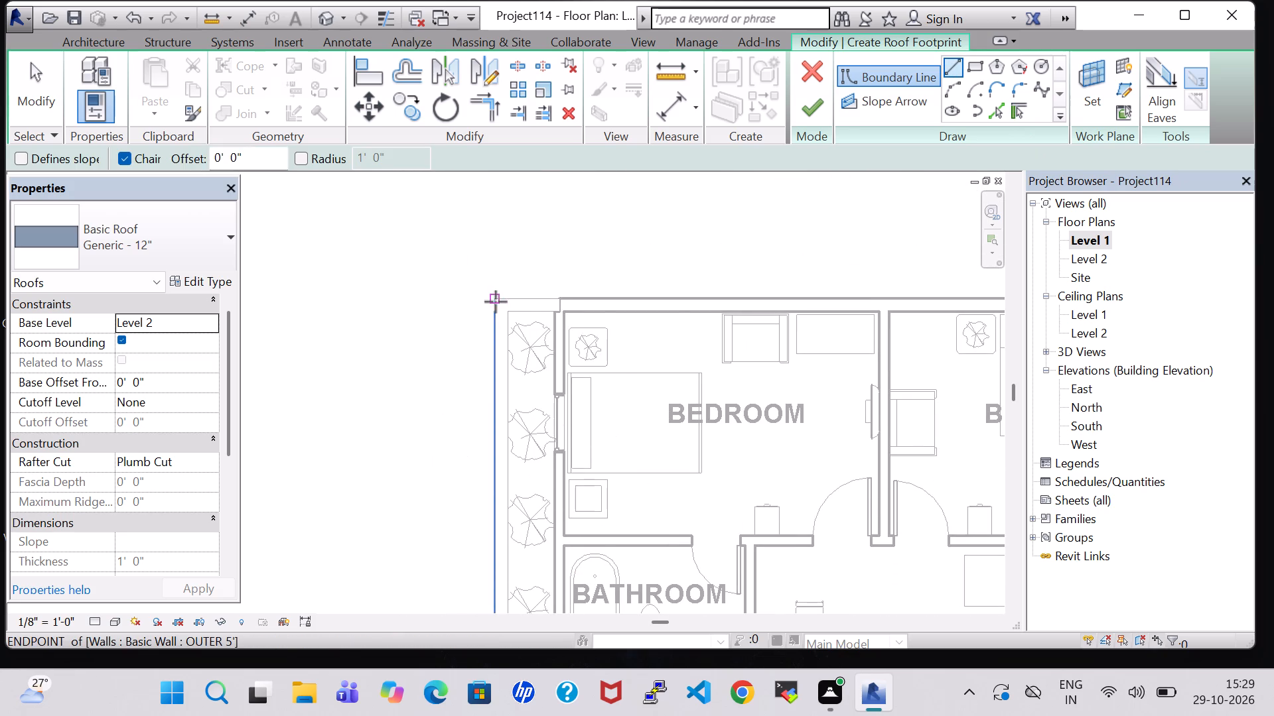
left_click(494, 295)
middle_click_drag(914, 308, 886, 308)
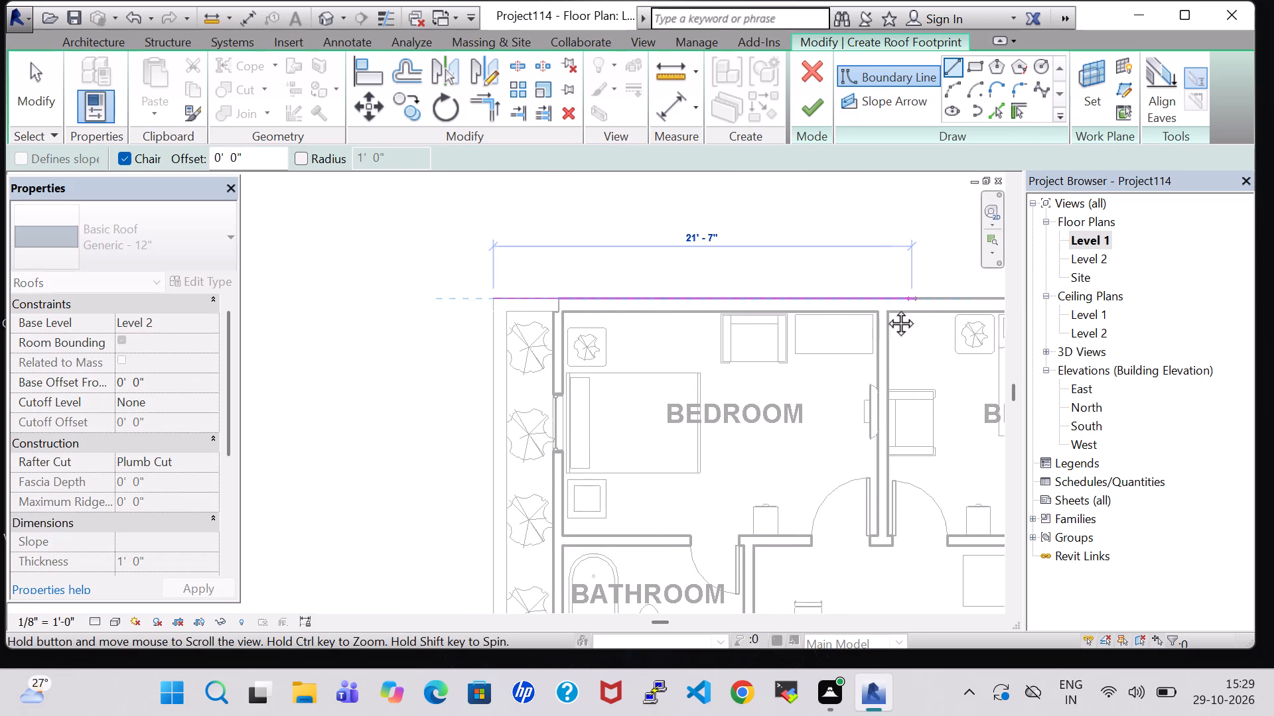
middle_click_drag(886, 308, 474, 335)
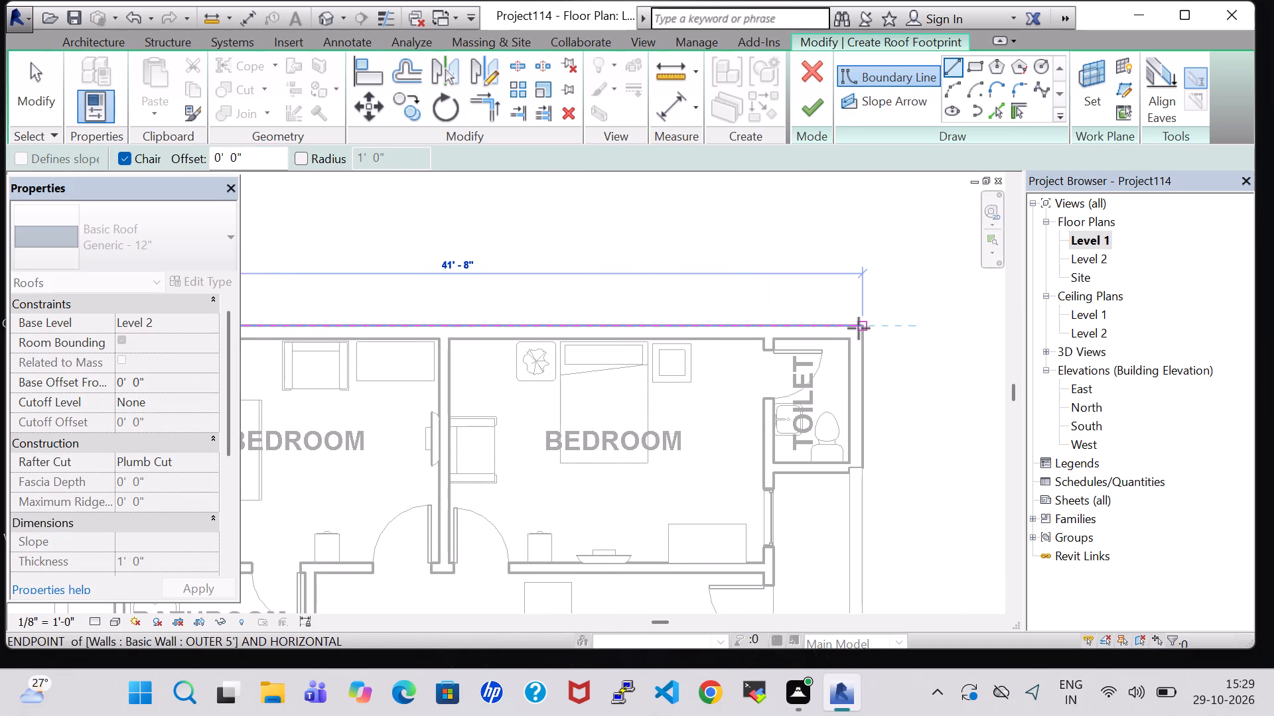
left_click(859, 328)
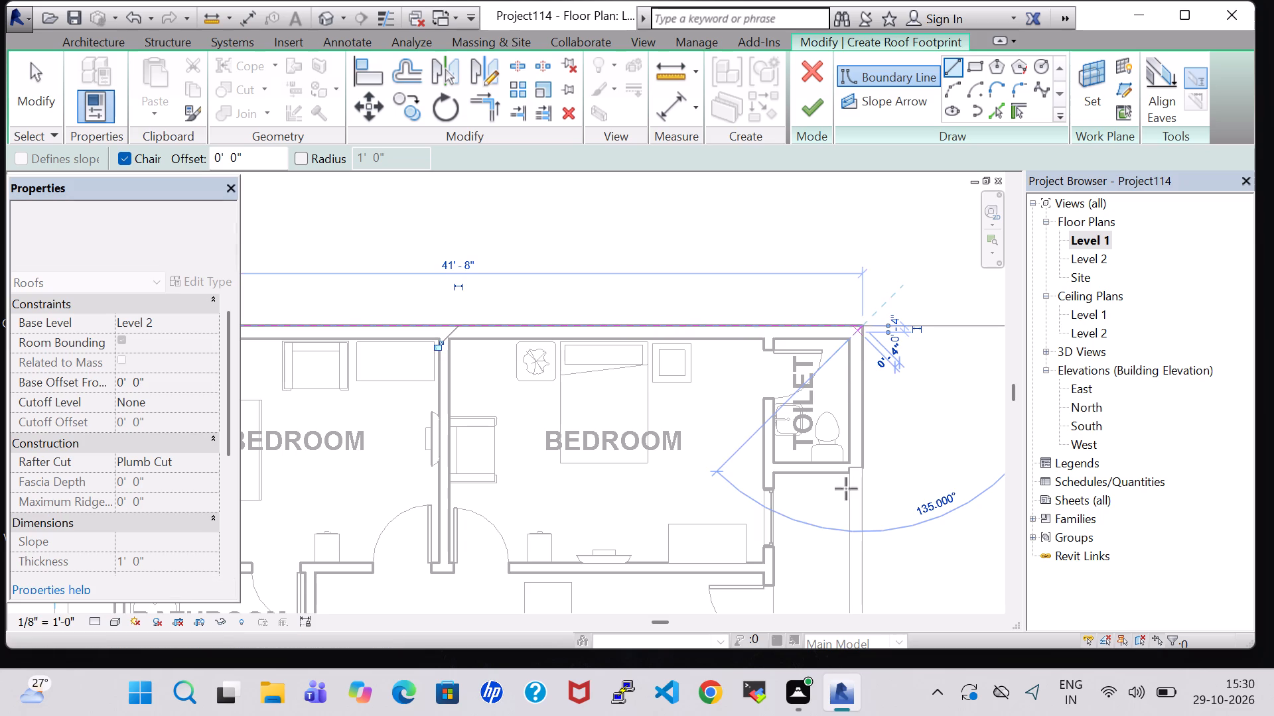
Draw the roof boundary's three remaining sides along the compound wall's outer corners, closing the rectangle at the starting corner.
middle_click(858, 605)
middle_click_drag(854, 595, 841, 303)
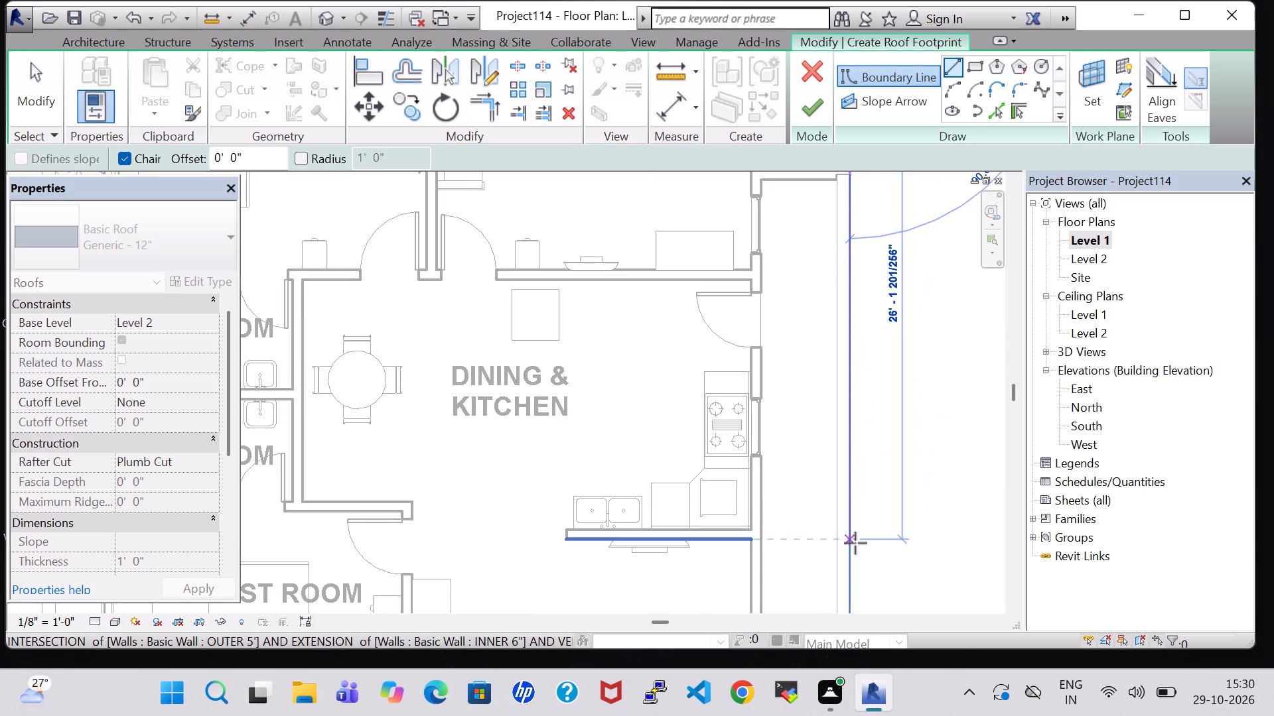
middle_click_drag(855, 543, 845, 219)
middle_click_drag(851, 588, 865, 207)
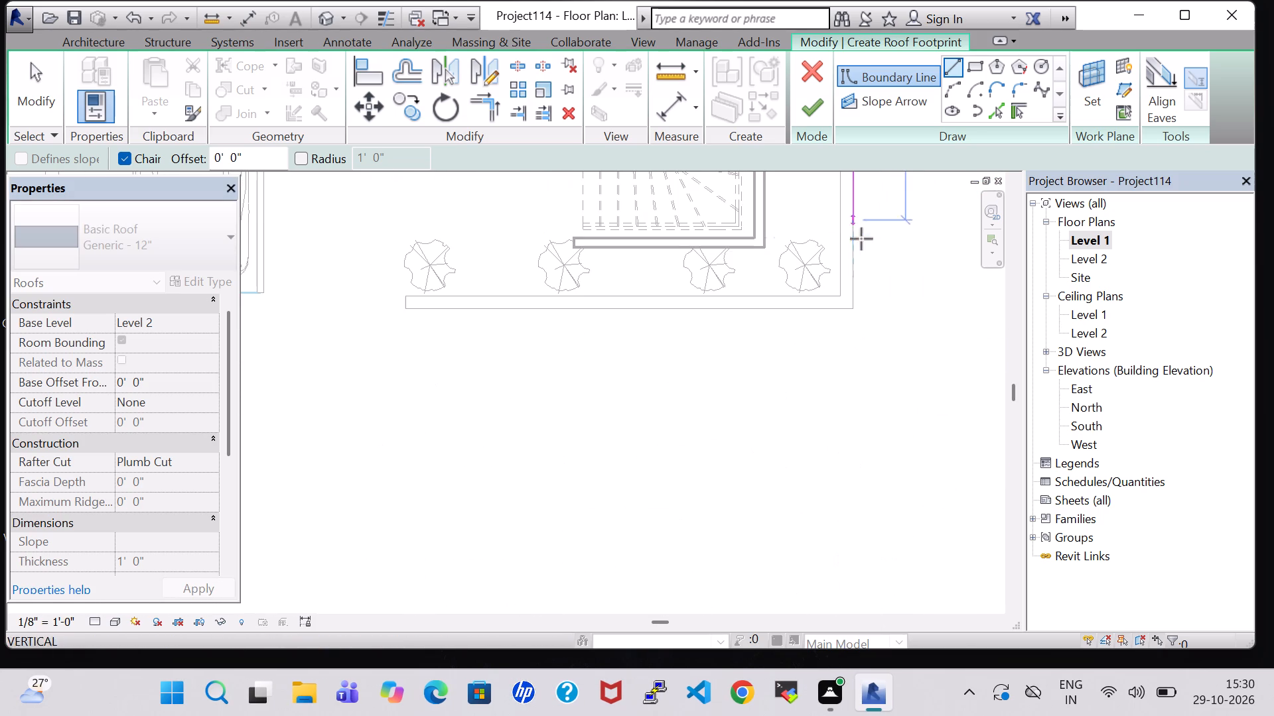
left_click(855, 308)
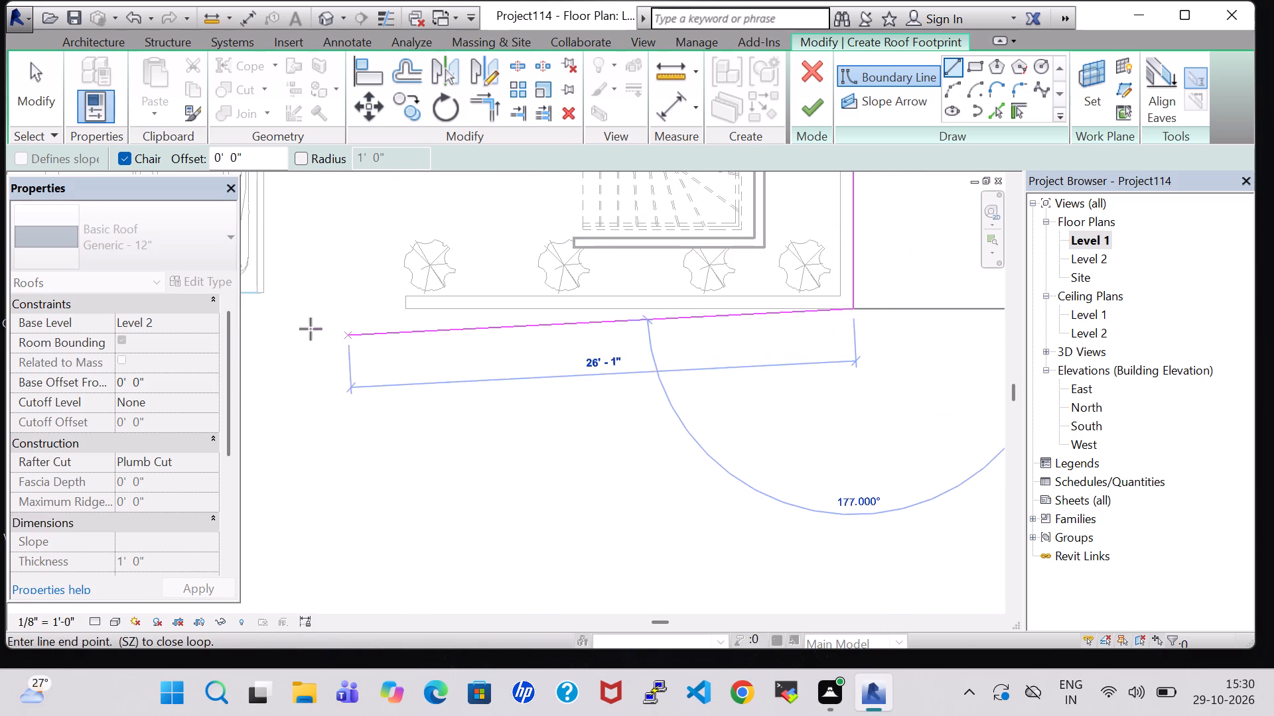
middle_click_drag(297, 302, 851, 335)
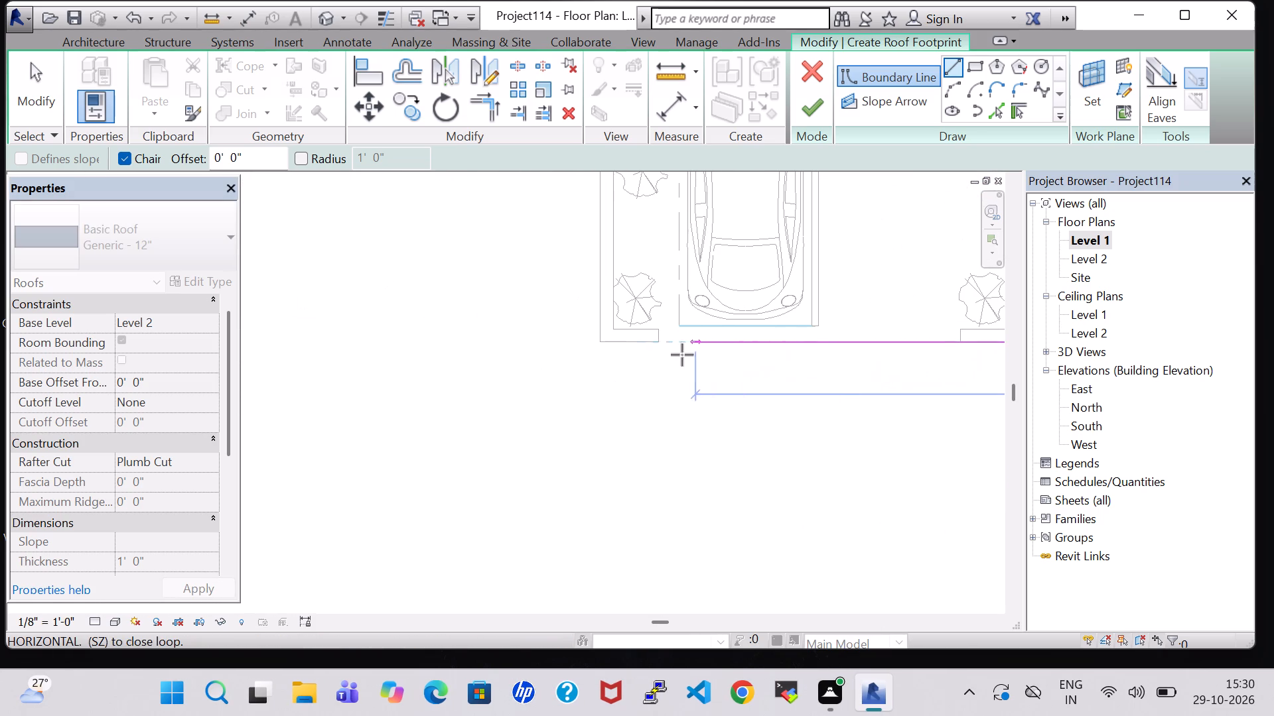
left_click(601, 347)
middle_click_drag(593, 245, 607, 355)
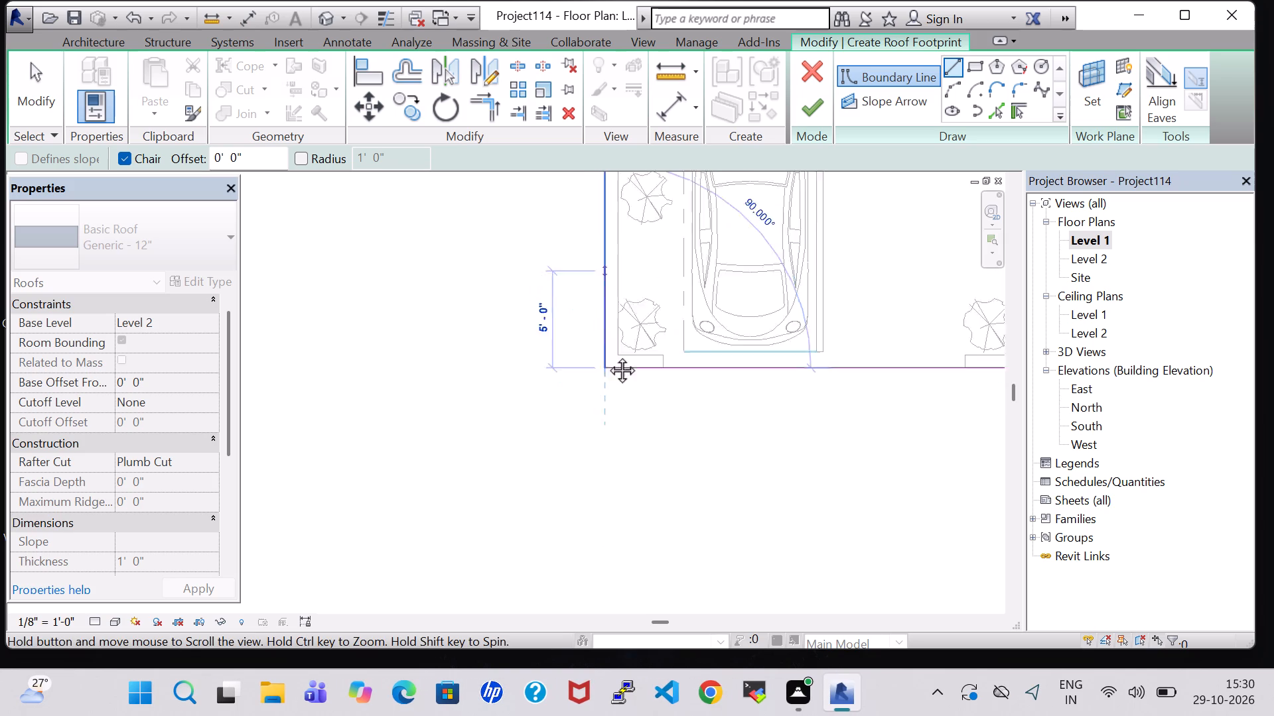
middle_click_drag(607, 355, 610, 583)
middle_click_drag(619, 292, 648, 697)
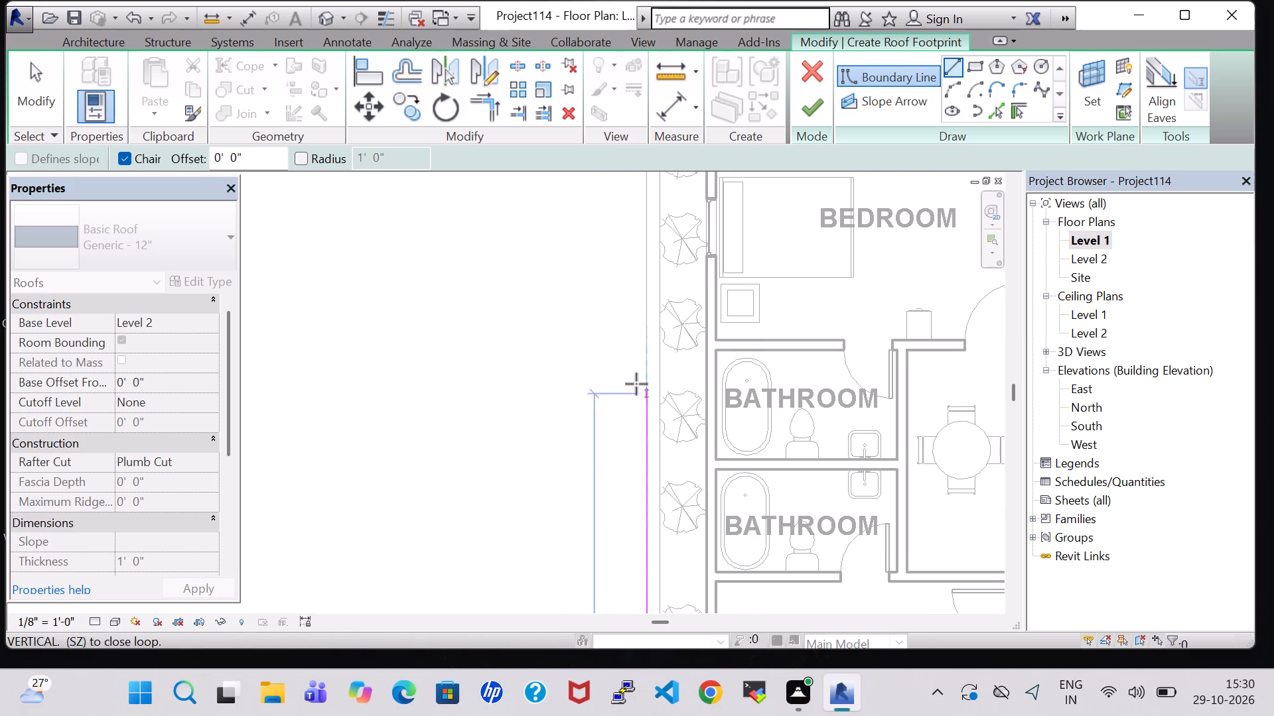
middle_click_drag(639, 292, 683, 685)
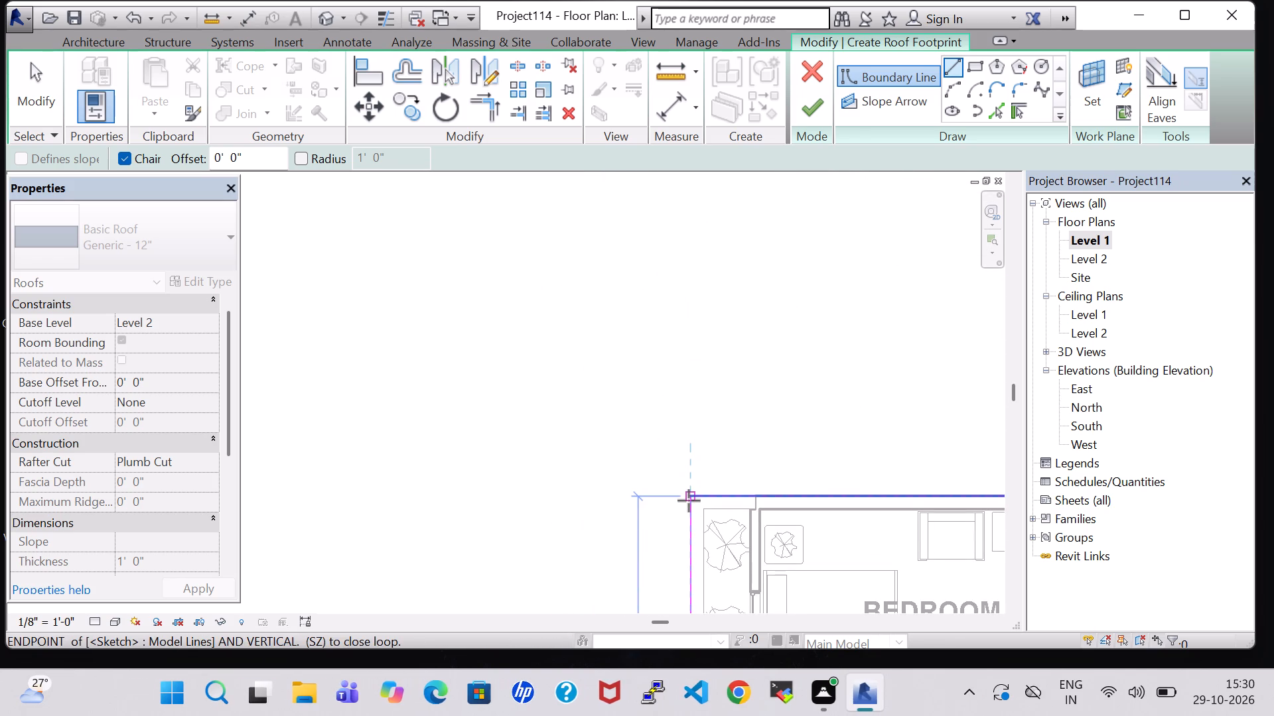
left_click(689, 501)
Finish the roof footprint and attach the highlighted walls to the roof.
left_click(817, 101)
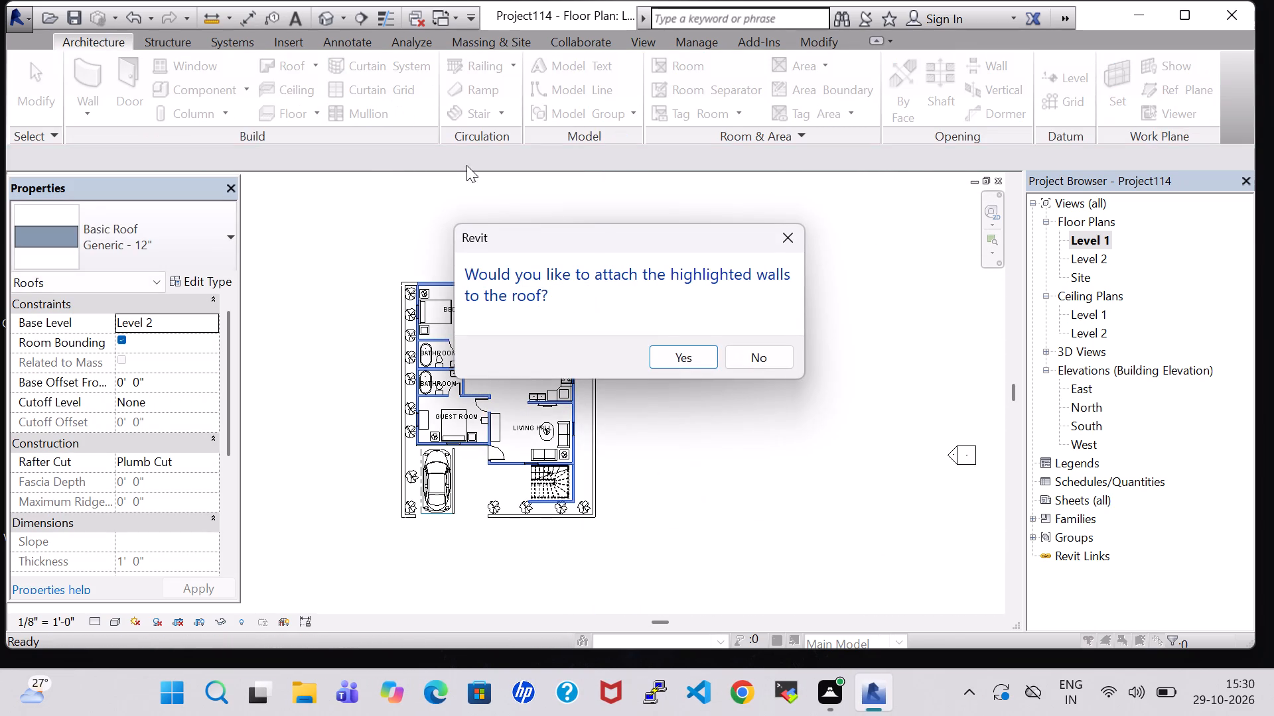
left_click(693, 353)
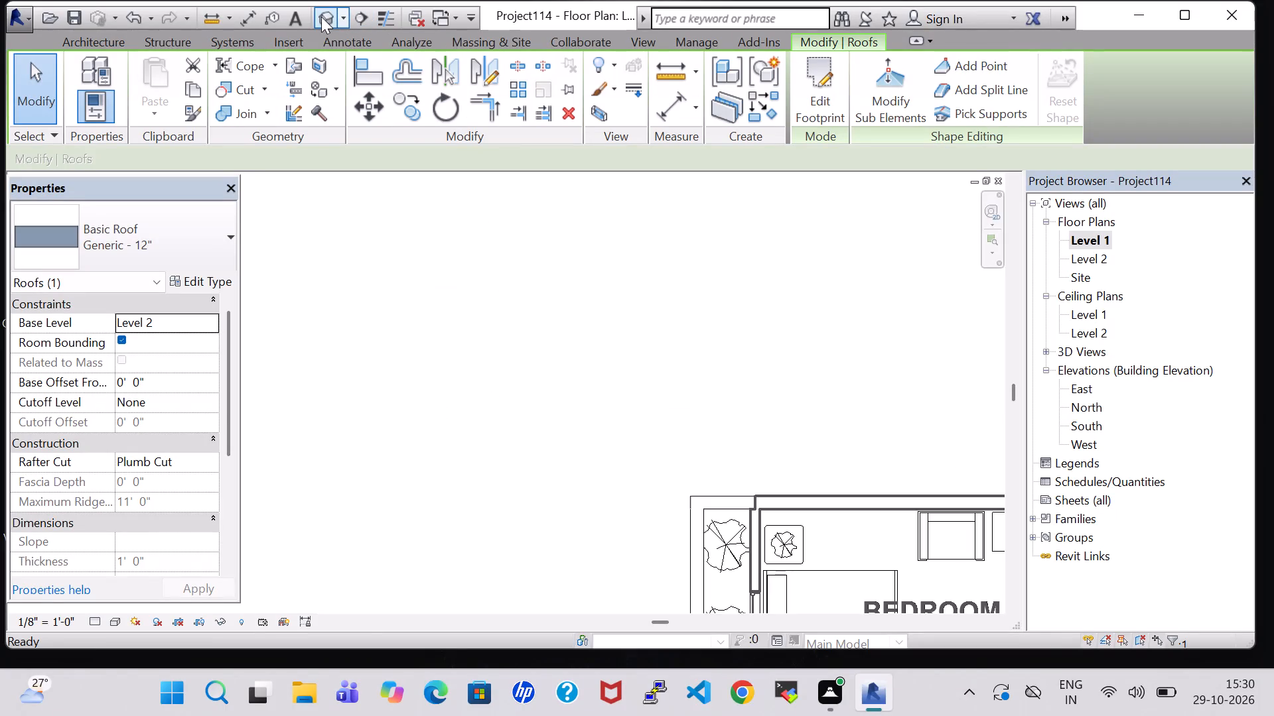
In the 3D view, assign the Brick, Soldier Course material to the structure layer of the Generic - 12" roof type.
left_click(321, 17)
left_click(610, 493)
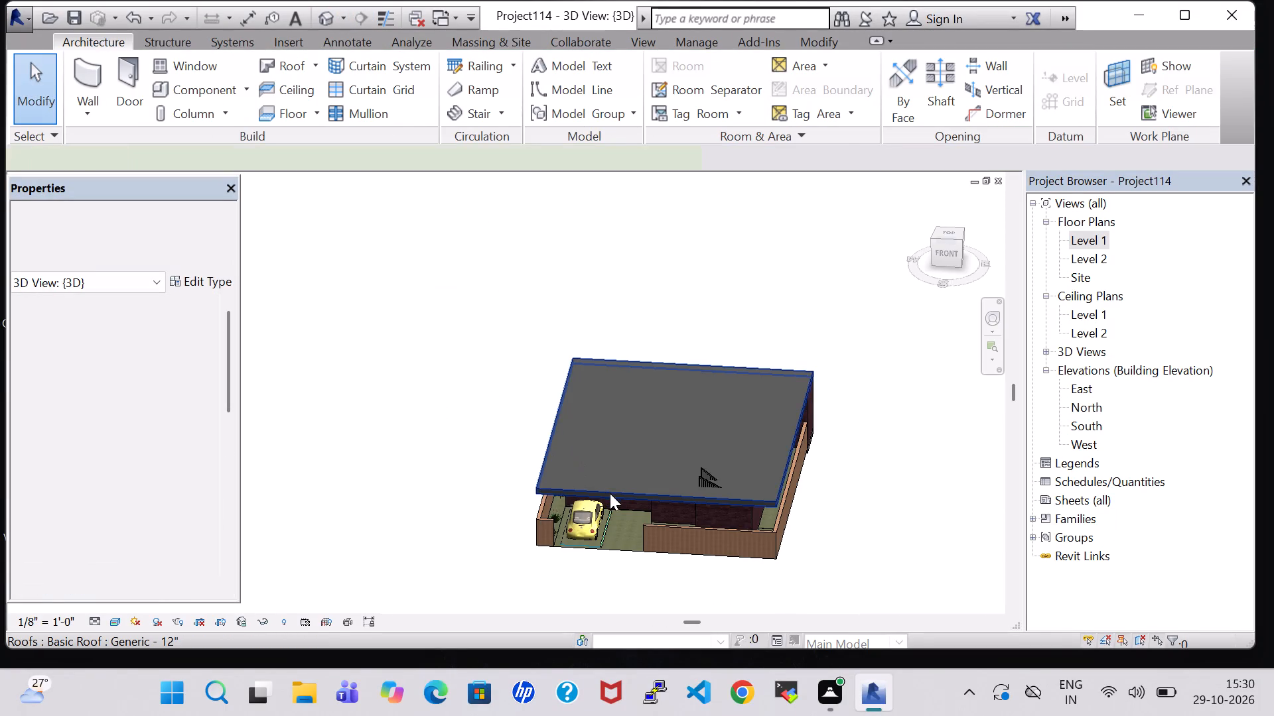
left_click(198, 275)
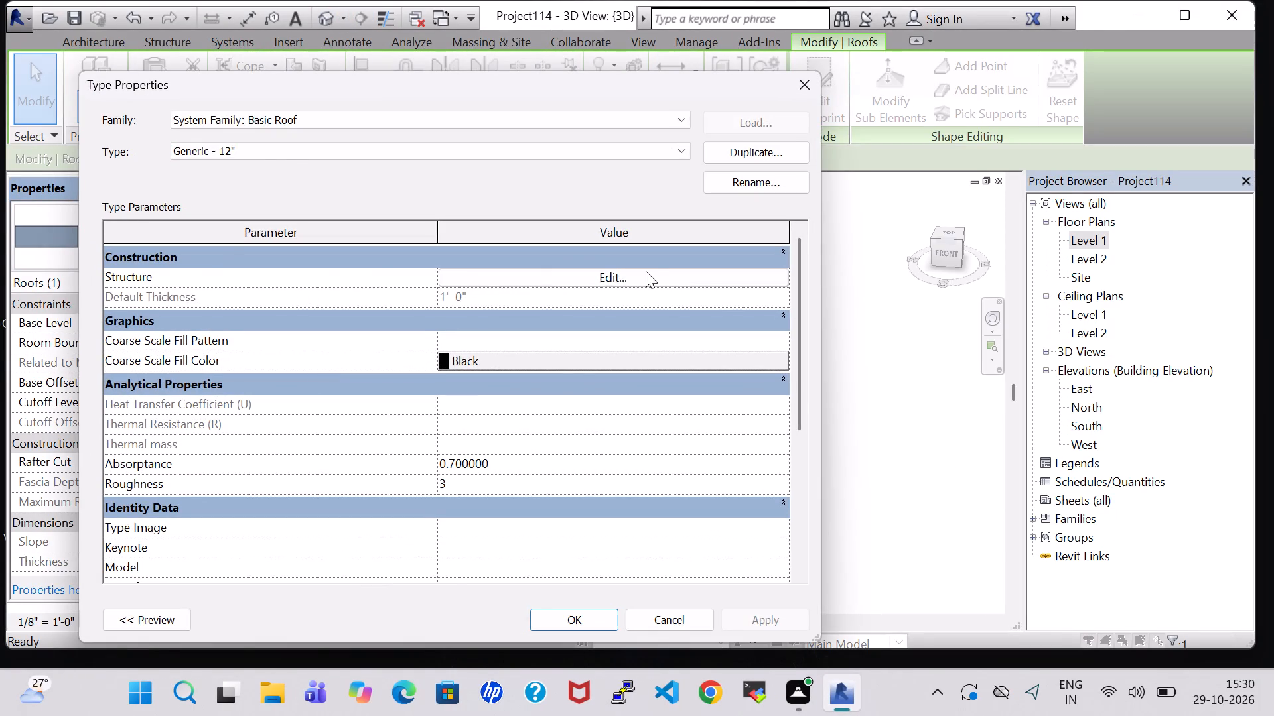
left_click(646, 274)
left_click(438, 270)
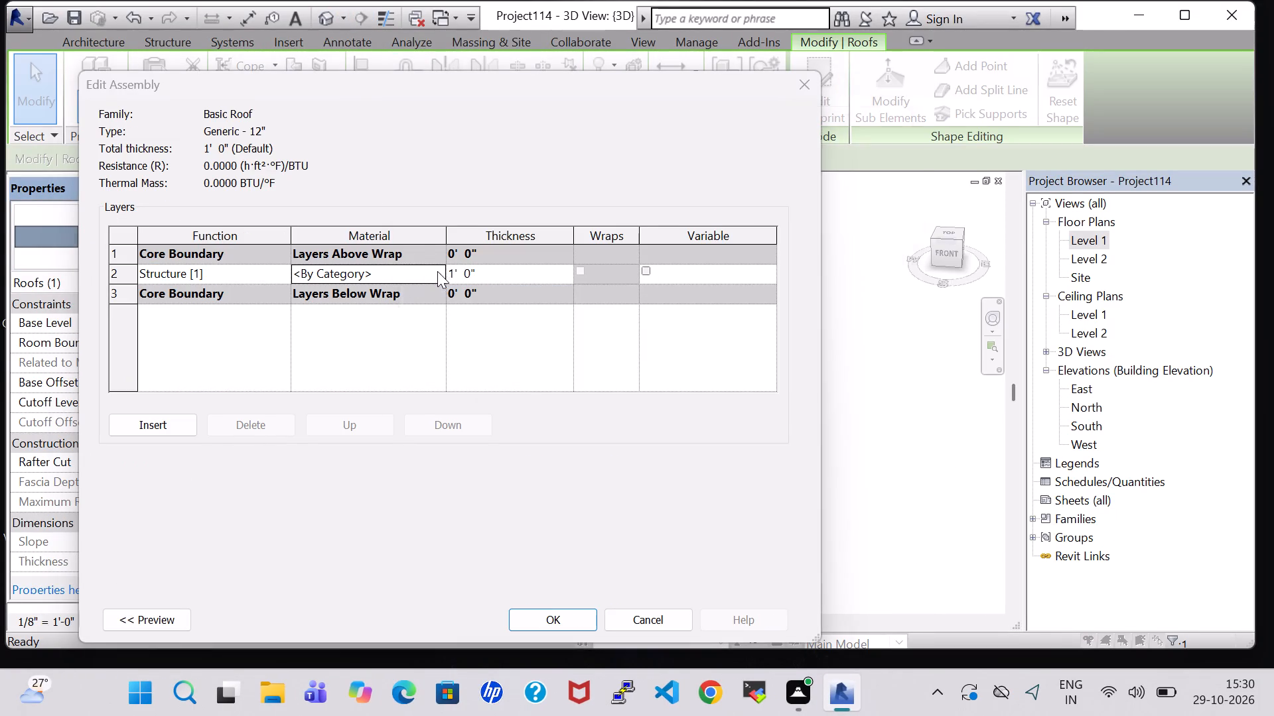
left_click(462, 406)
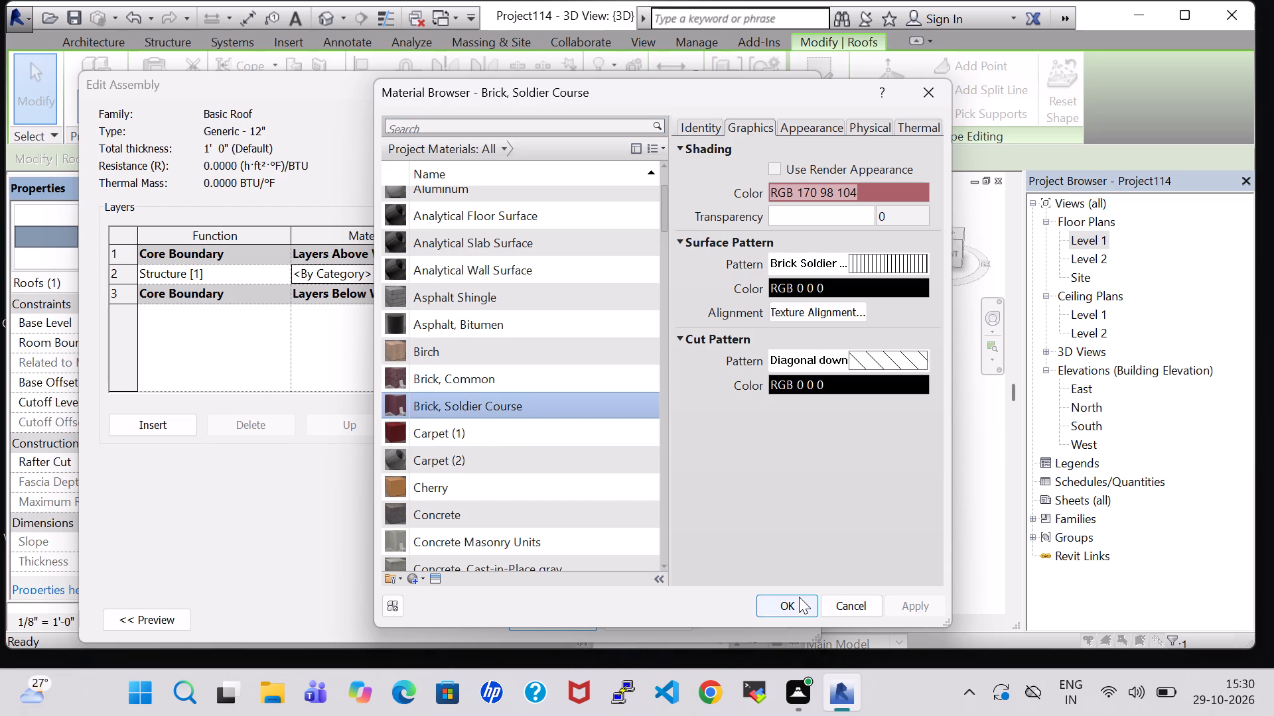
left_click(799, 597)
left_click(566, 609)
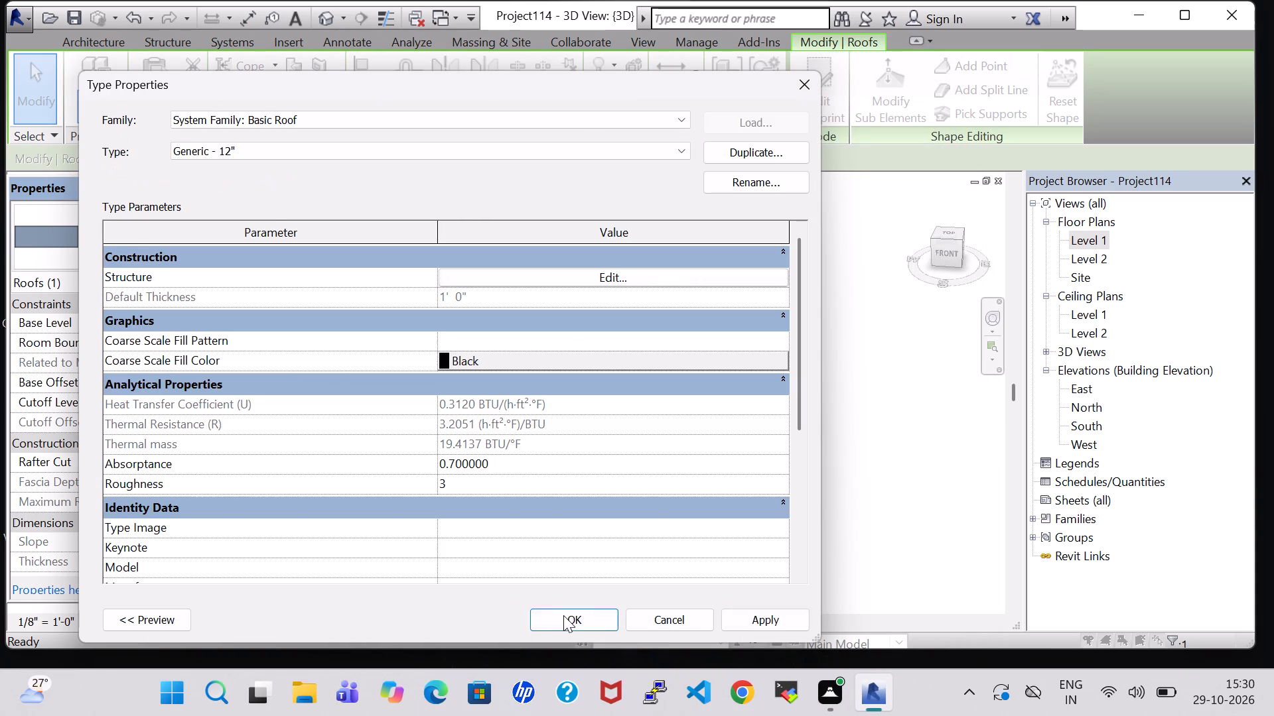
left_click(562, 619)
left_click(504, 575)
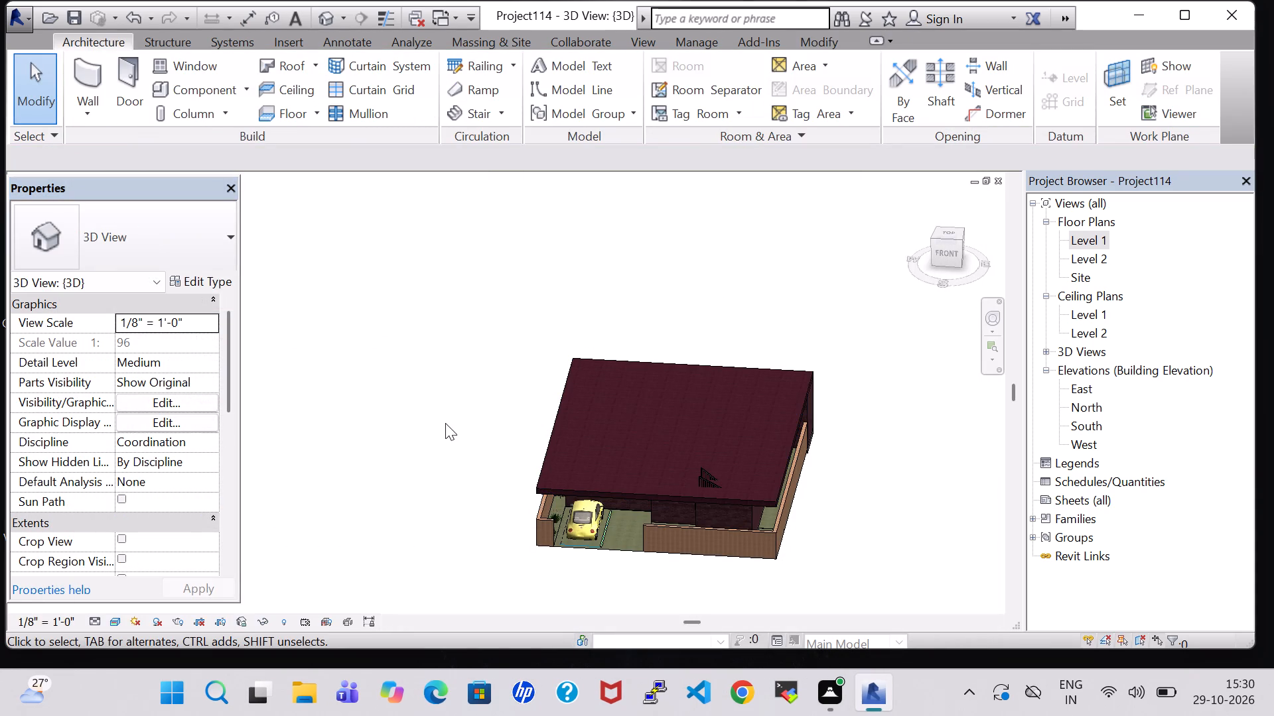
Examine the roof in the 3D view from the front and back, including where the staircase meets it, and check the Level 1 plan.
middle_click_drag(522, 504, 530, 473, "shift")
middle_click_drag(530, 471, 530, 464, "shift")
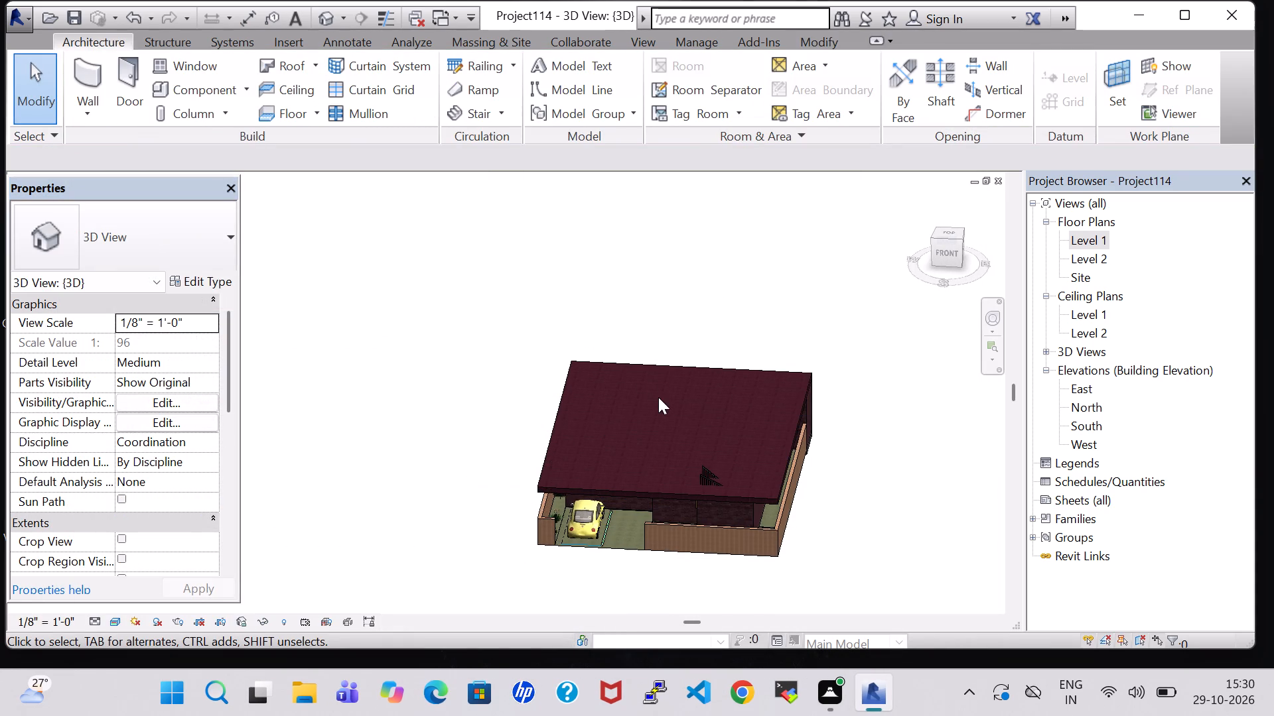
scroll(658, 398, "up", 4)
middle_click_drag(662, 422, 674, 398)
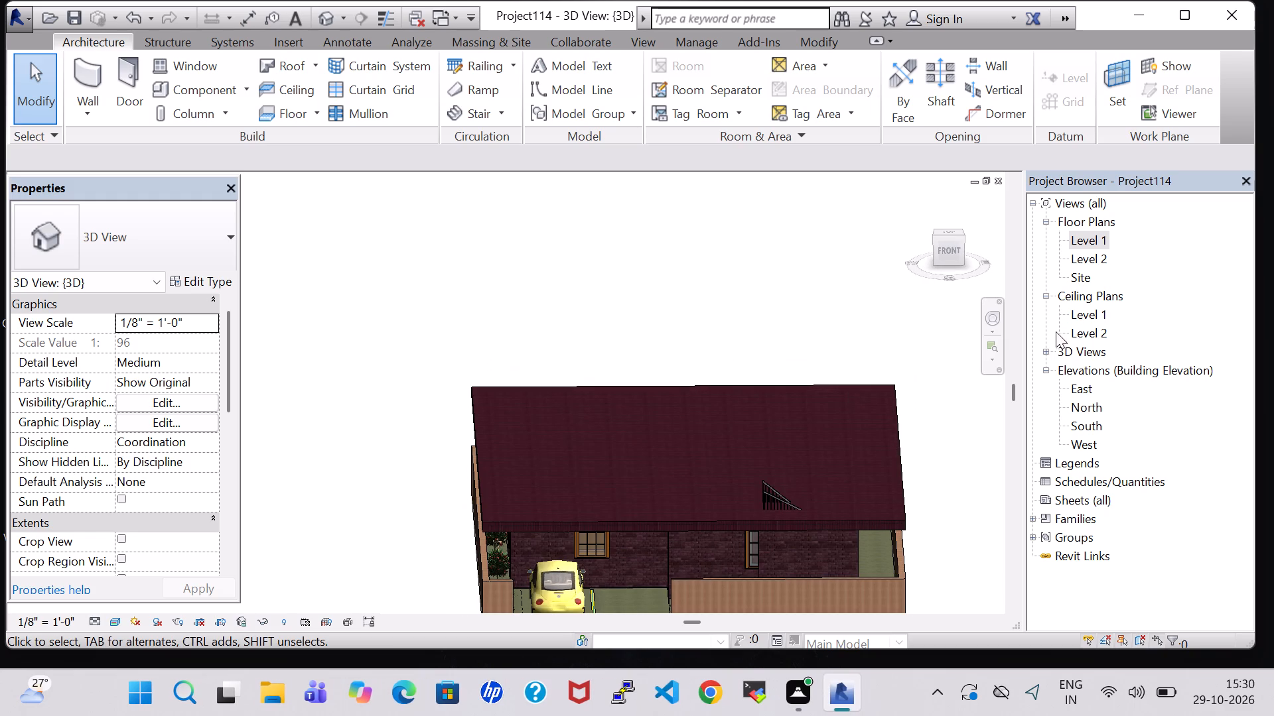
double_click(1085, 245)
scroll(630, 355, "down", 1)
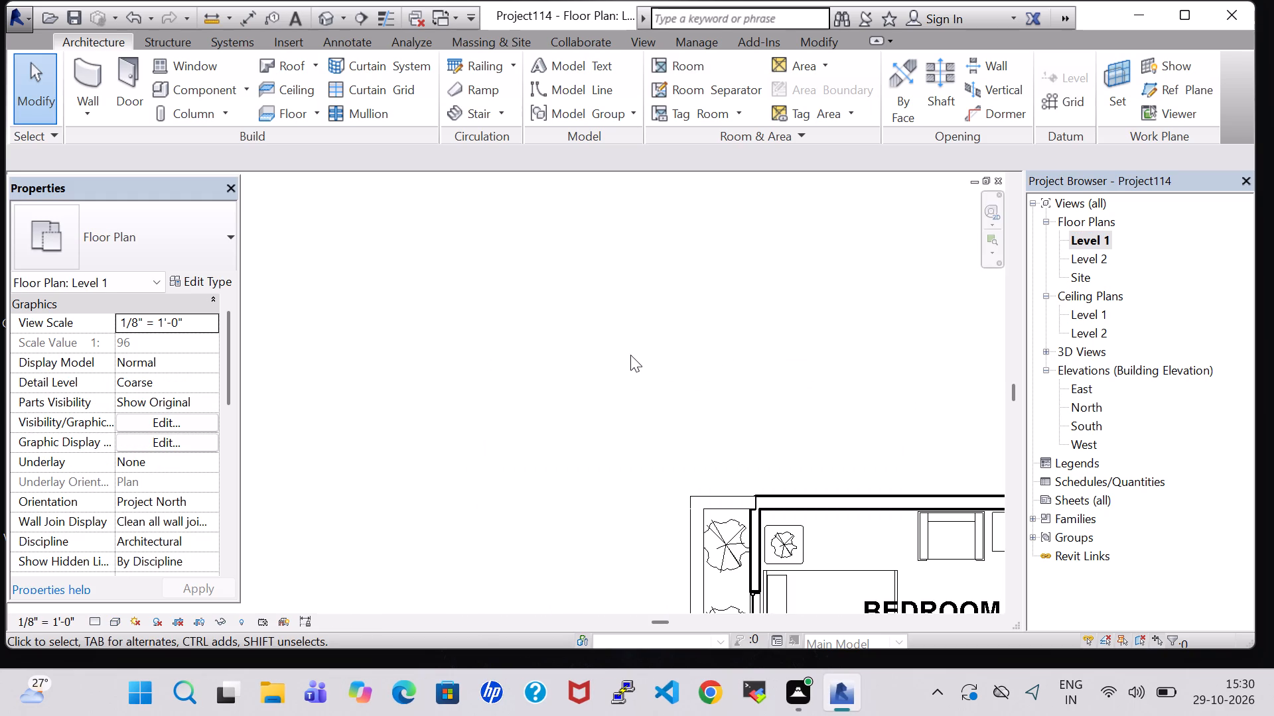
scroll(630, 355, "down", 2)
middle_click_drag(630, 355, 415, 310)
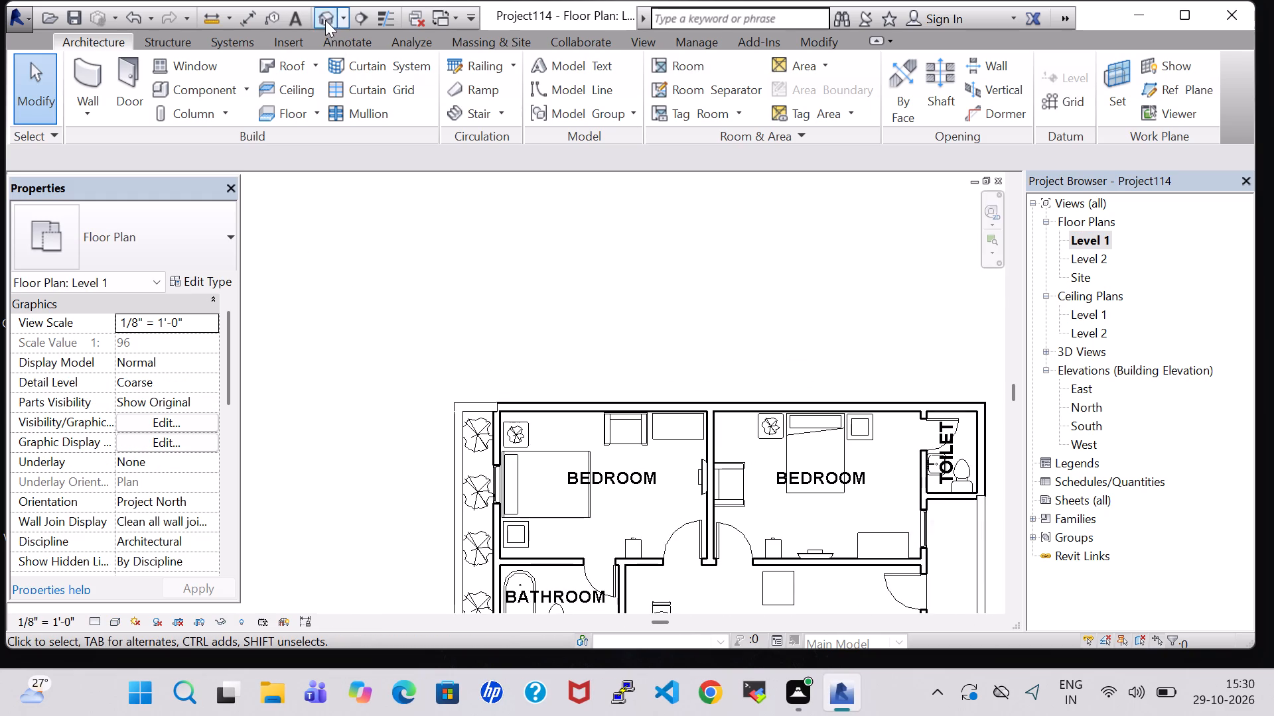
left_click(325, 20)
left_click(948, 230)
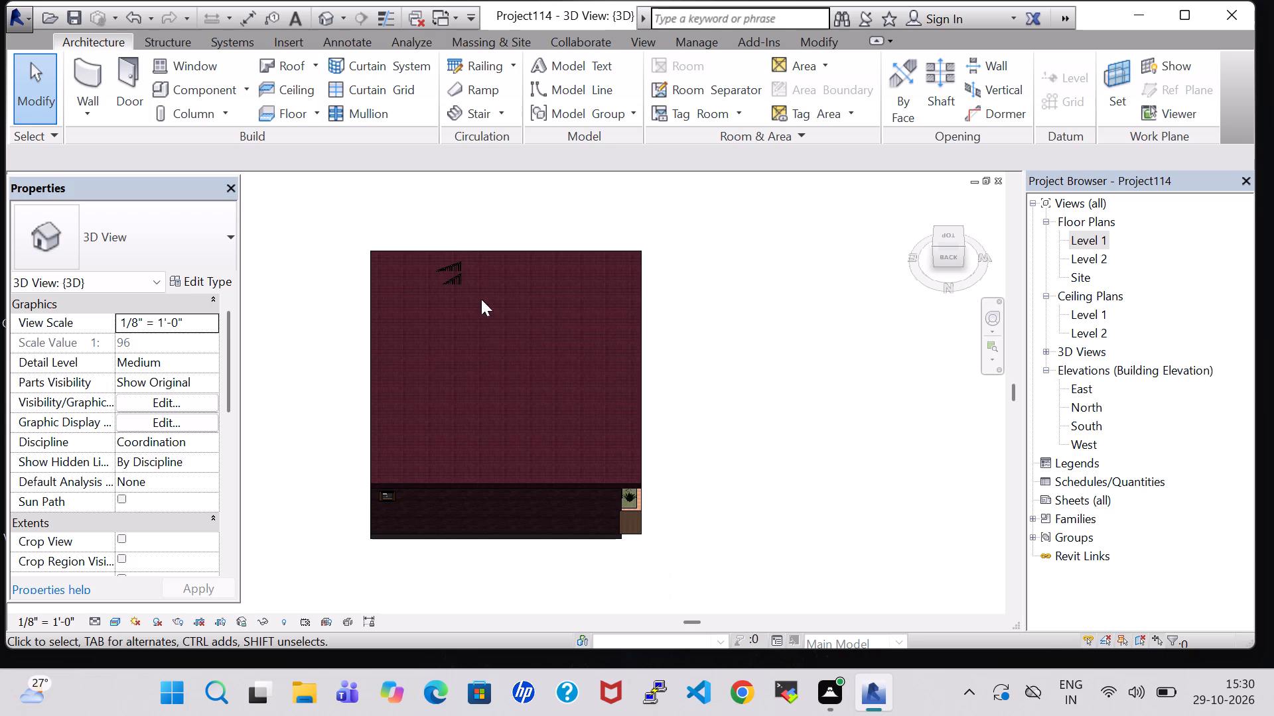
middle_click_drag(468, 228, 485, 320, "shift")
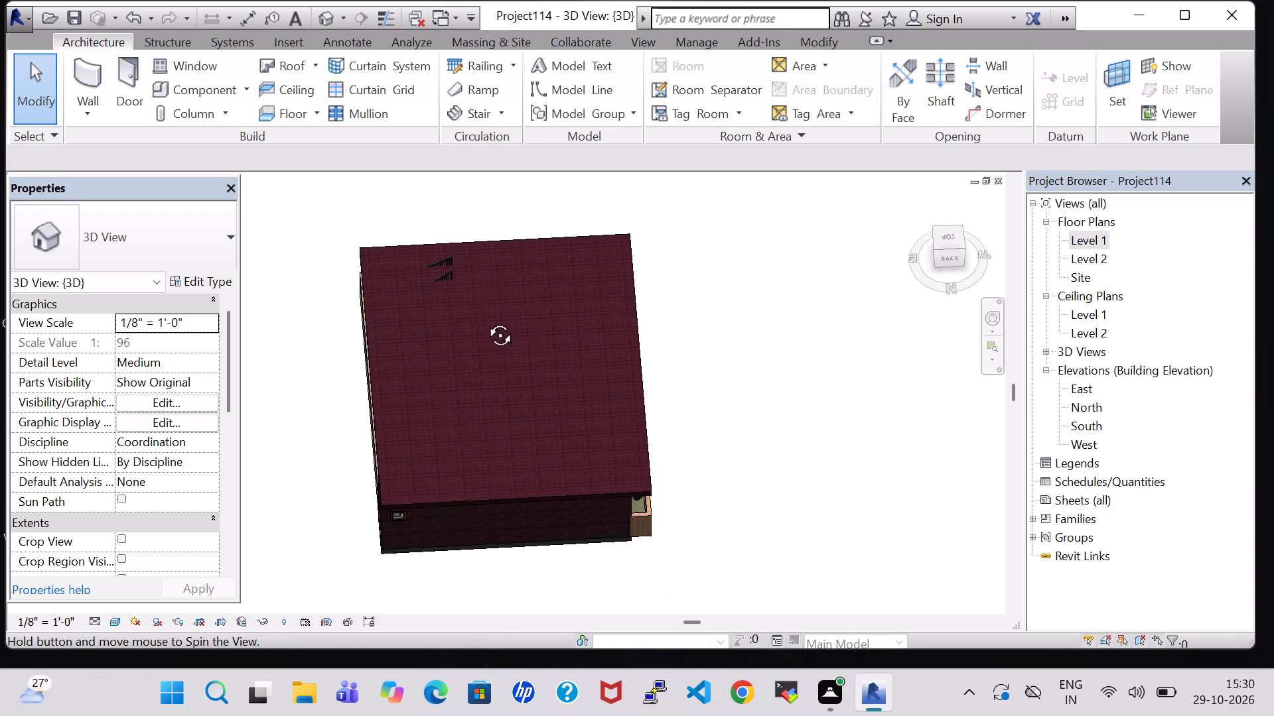
middle_click_drag(485, 320, 486, 337, "shift")
Open the roof's footprint for editing and, in the Level 1 floor plan, ready a boundary line without slope at the staircase.
left_click(453, 249)
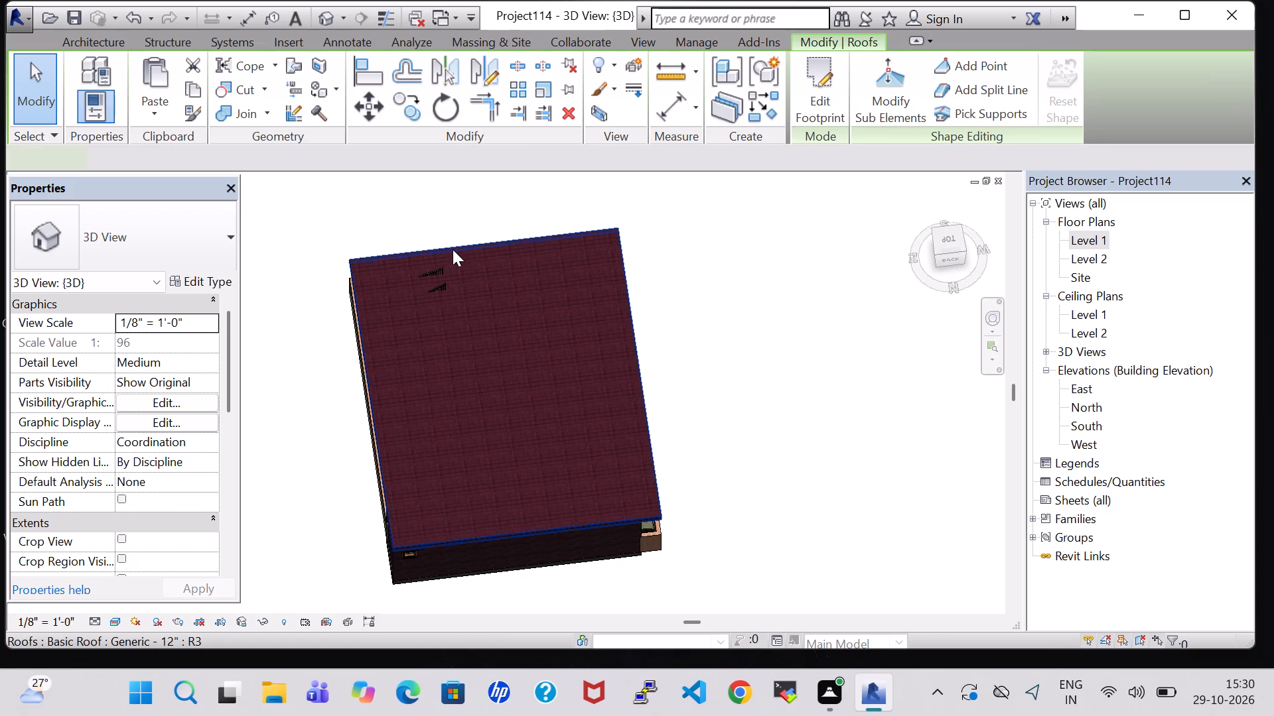
triple_click(463, 271)
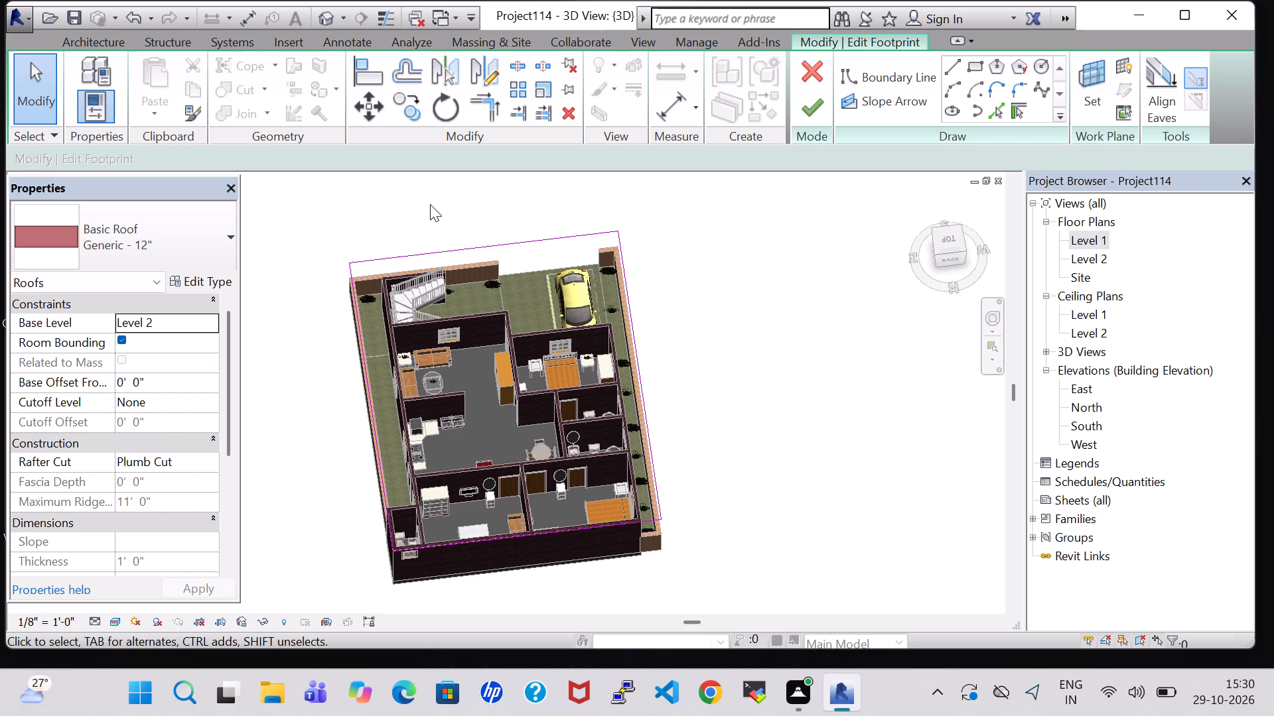
middle_click_drag(430, 204, 468, 340)
scroll(468, 340, "up", 1, "shift")
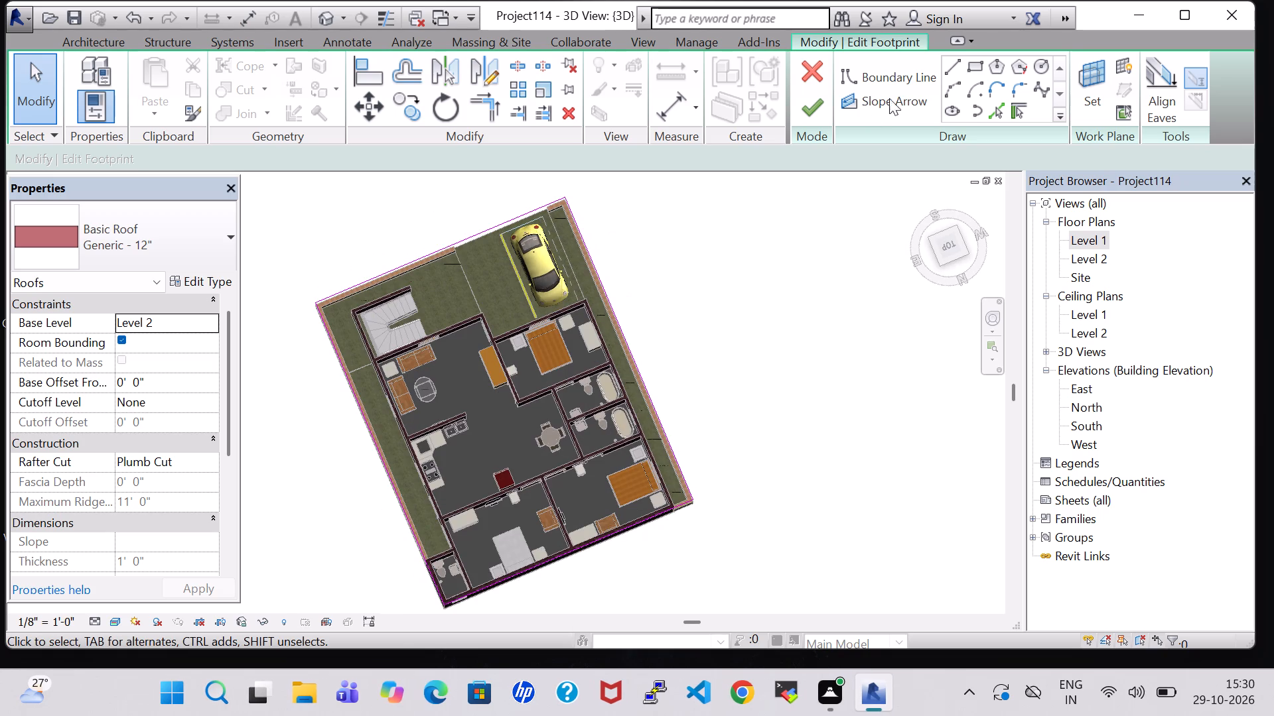
left_click(948, 72)
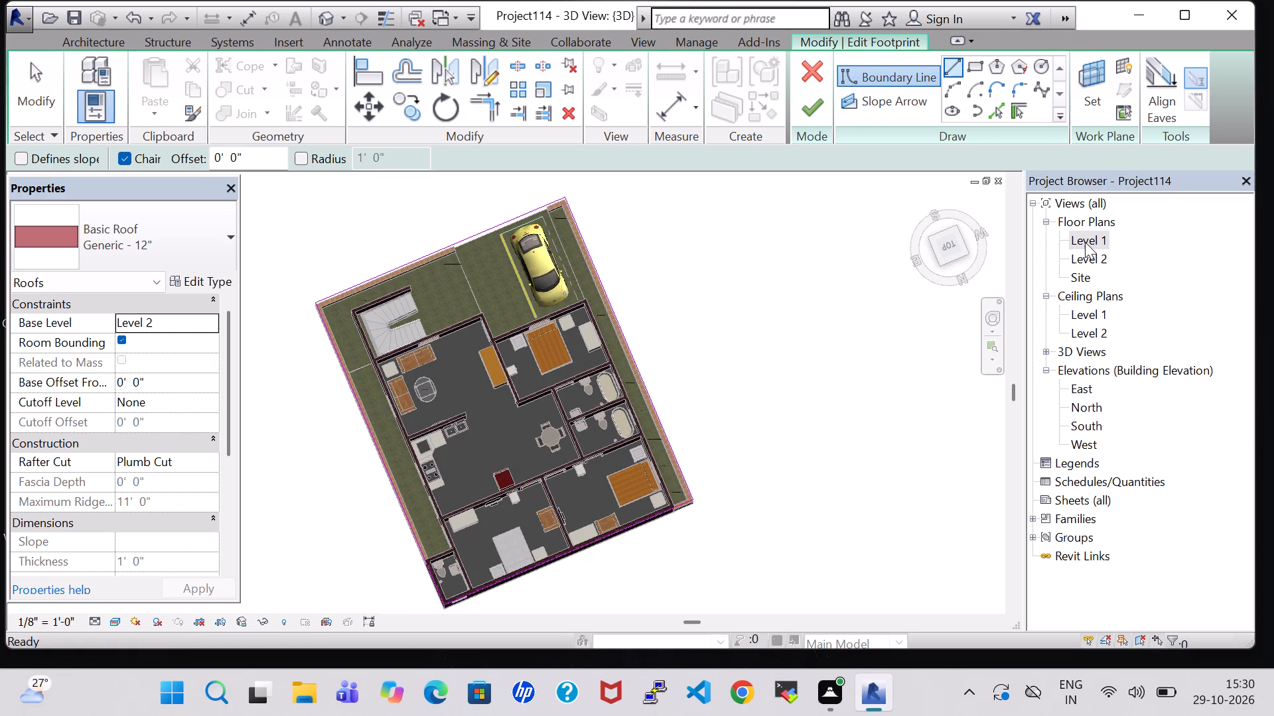
double_click(1085, 242)
scroll(564, 406, "down", 1)
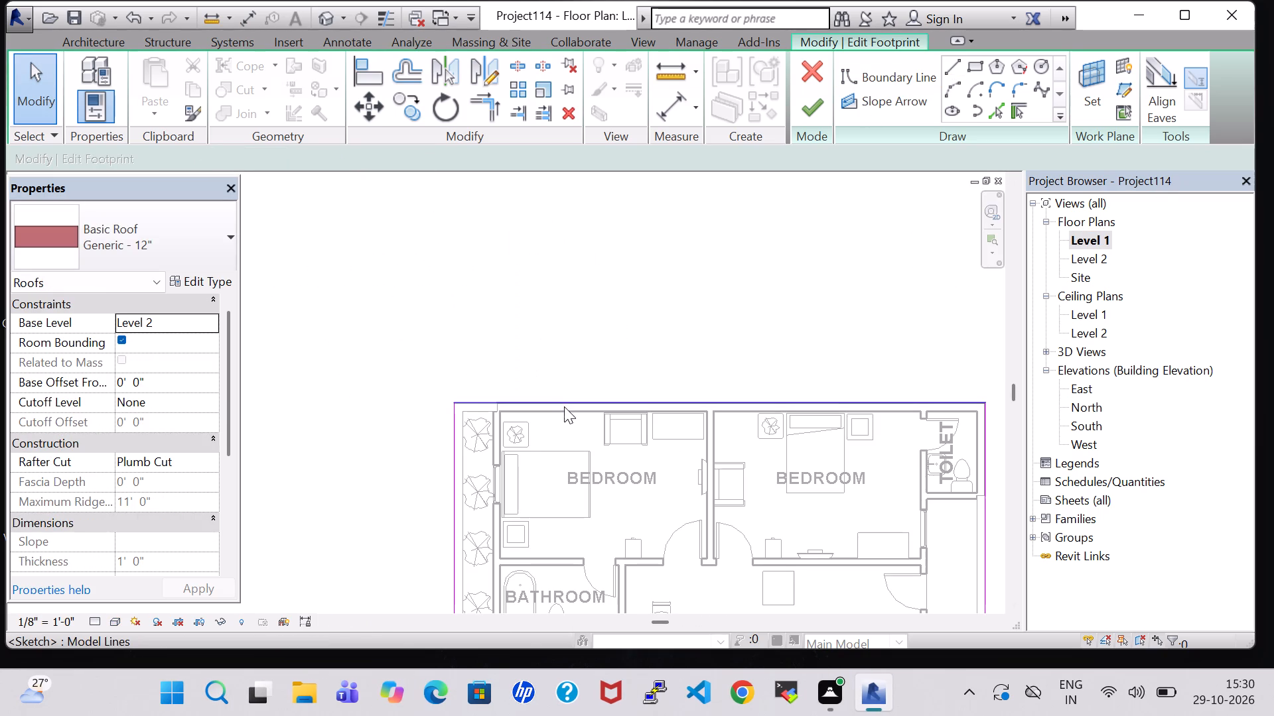
scroll(564, 406, "down", 3)
middle_click_drag(568, 413, 492, 219)
scroll(626, 440, "up", 3)
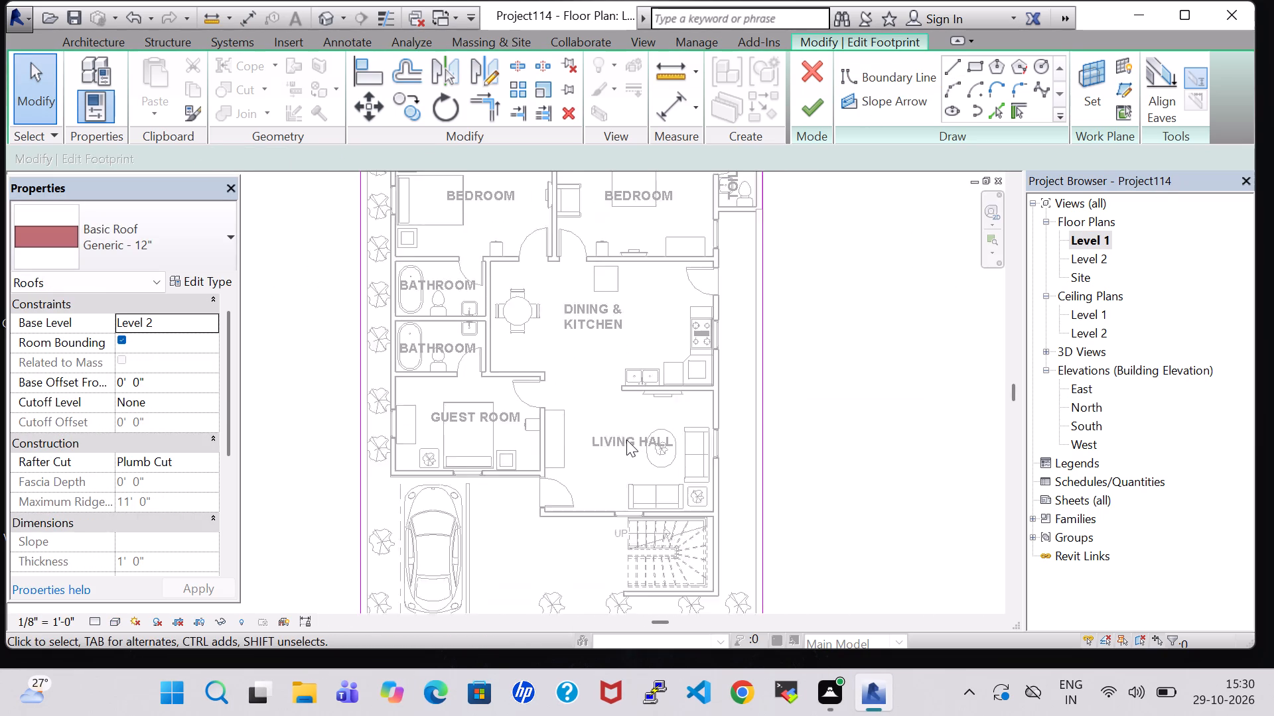
left_click(950, 59)
middle_click_drag(850, 486, 858, 349)
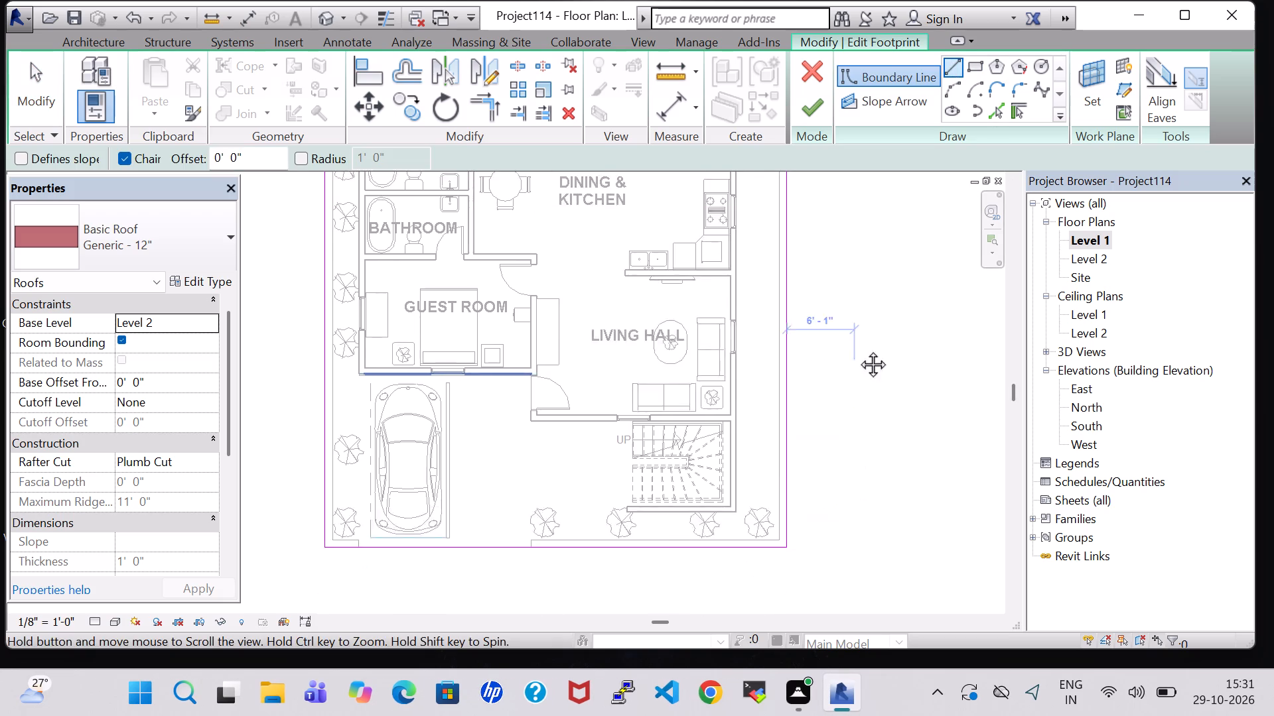
middle_click_drag(858, 349, 862, 291)
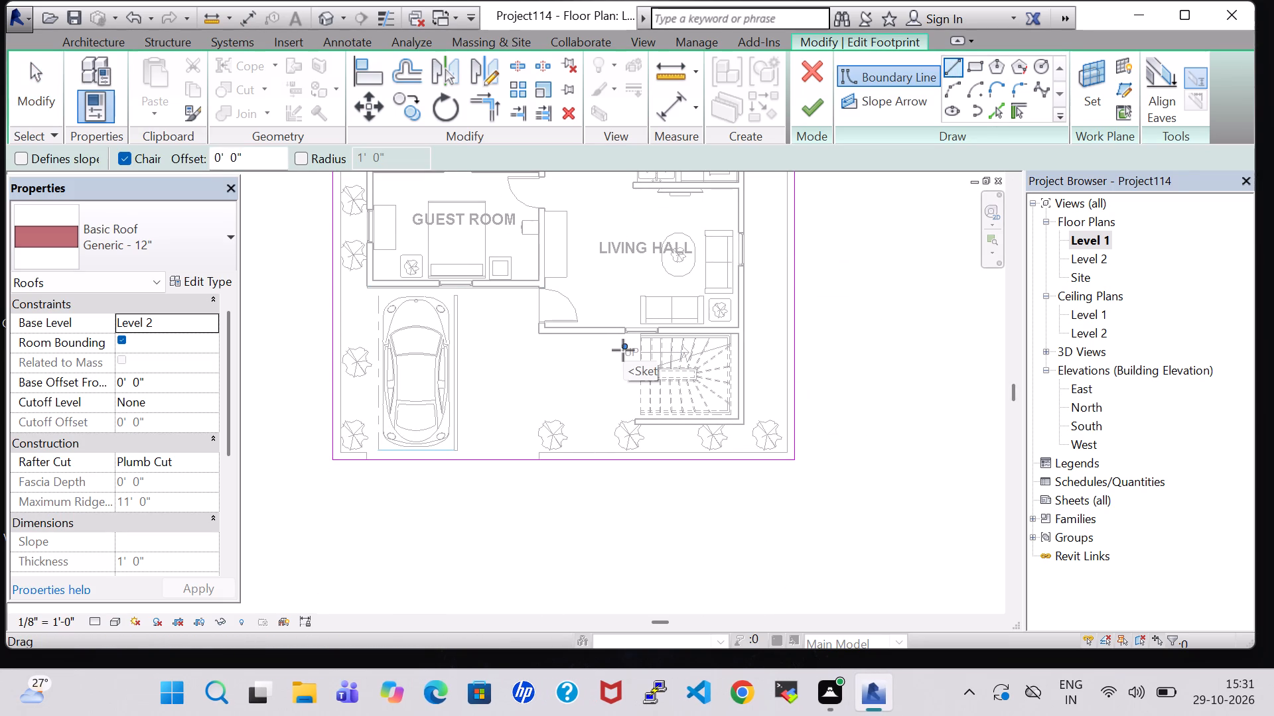
scroll(624, 340, "up", 6)
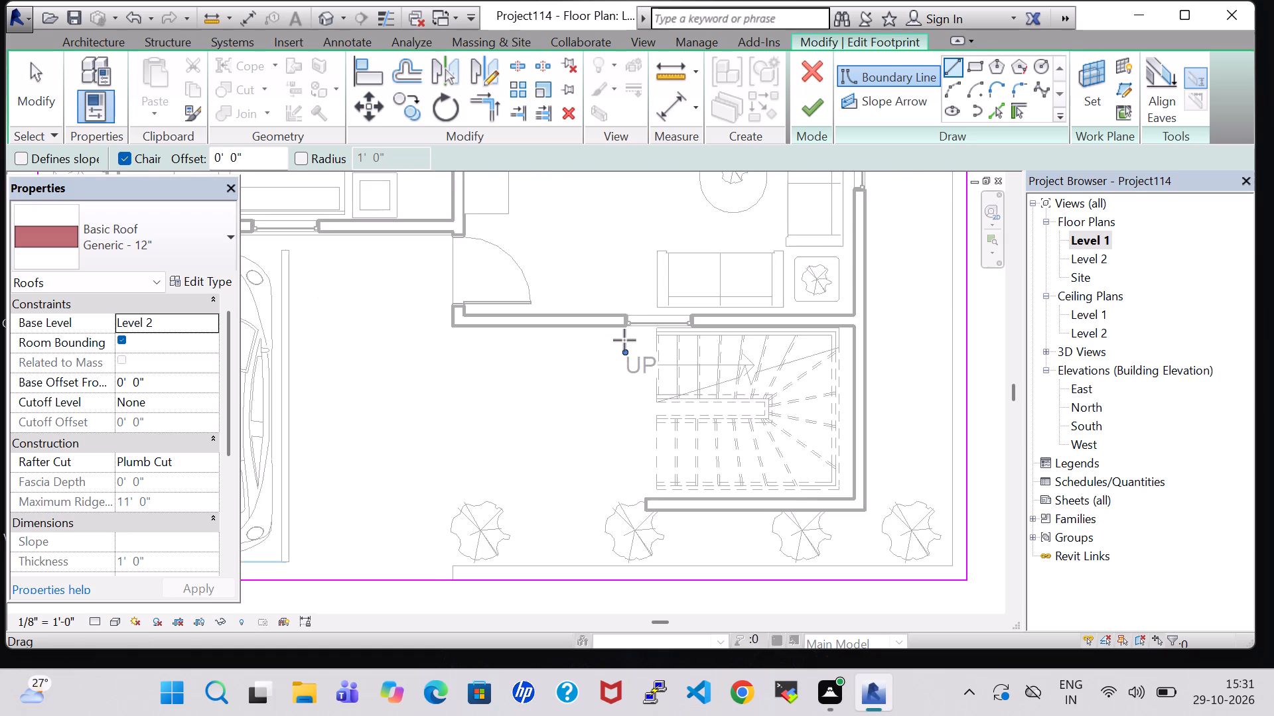
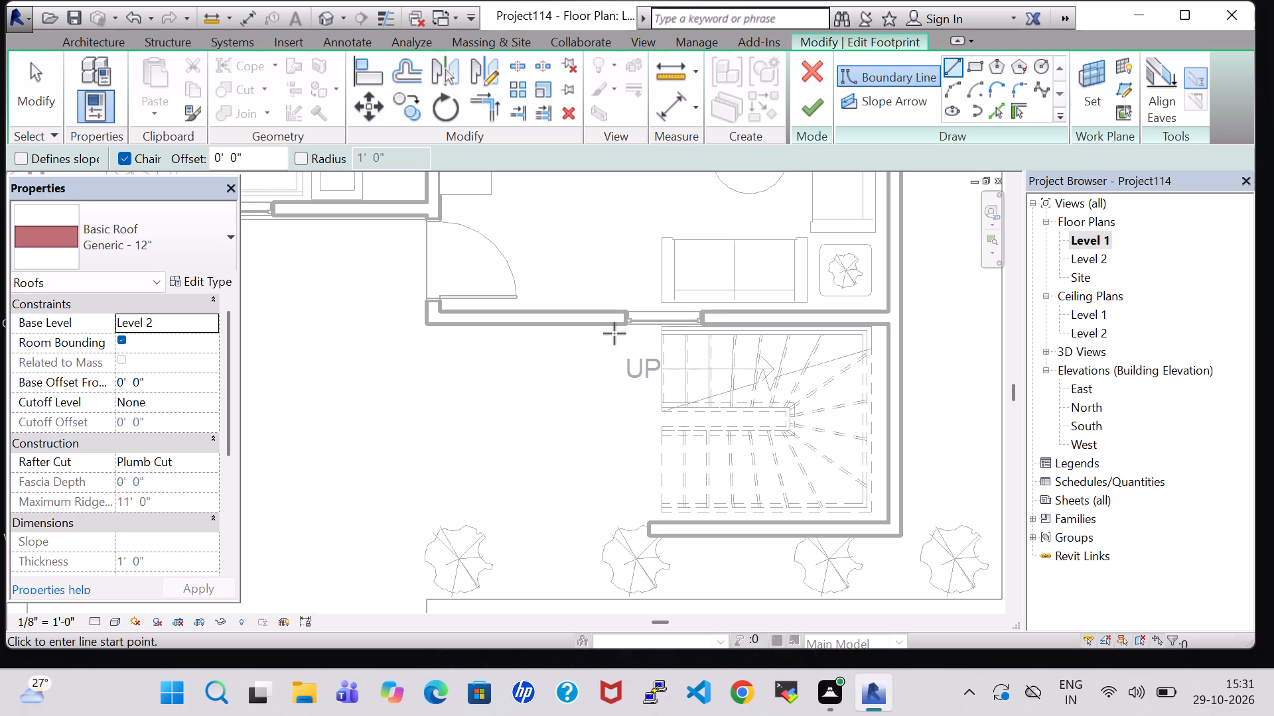
Draw a closed rectangular boundary about 8' wide over the staircase as a roof opening, and finish the footprint.
left_click(618, 333)
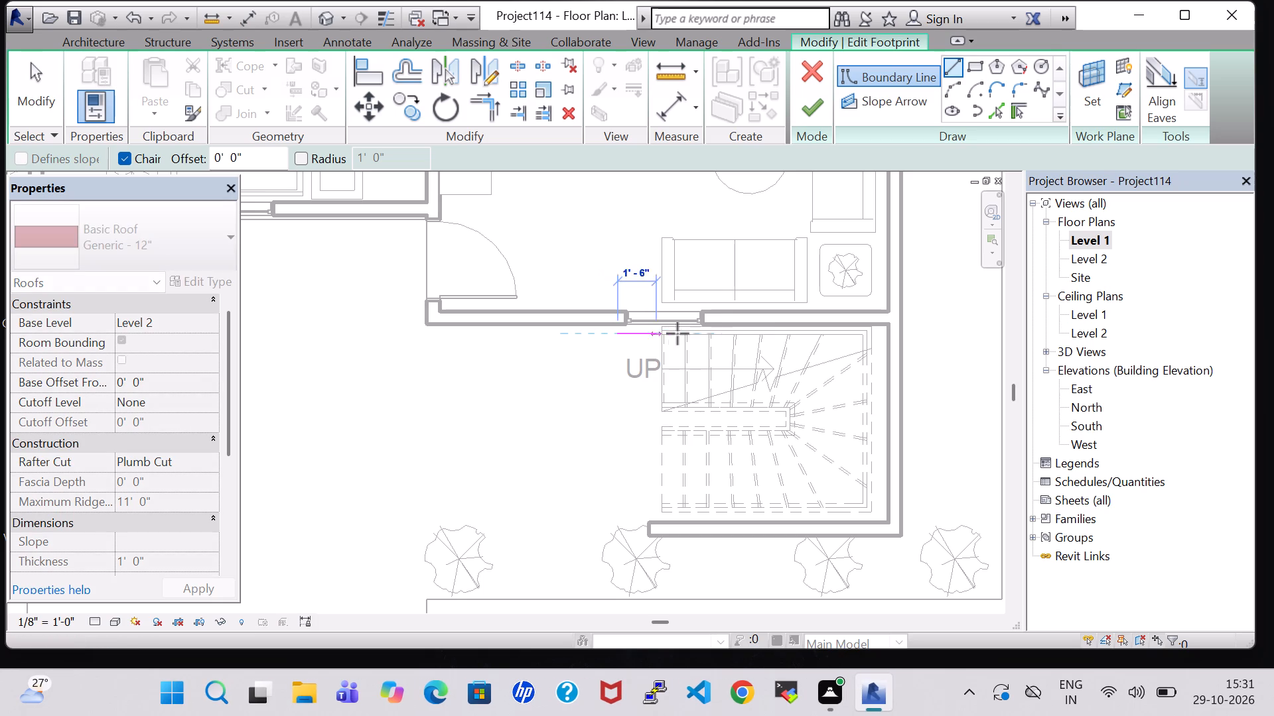
left_click(827, 331)
left_click(828, 503)
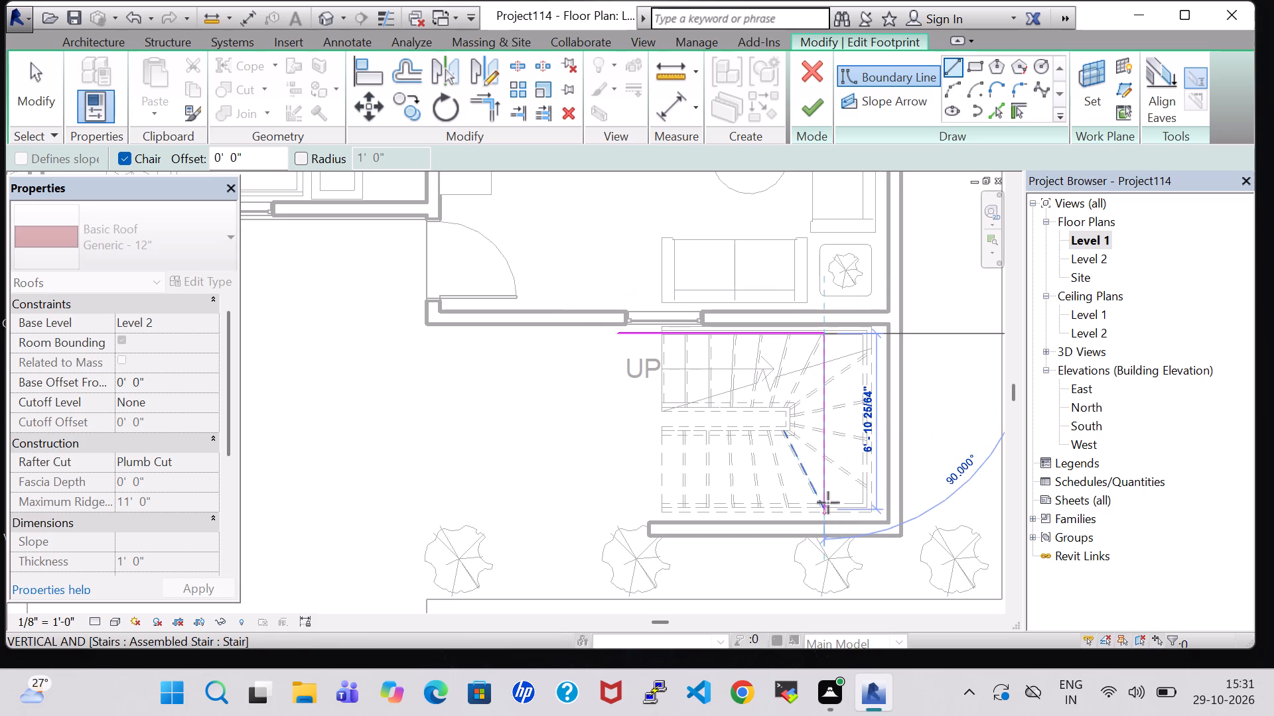
left_click(625, 514)
left_click(618, 340)
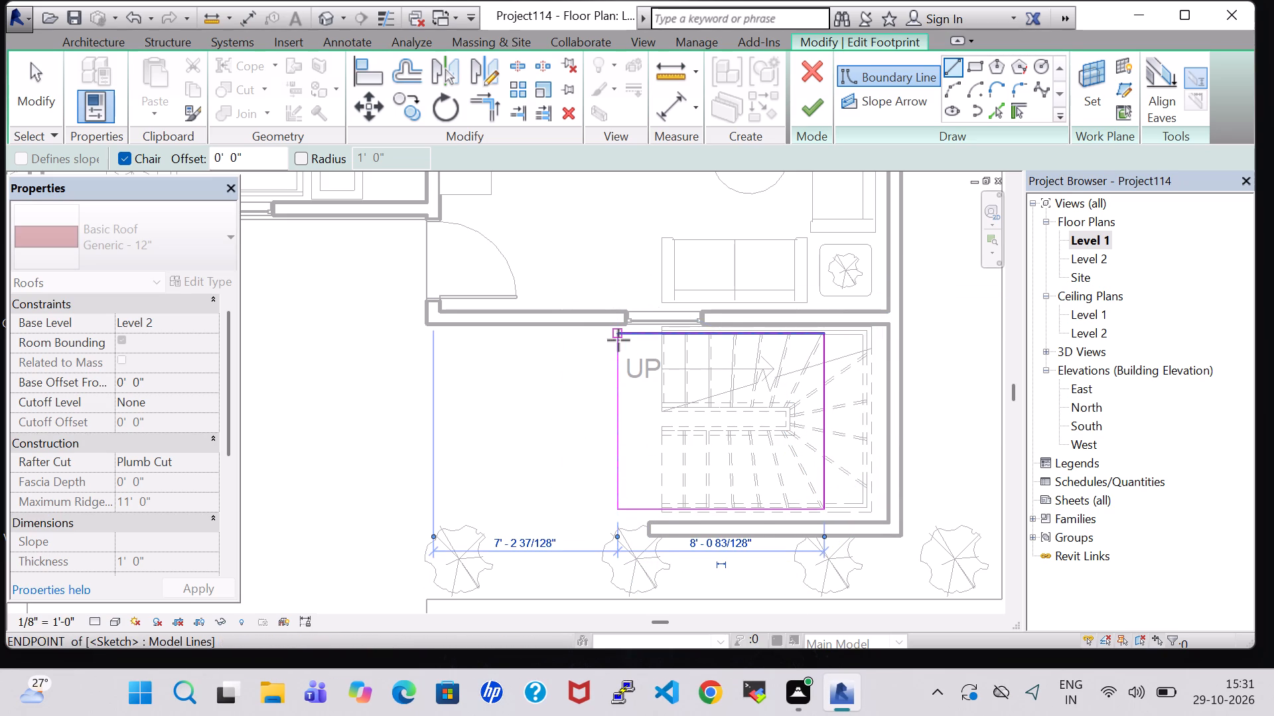
left_click(808, 100)
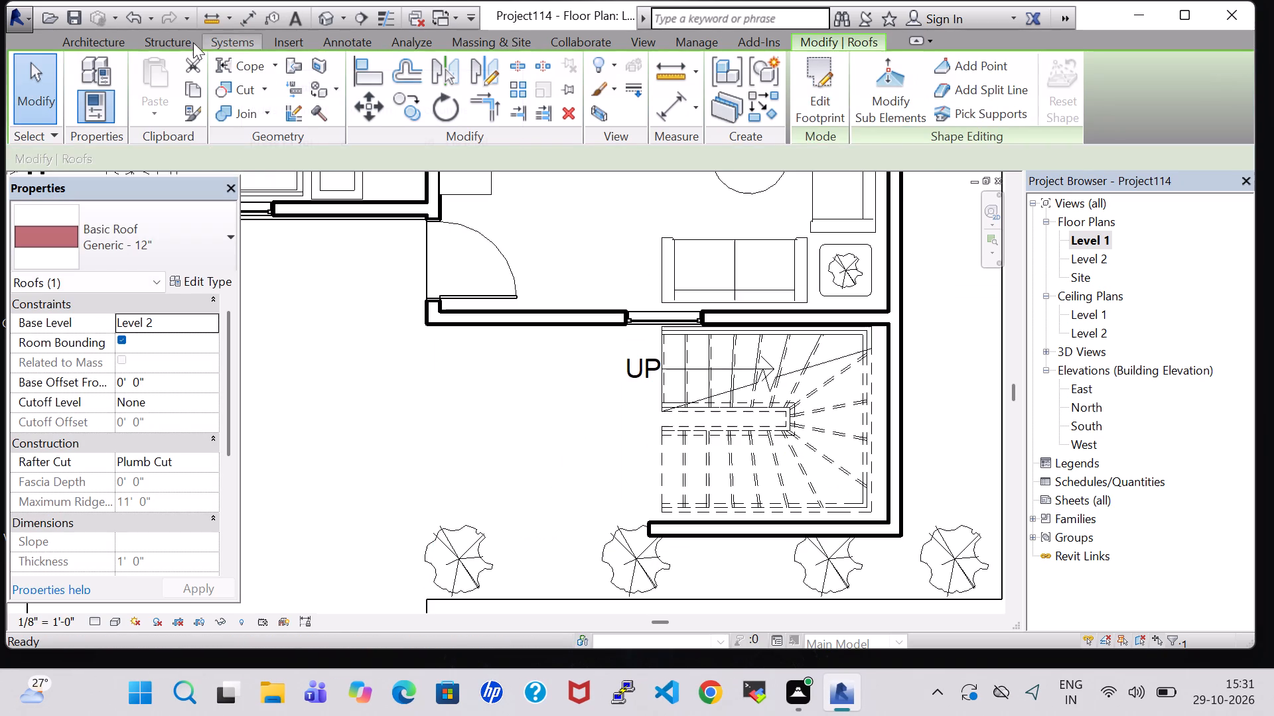
Examine the stair opening in the roof up close in the 3D view, from above and from the side.
left_click(319, 13)
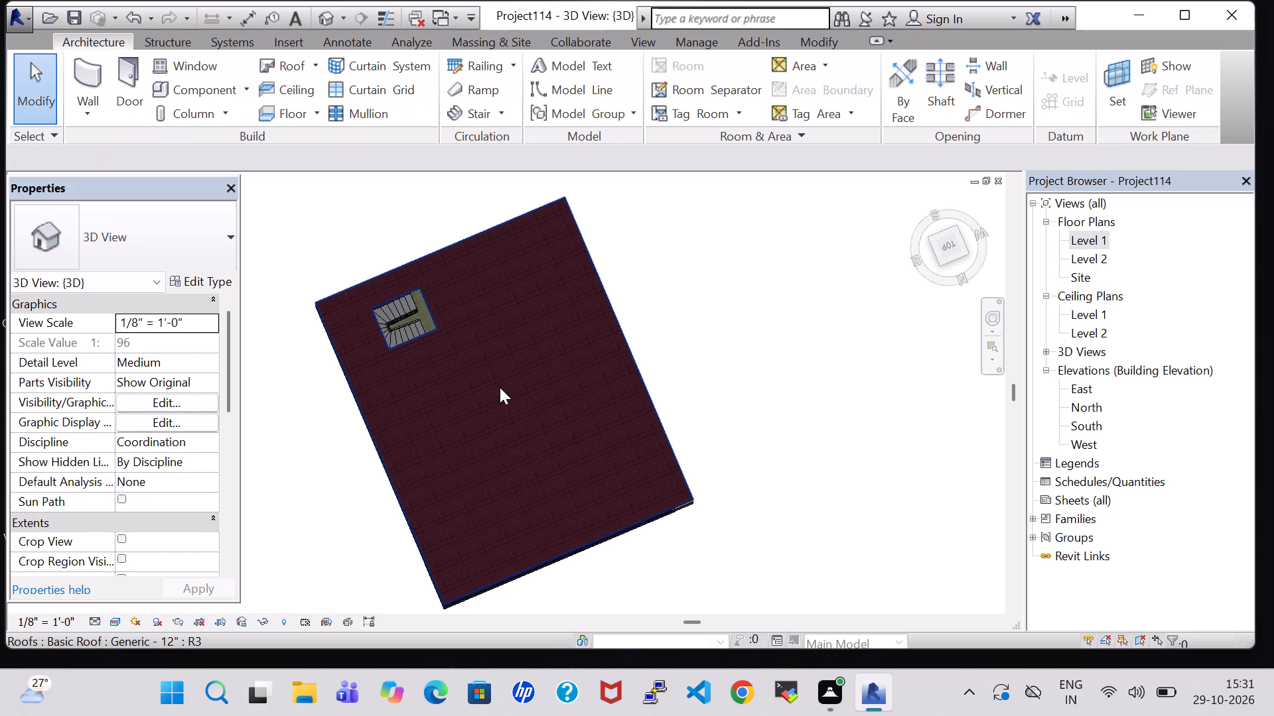
scroll(301, 341, "up", 13)
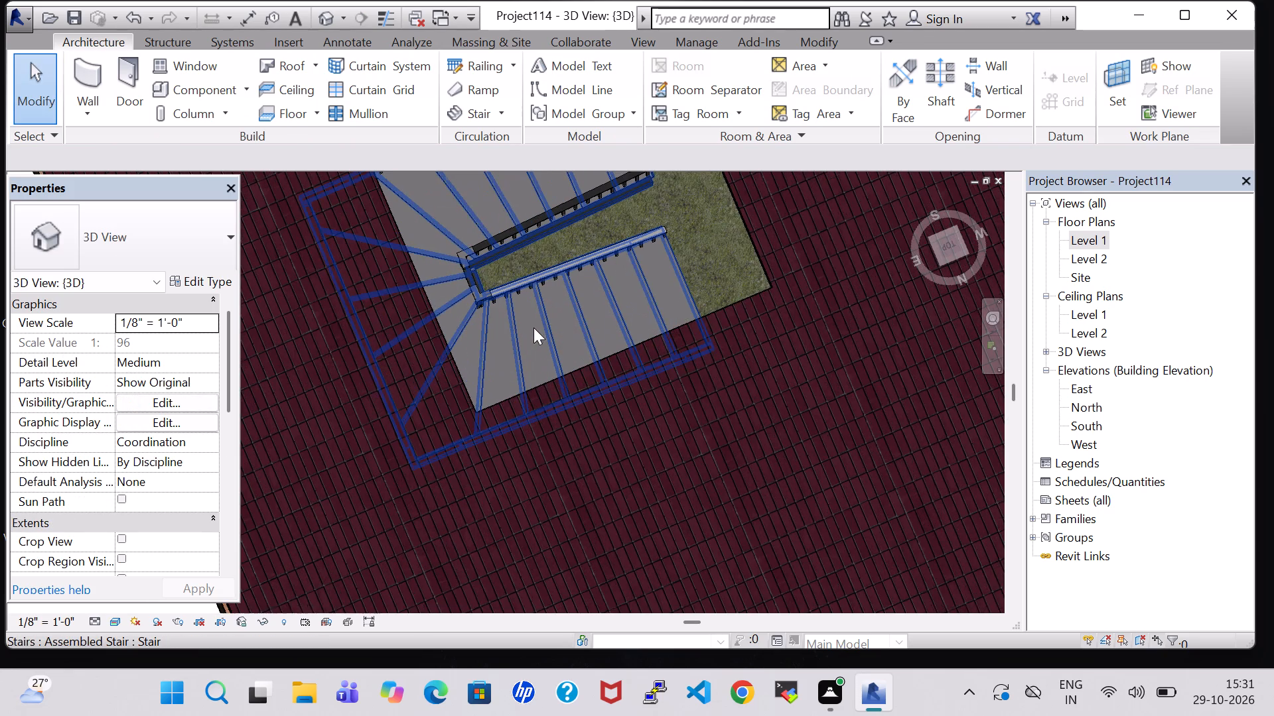
middle_click_drag(675, 436, 616, 274)
middle_click_drag(715, 266, 235, 597)
middle_click_drag(379, 498, 446, 475, "shift")
middle_click_drag(427, 491, 812, 263)
middle_click_drag(575, 469, 608, 461, "shift")
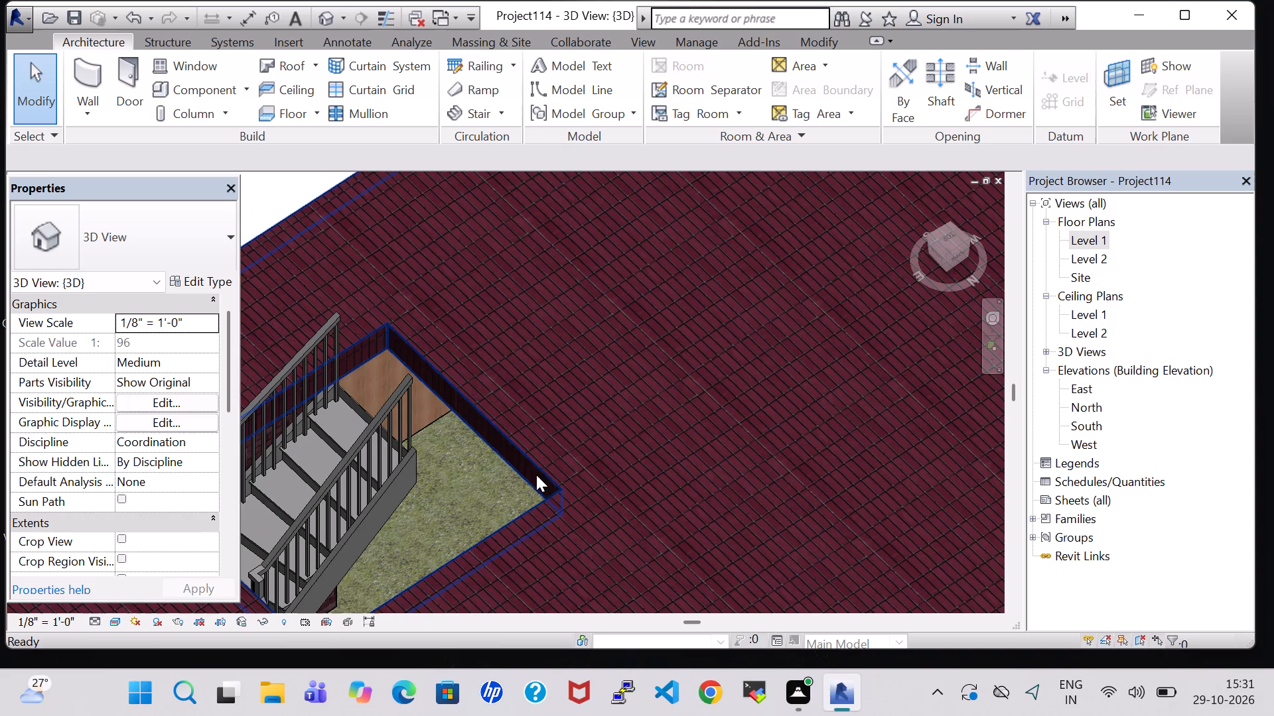
middle_click_drag(516, 480, 787, 385)
middle_click_drag(696, 544, 739, 523, "shift")
scroll(705, 543, "up", 1, "shift")
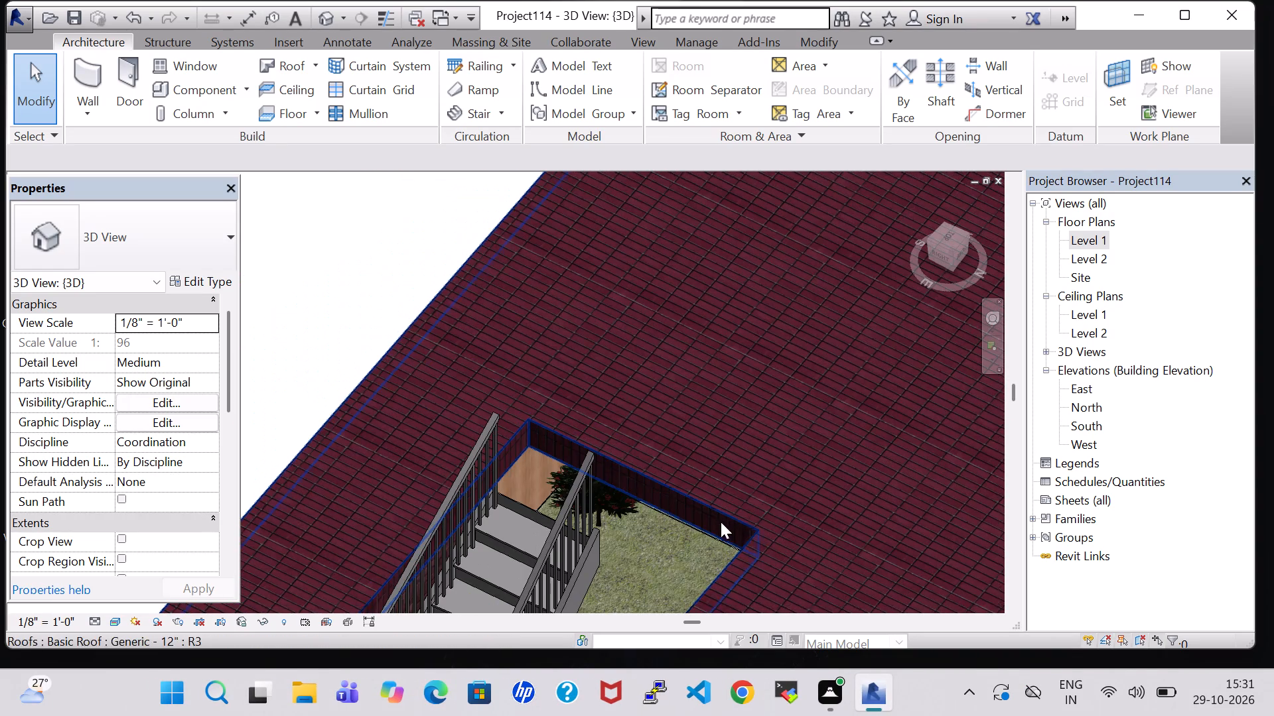
middle_click_drag(708, 520, 794, 430)
middle_click_drag(535, 479, 610, 461)
middle_click_drag(611, 461, 642, 230)
middle_click_drag(638, 324, 662, 217)
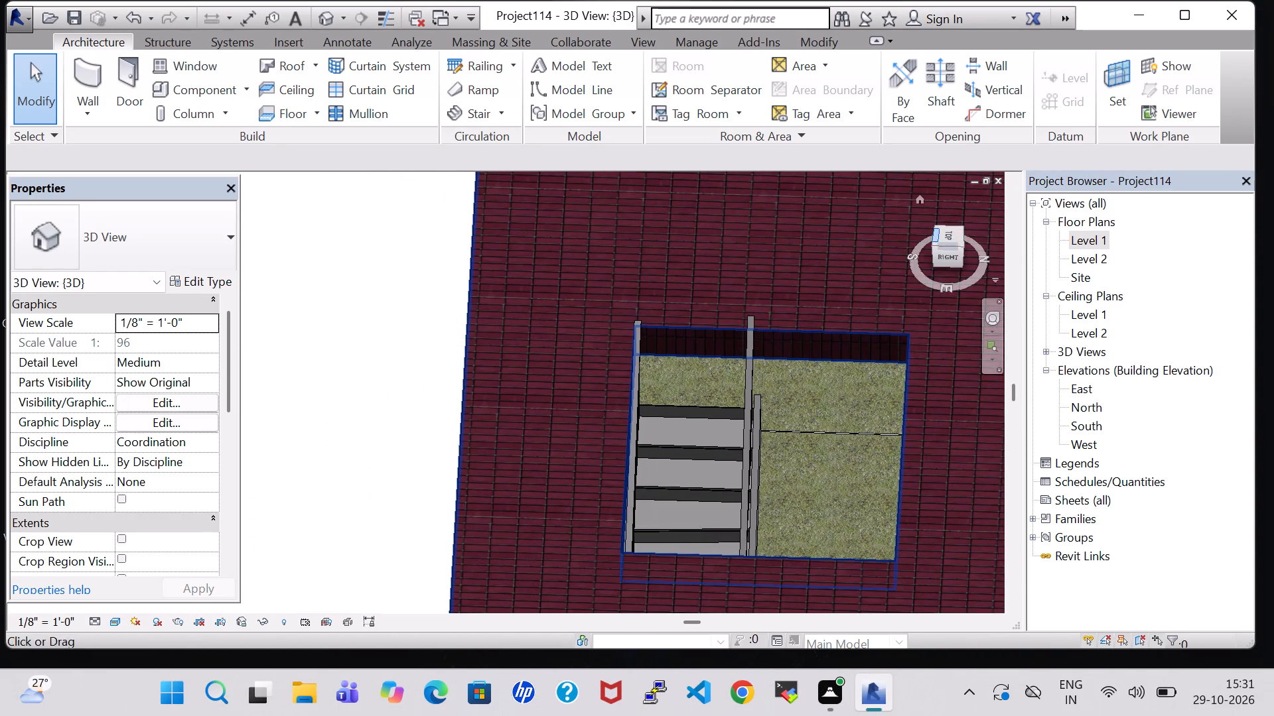
Check the Level 1 plan and examine the roof and its stair opening from the front in 3D.
double_click(1094, 237)
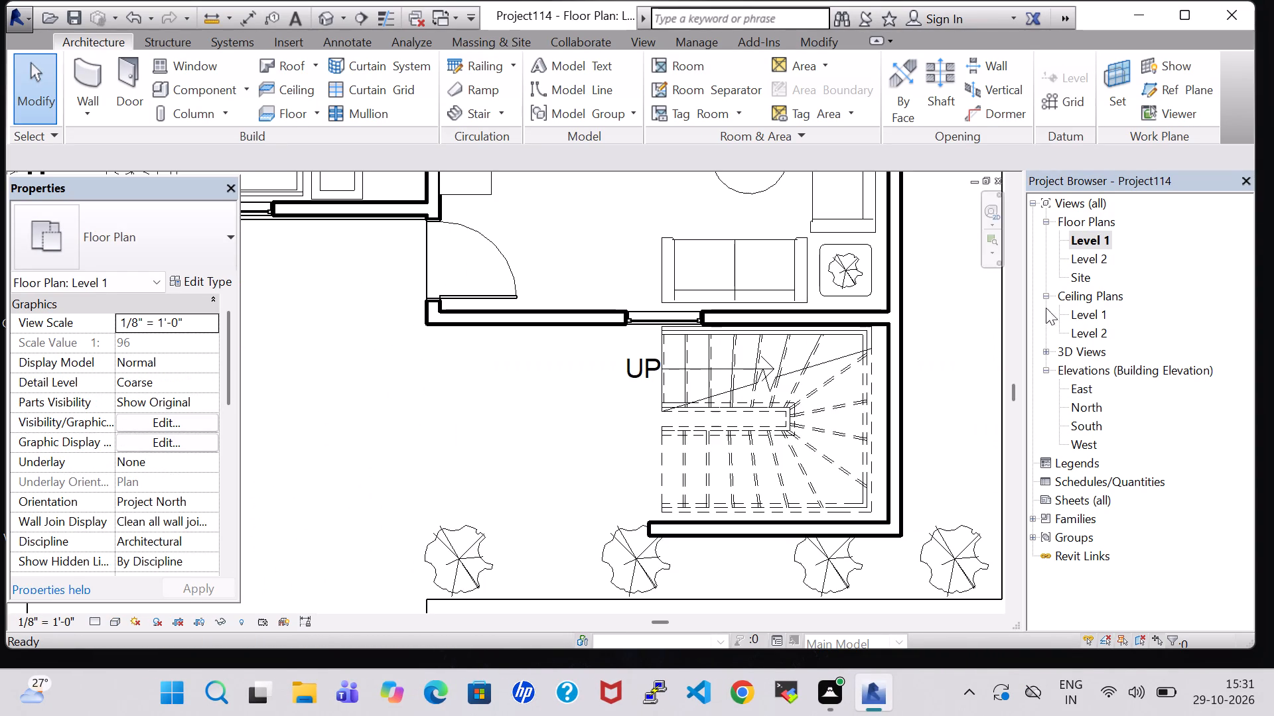
left_click(320, 16)
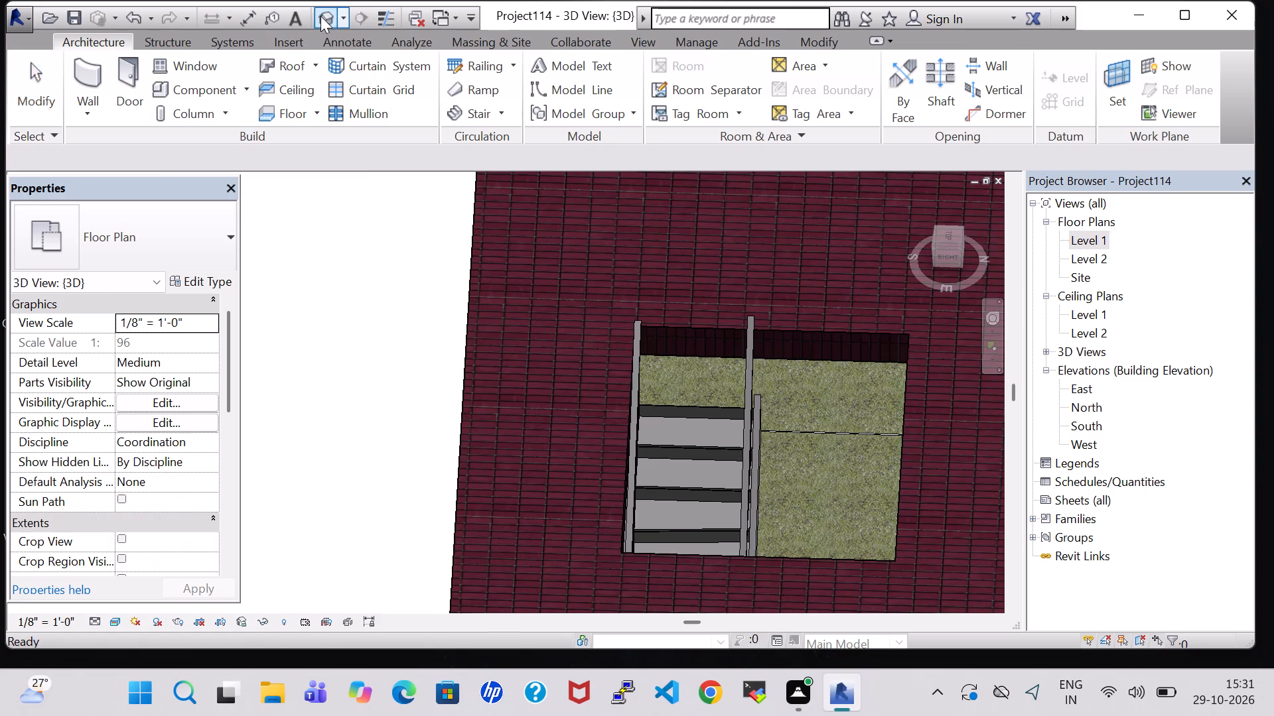
left_click(915, 257)
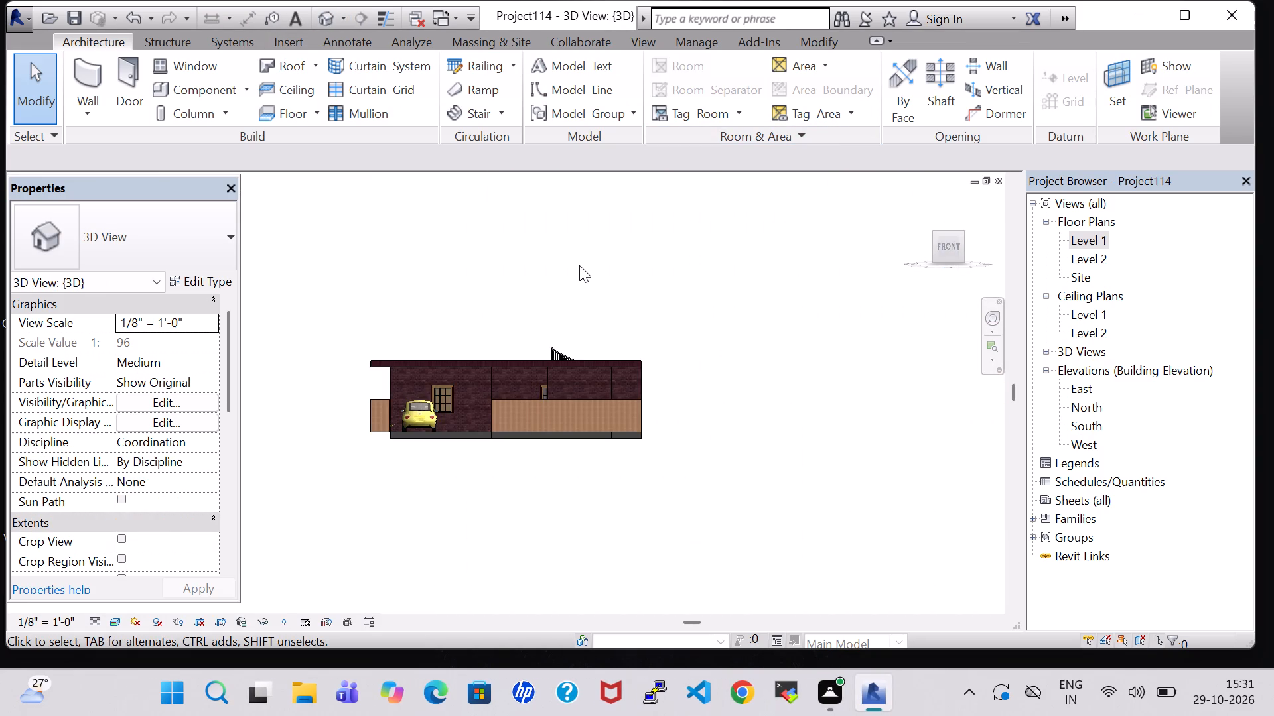
scroll(579, 265, "up", 1, "shift")
middle_click_drag(579, 265, 582, 392, "shift")
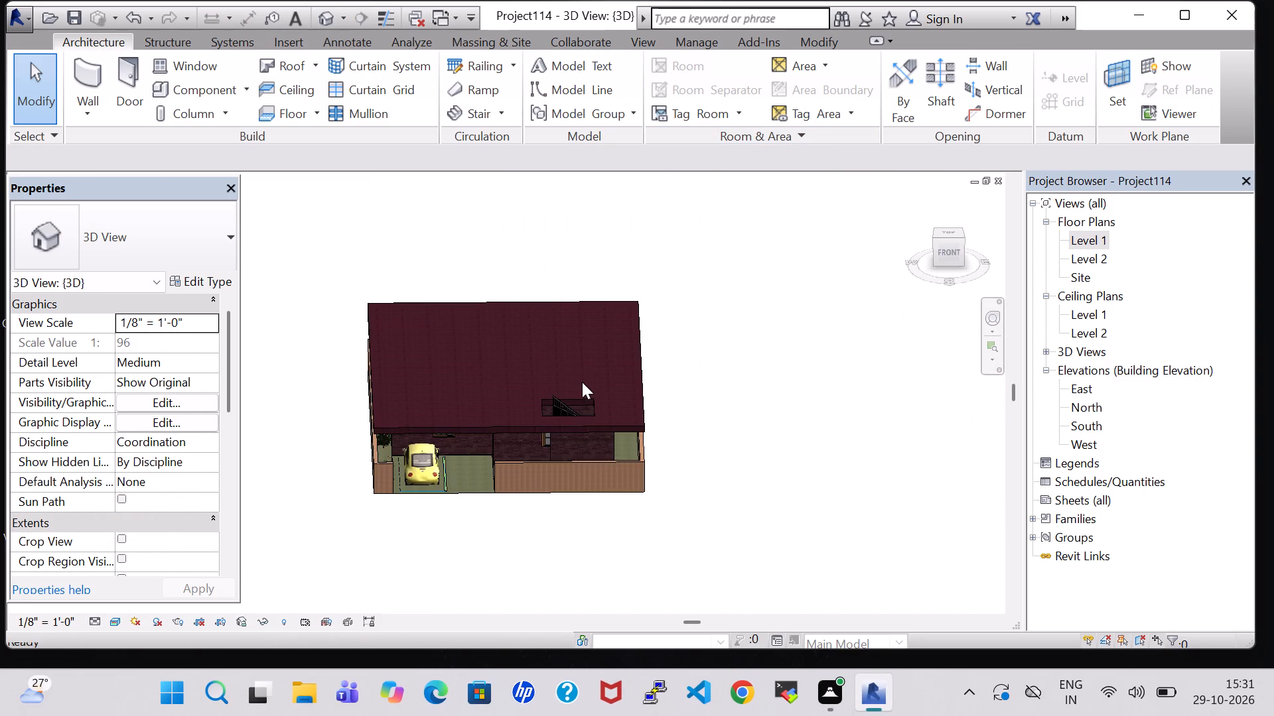
scroll(582, 382, "up", 6)
scroll(582, 382, "down", 2)
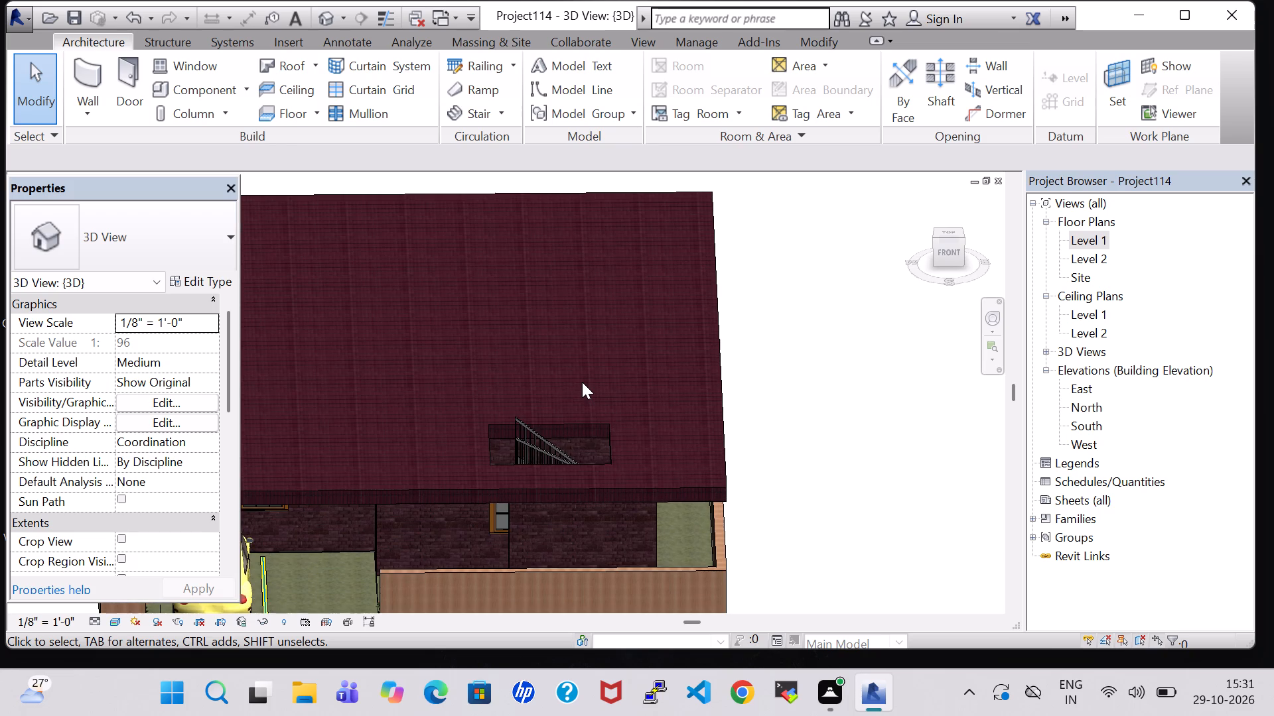
scroll(582, 382, "down", 2)
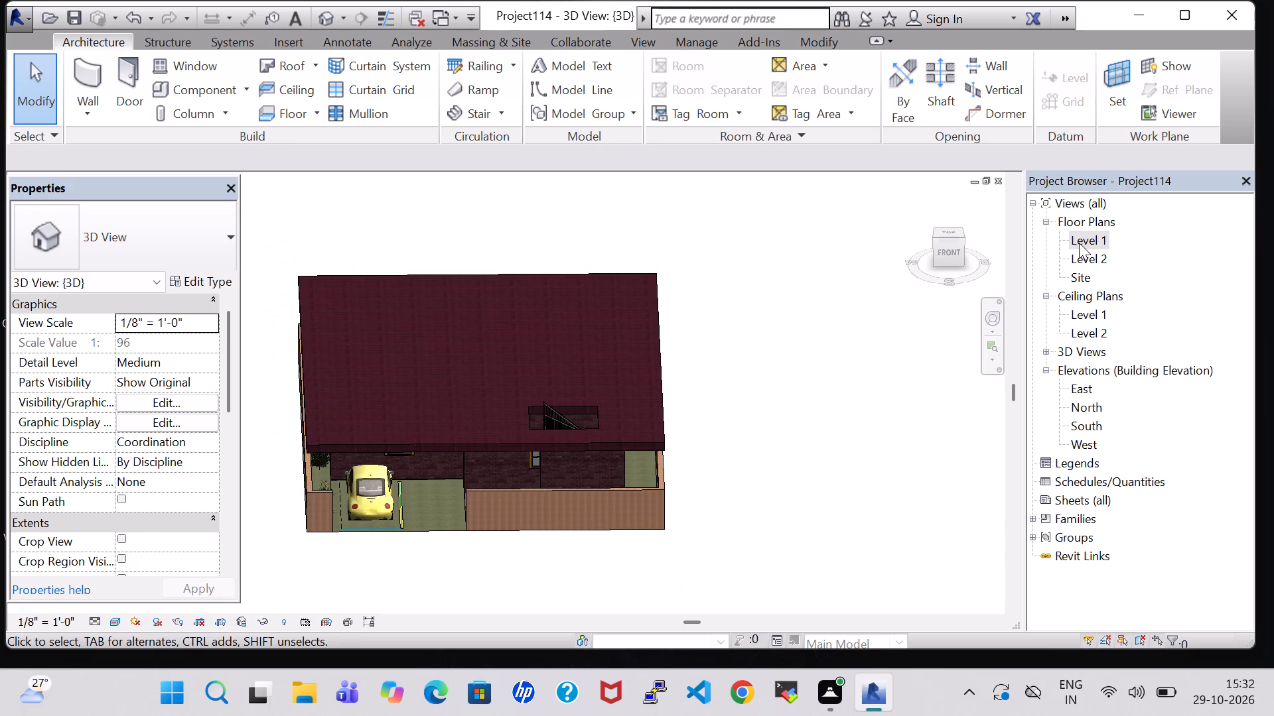
In the Level 1 plan, begin a Handrail - Rectangular railing path with a line centred on the rear wall, from corner to corner.
double_click(1079, 243)
scroll(766, 266, "down", 9)
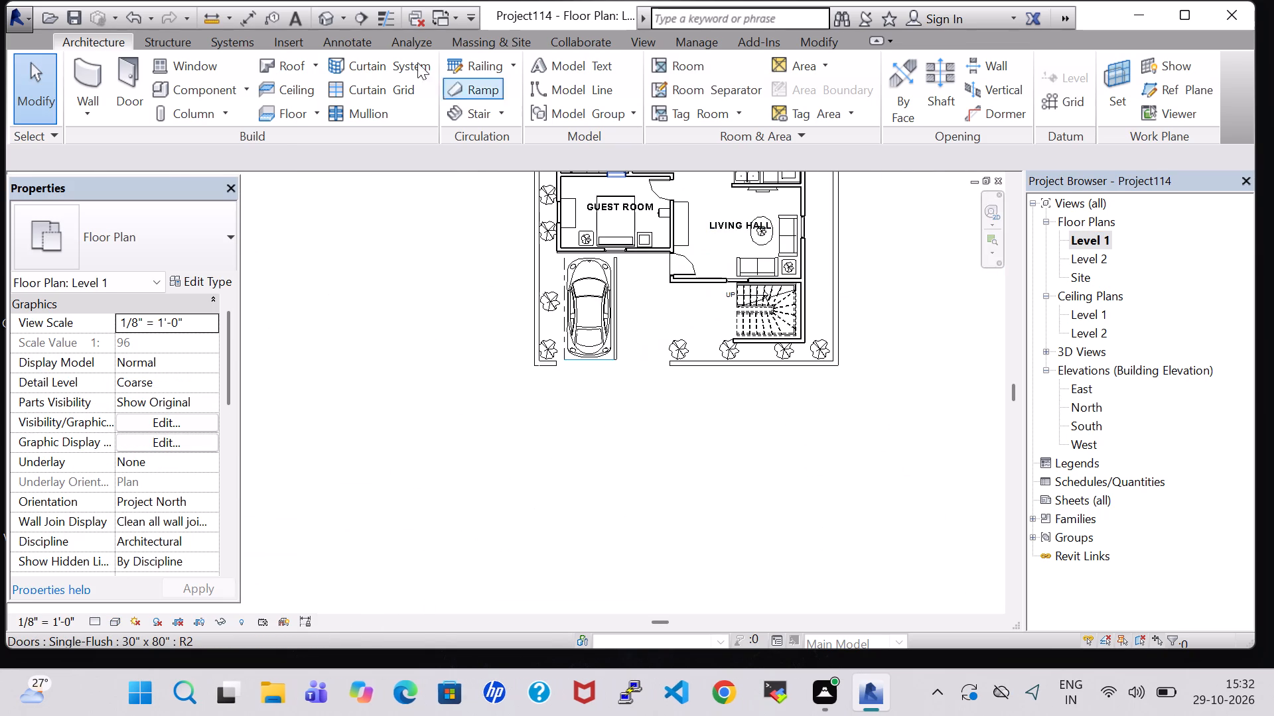
left_click(459, 66)
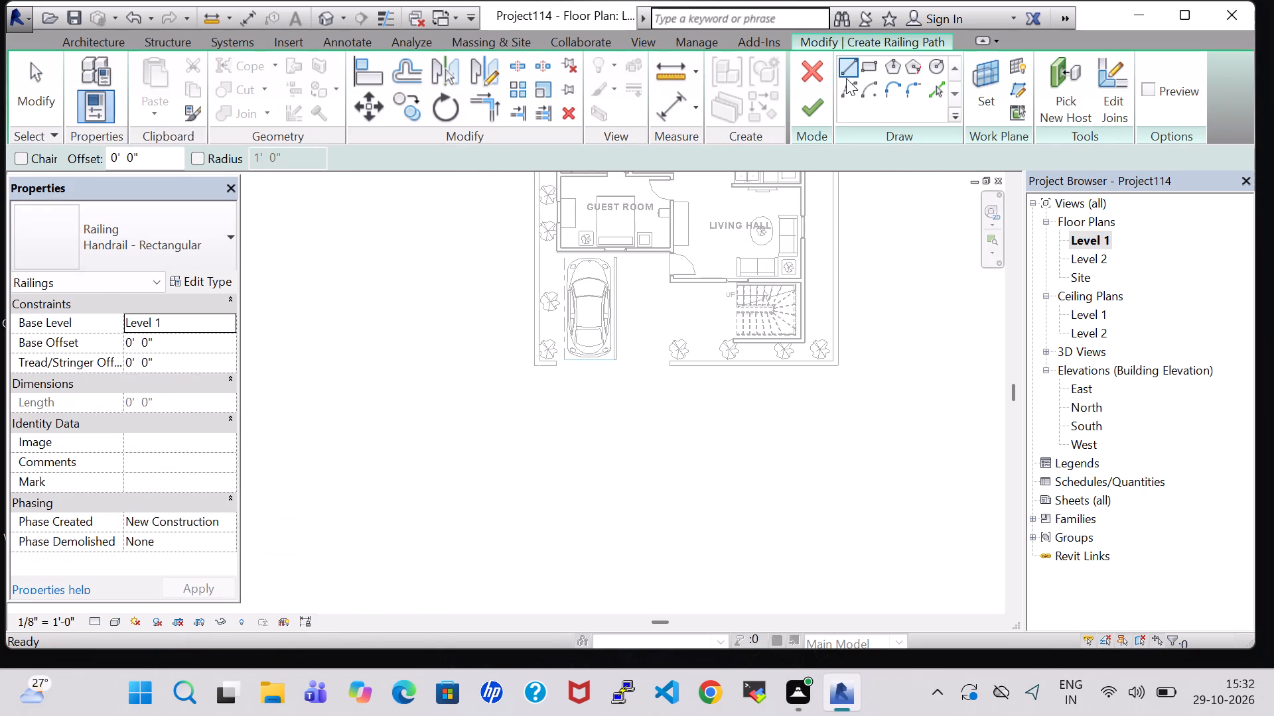
middle_click_drag(746, 239, 721, 459)
scroll(466, 223, "up", 3)
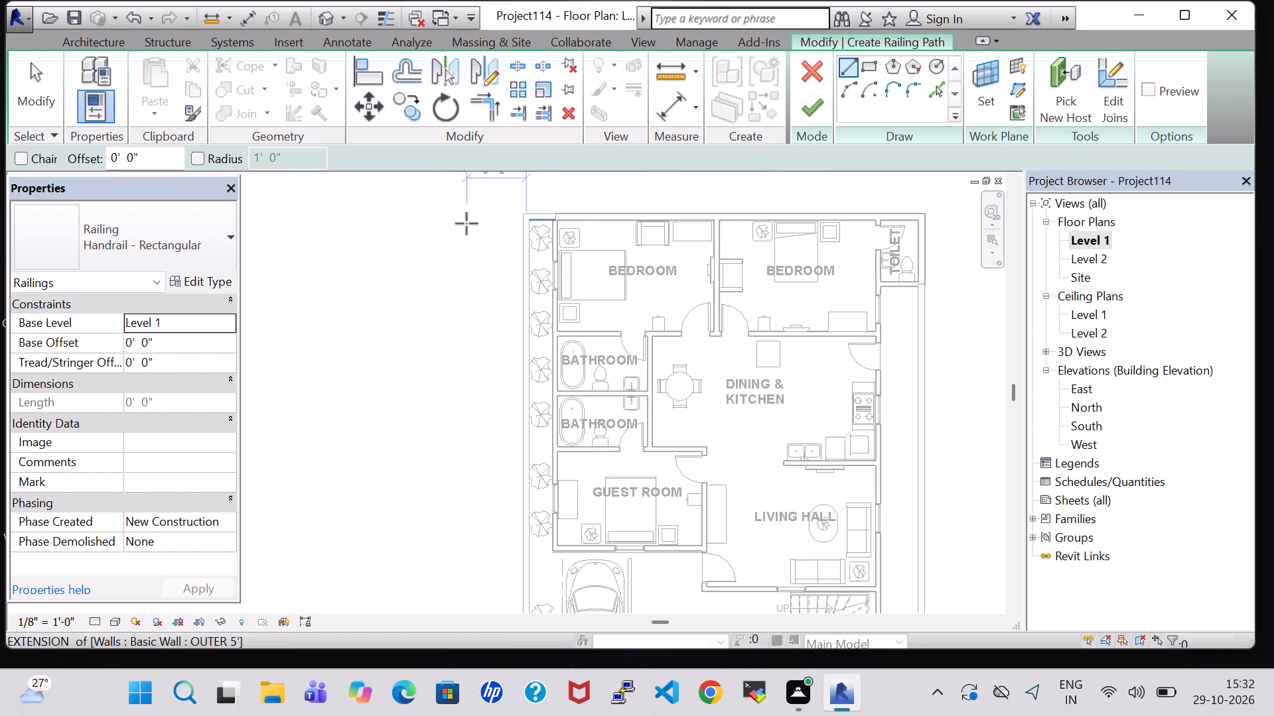
scroll(466, 223, "up", 4)
scroll(577, 212, "up", 4)
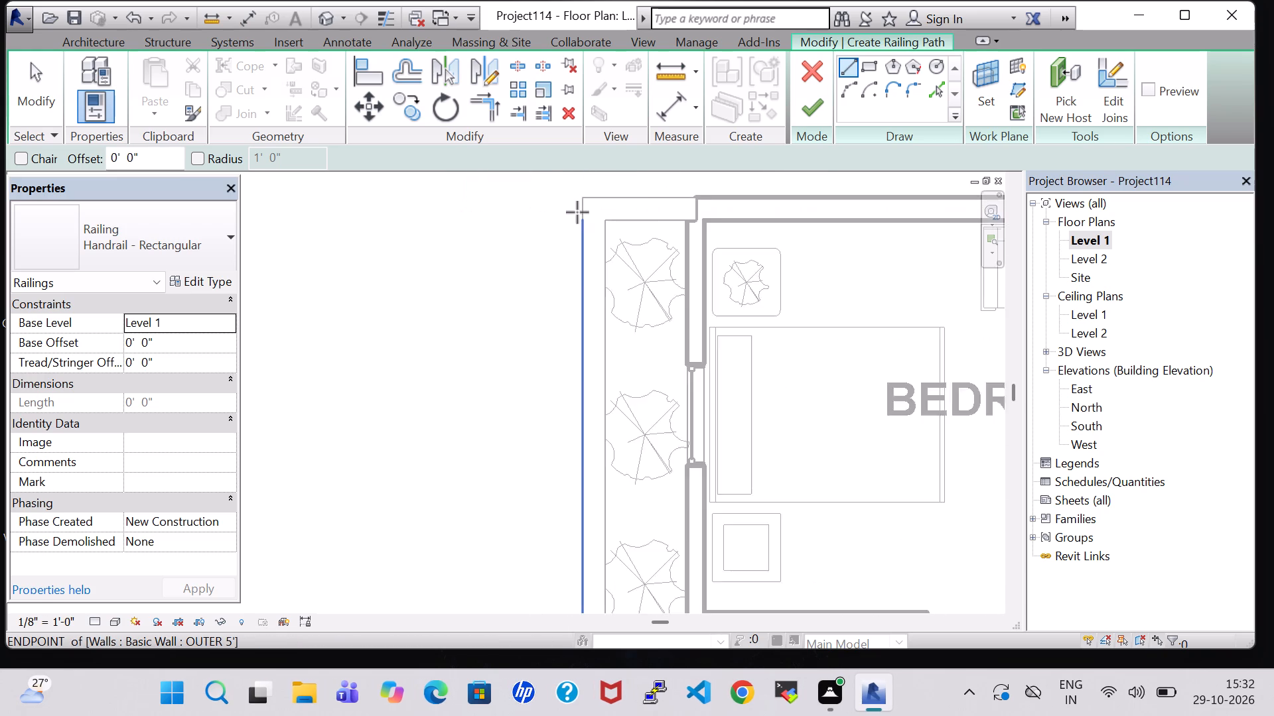
scroll(577, 212, "up", 5)
left_click(612, 206)
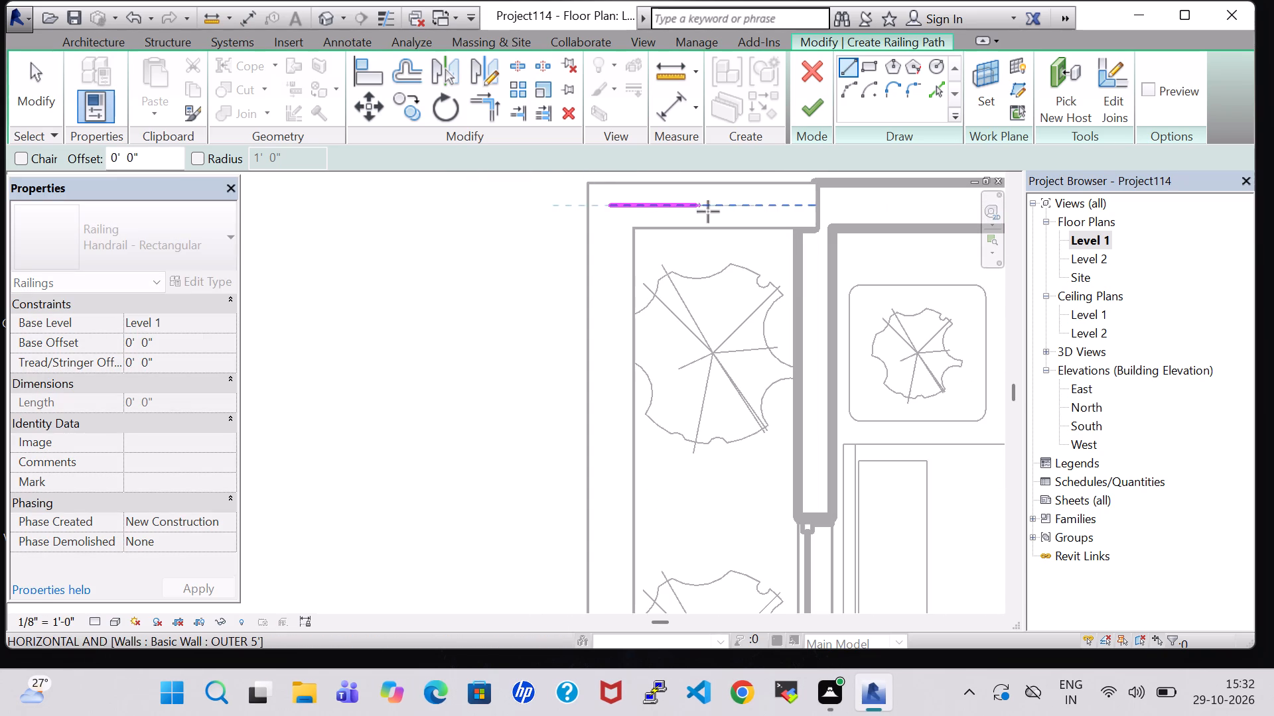
scroll(843, 211, "up", 1)
middle_click_drag(843, 211, 389, 227)
scroll(568, 208, "up", 1)
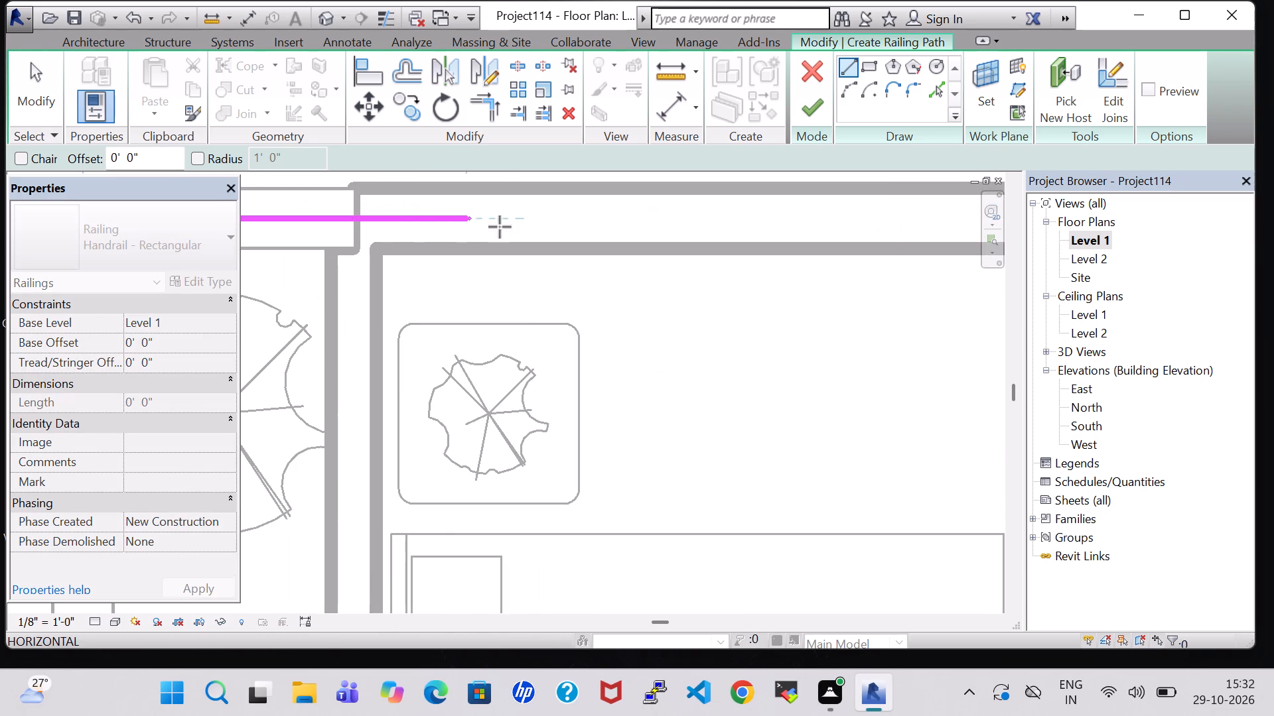
middle_click_drag(827, 216, 206, 249)
scroll(762, 225, "up", 1)
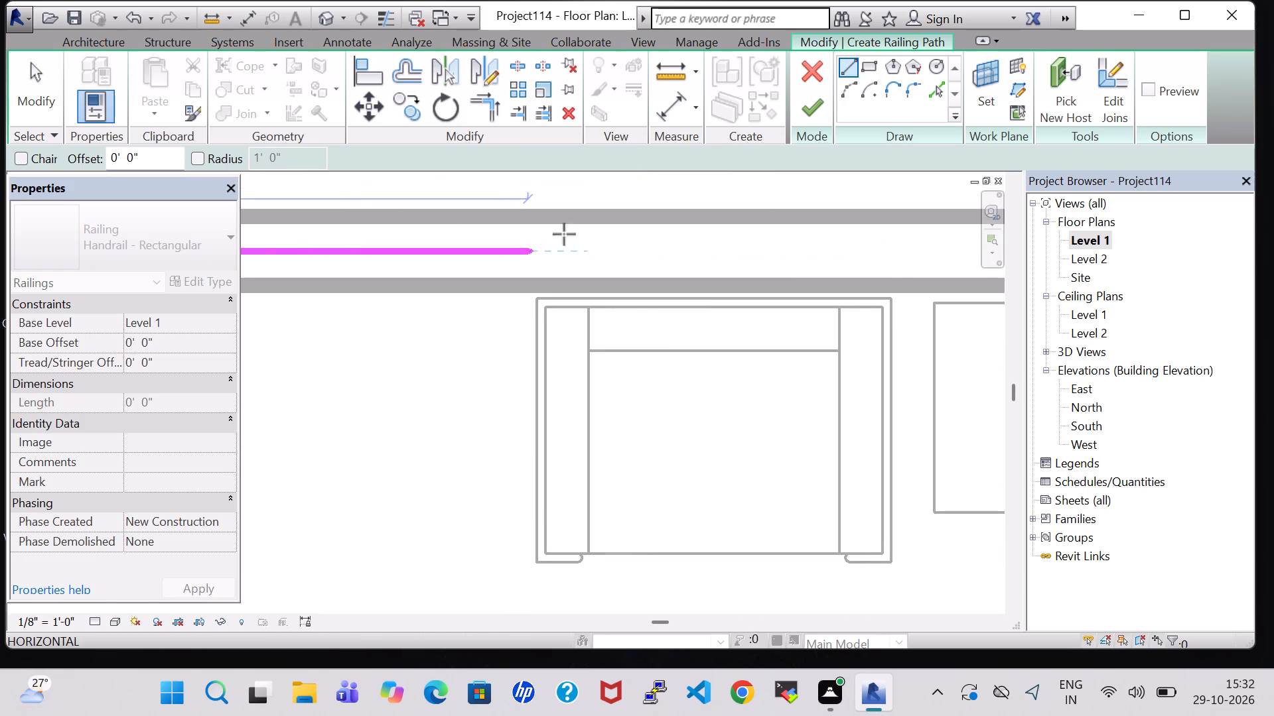
middle_click_drag(799, 245, 347, 276)
middle_click_drag(770, 266, 300, 281)
middle_click_drag(929, 290, 424, 313)
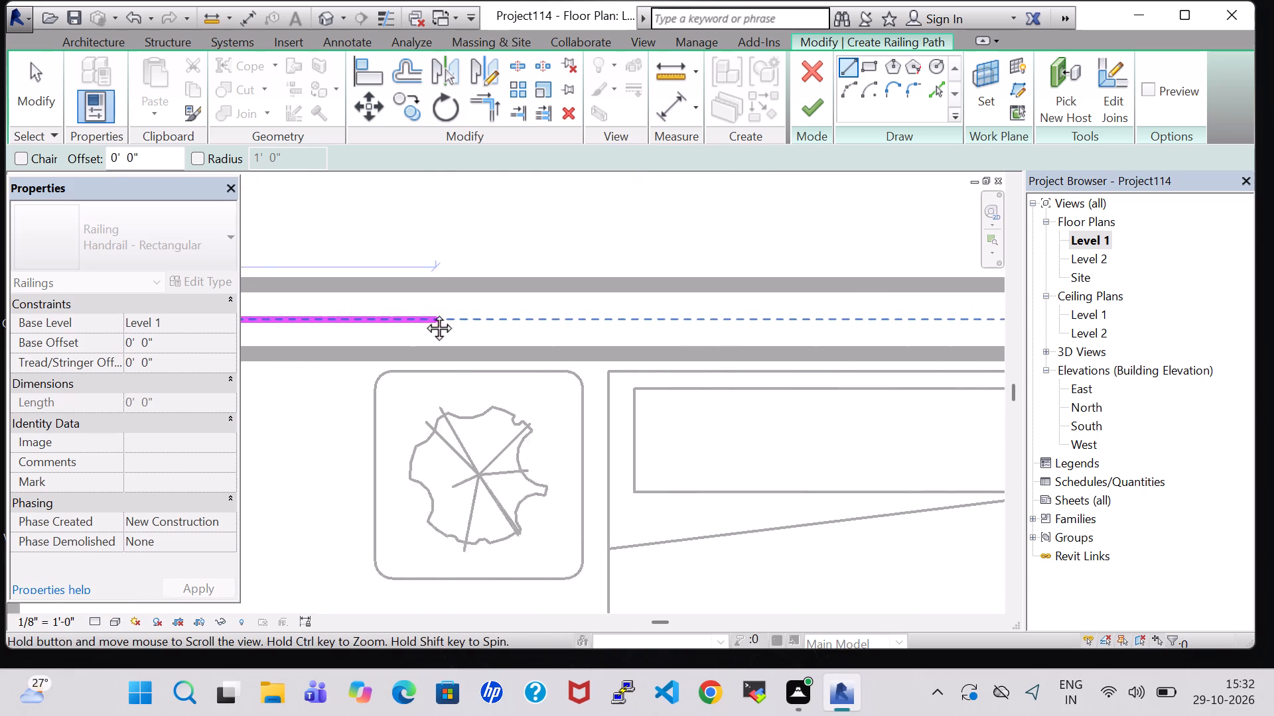
middle_click_drag(424, 313, 410, 315)
scroll(876, 298, "up", 1)
middle_click_drag(876, 298, 250, 345)
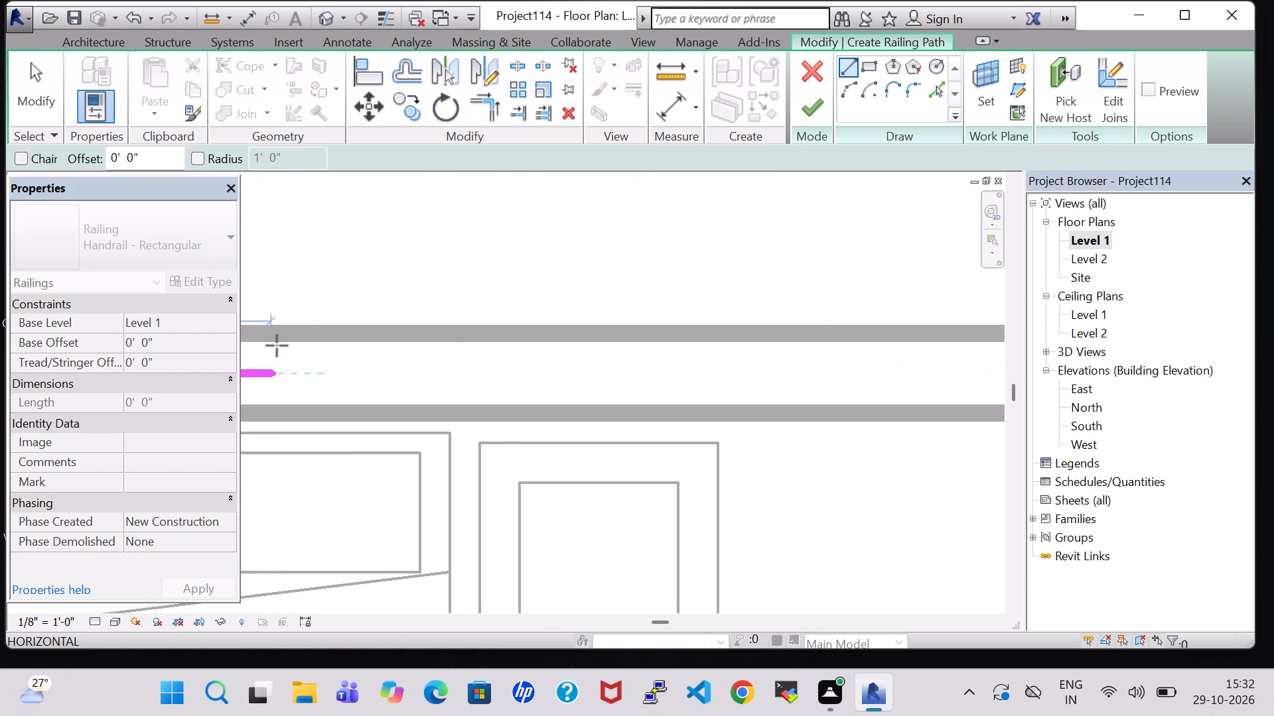
middle_click_drag(845, 346, 192, 380)
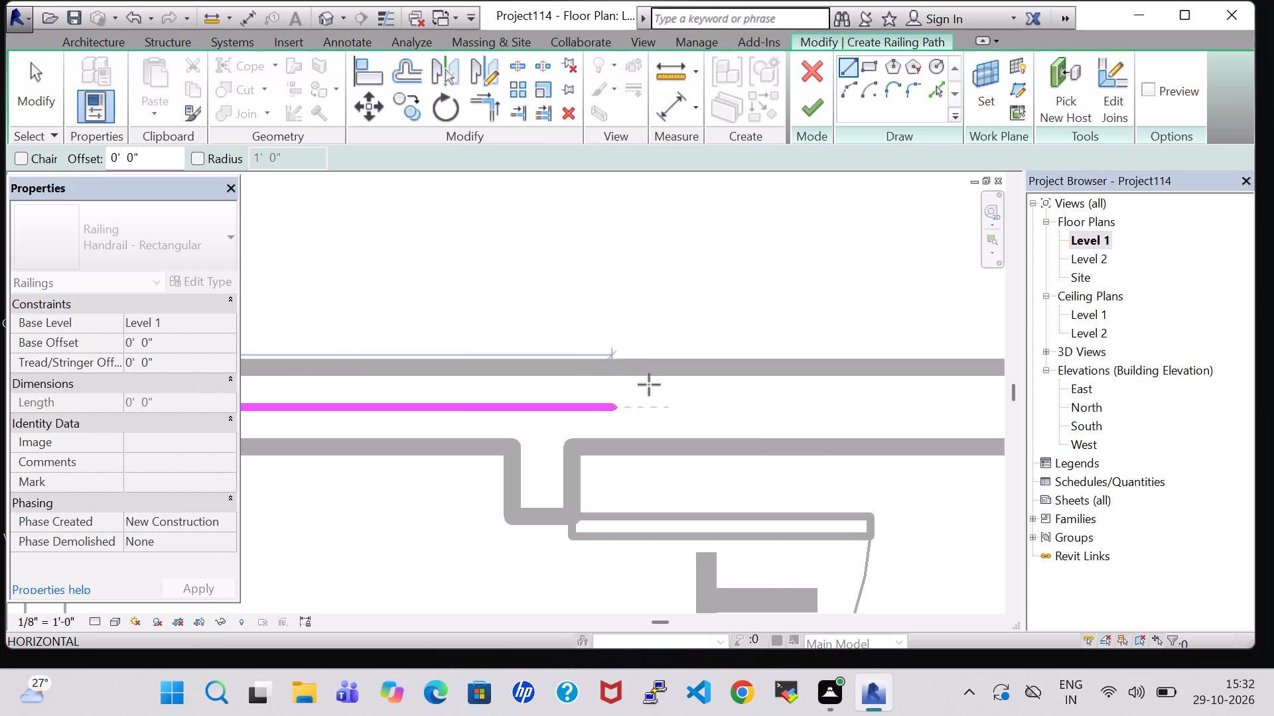
middle_click_drag(848, 377, 272, 392)
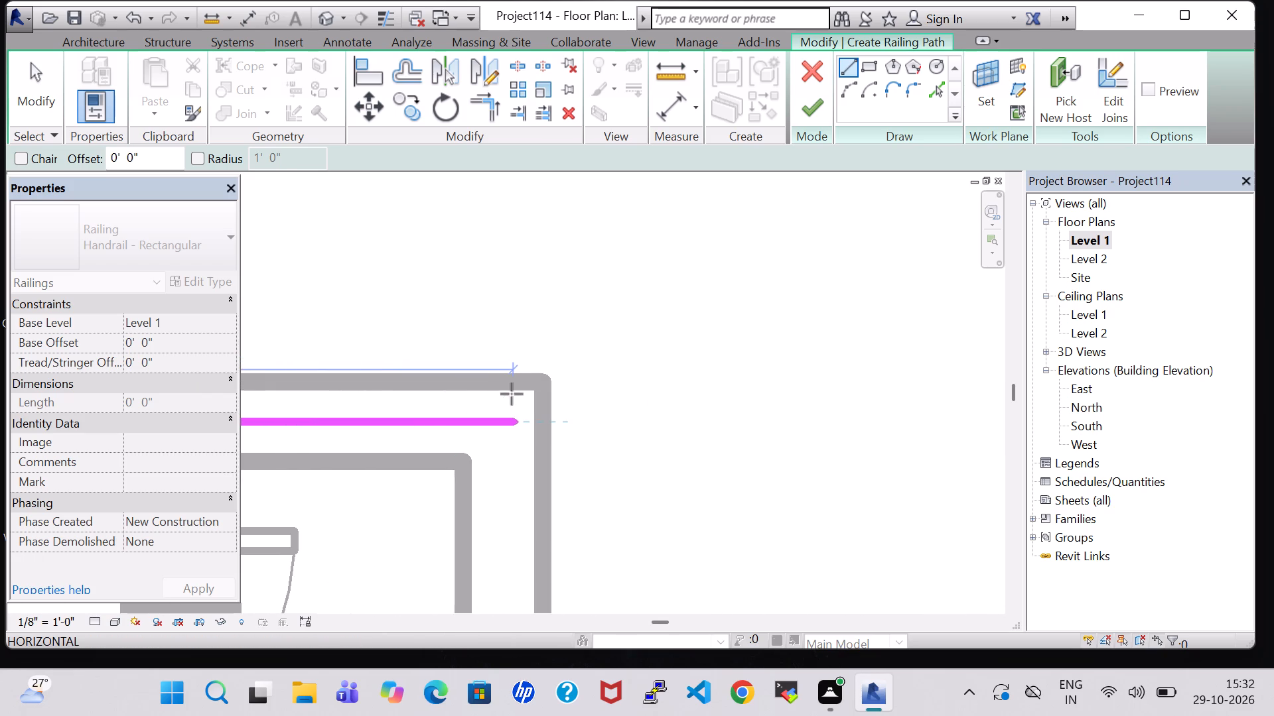
left_click(504, 428)
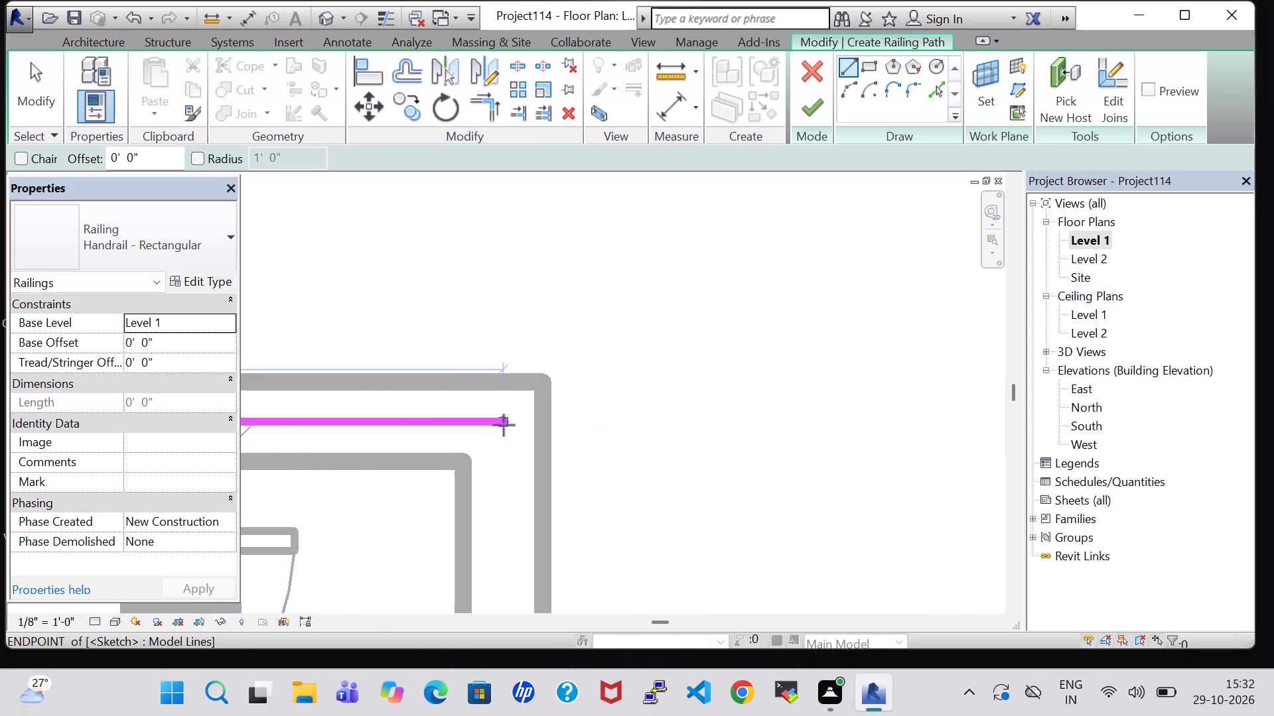
Add the railing path line from the toilet-side rear corner along the centre of the side boundary wall to the front corner.
left_click(504, 416)
scroll(512, 563, "up", 1)
middle_click_drag(512, 563, 515, 170)
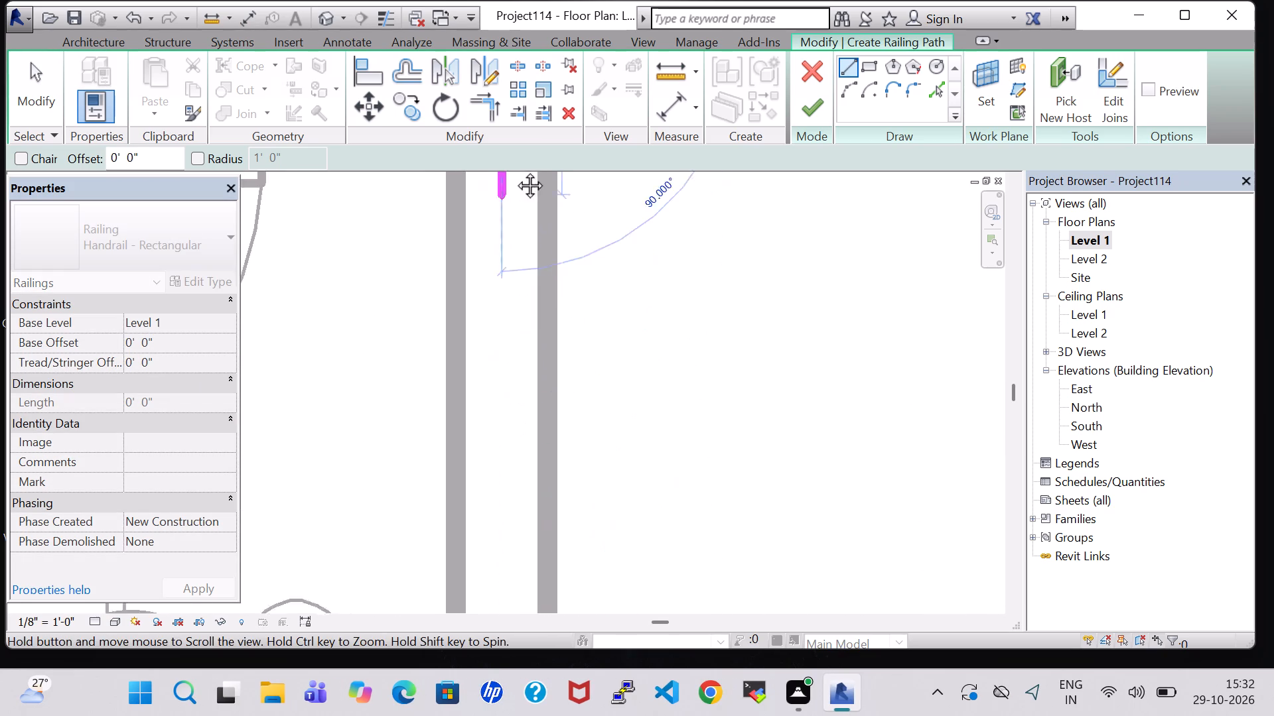
middle_click_drag(515, 170, 519, 155)
middle_click_drag(508, 522, 567, 73)
scroll(541, 127, "up", 1)
scroll(564, 394, "down", 1)
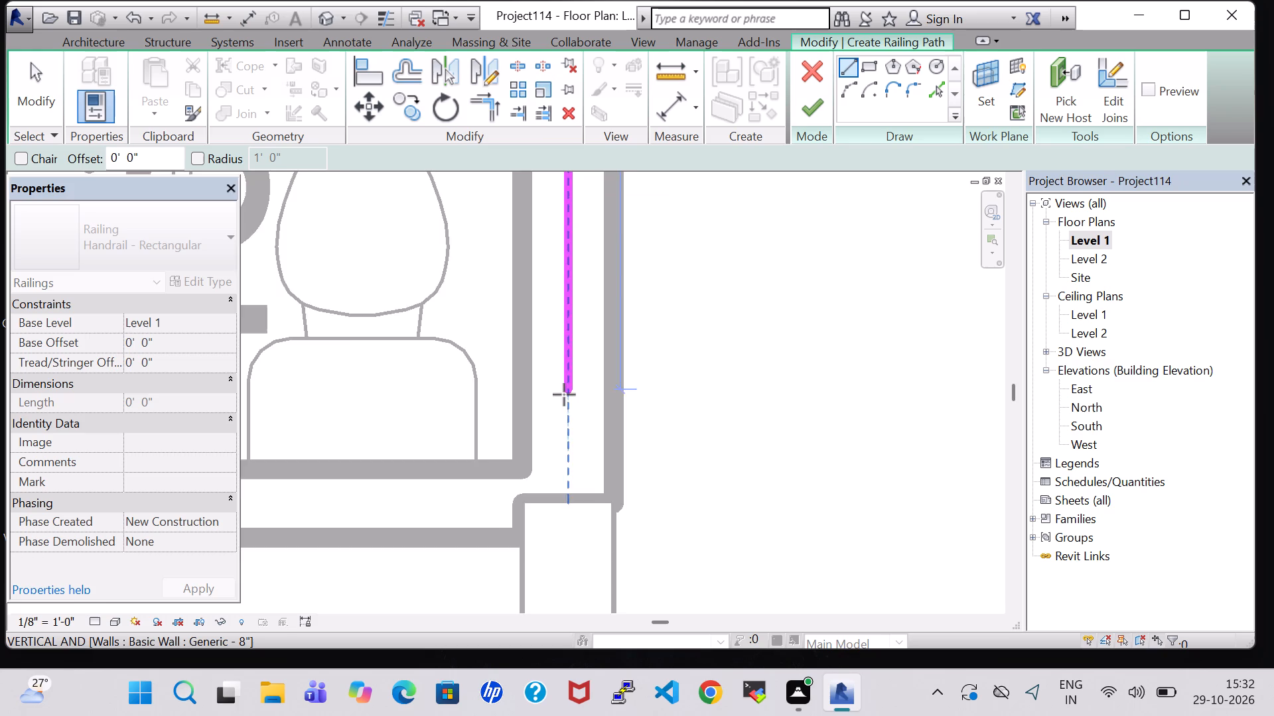
scroll(564, 394, "down", 13)
middle_click_drag(564, 396, 583, 208)
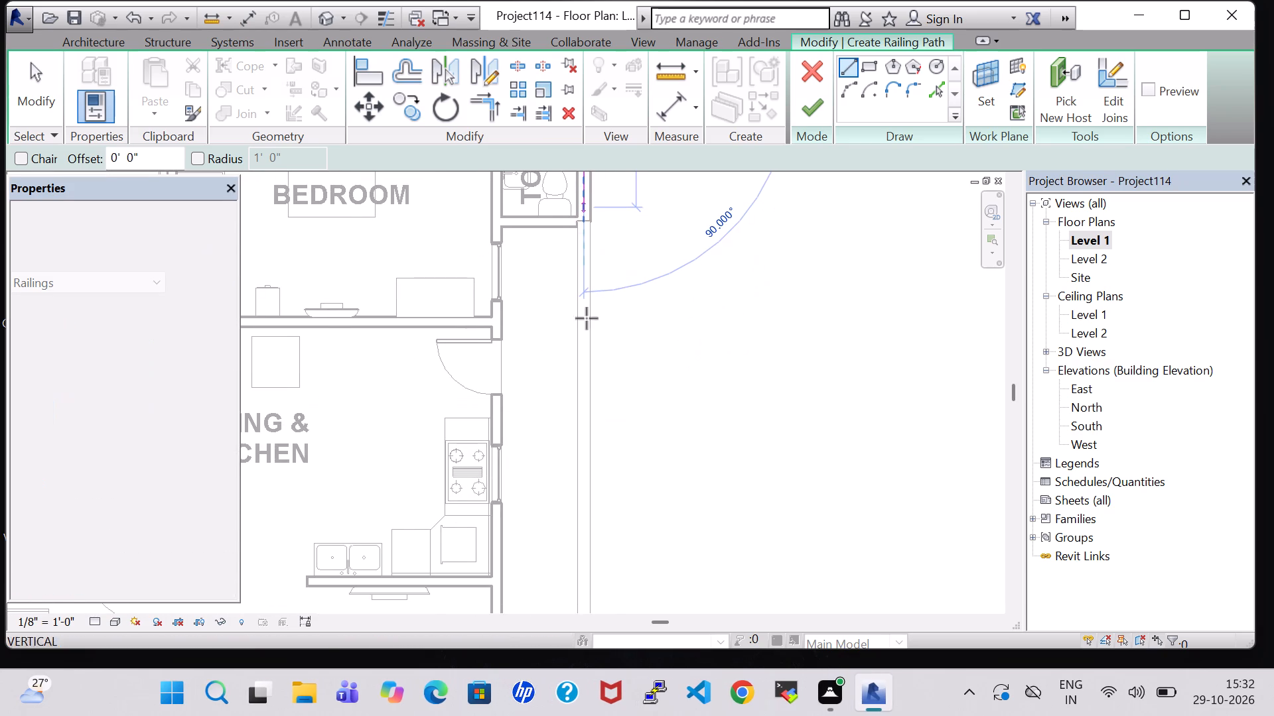
middle_click_drag(579, 511, 577, 237)
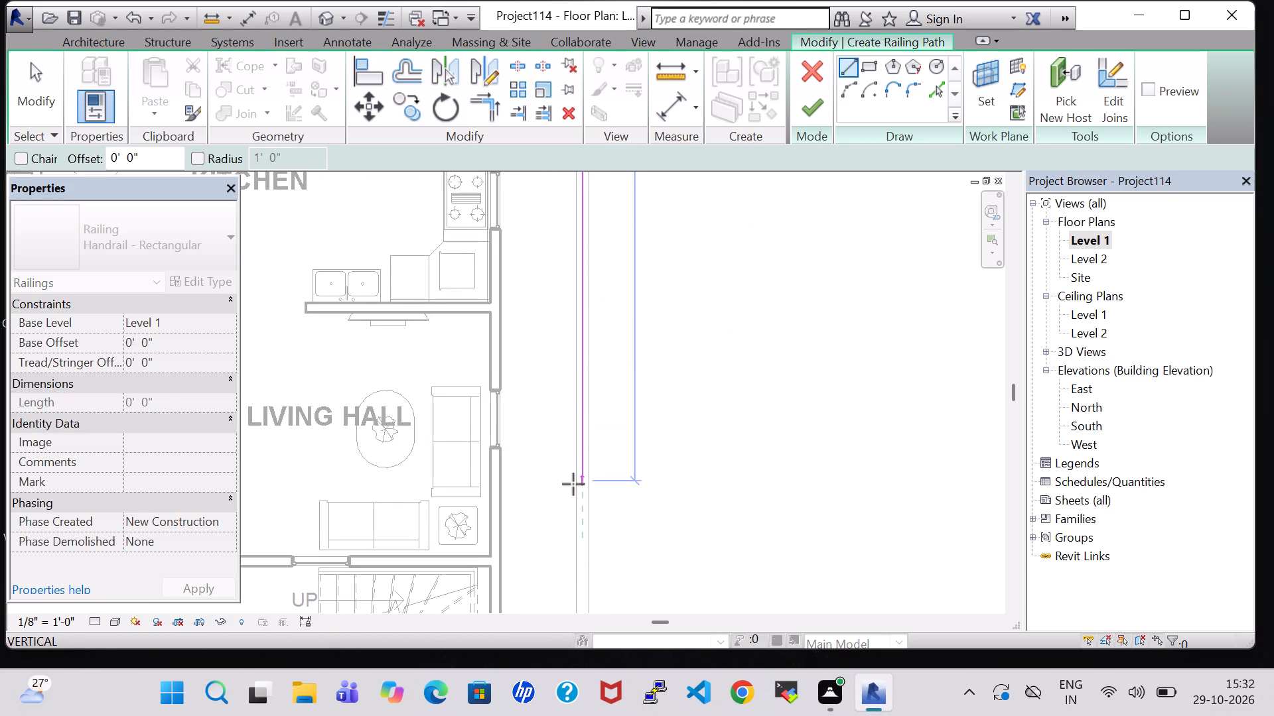
middle_click_drag(573, 488, 567, 167)
left_click(576, 458)
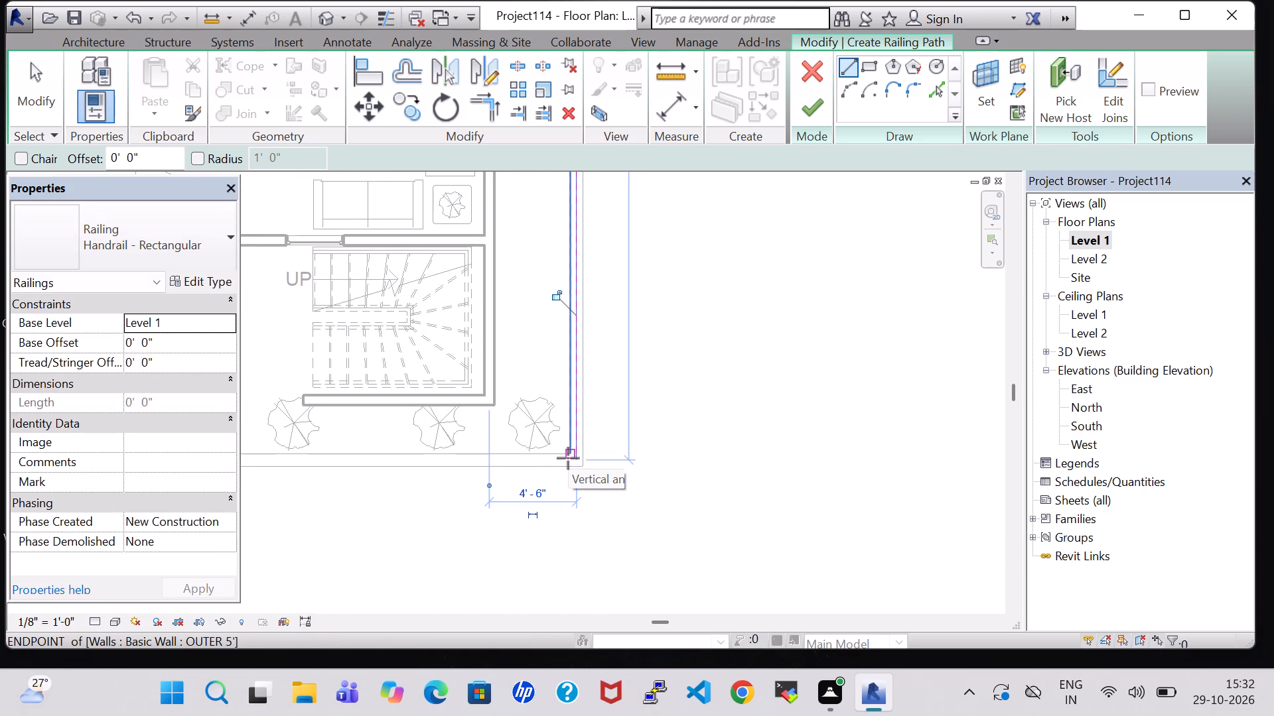
Add the front railing path line along the centre of the front boundary wall, across the driveway to the opposite front corner.
scroll(568, 458, "up", 6)
left_click(587, 461)
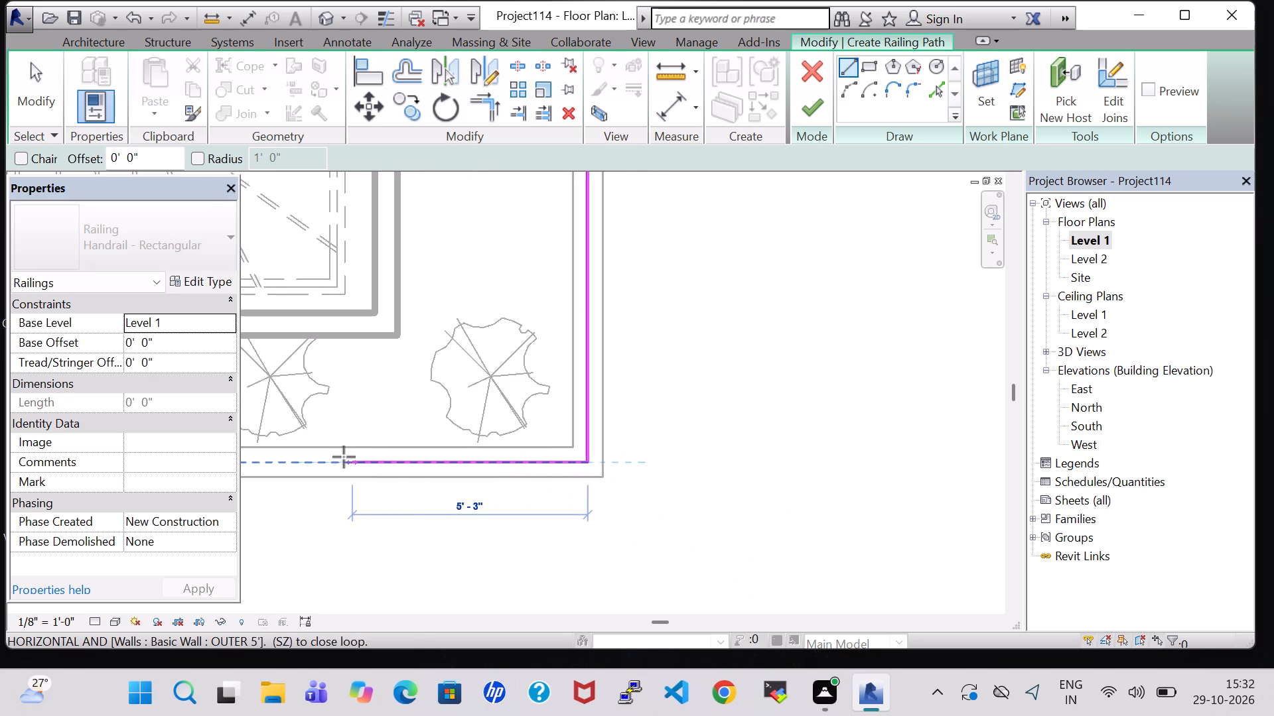
middle_click_drag(344, 457, 794, 453)
middle_click_drag(267, 456, 697, 436)
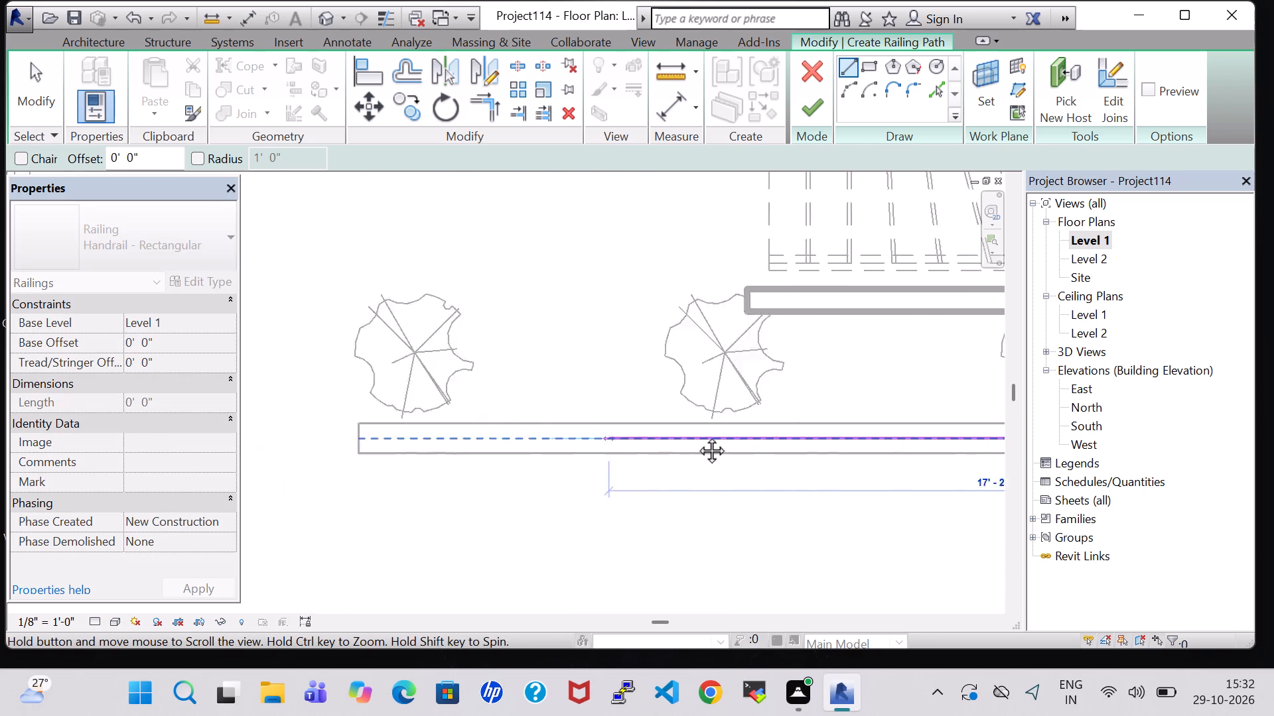
middle_click_drag(697, 436, 823, 436)
scroll(340, 438, "up", 1)
middle_click_drag(340, 438, 879, 434)
middle_click_drag(273, 436, 830, 449)
scroll(830, 449, "up", 1)
left_click(757, 449)
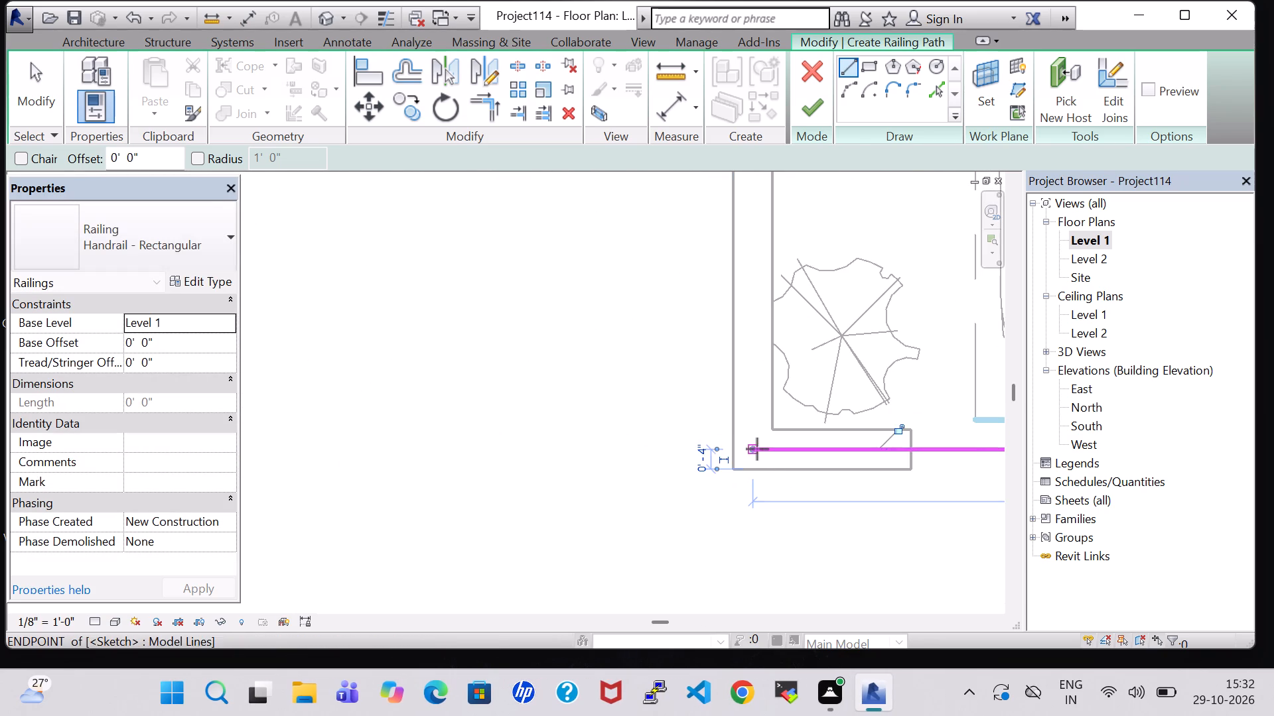
Close the railing path with a line centred on the remaining side boundary wall, front corner to rear corner, and finish the railing.
left_click(753, 446)
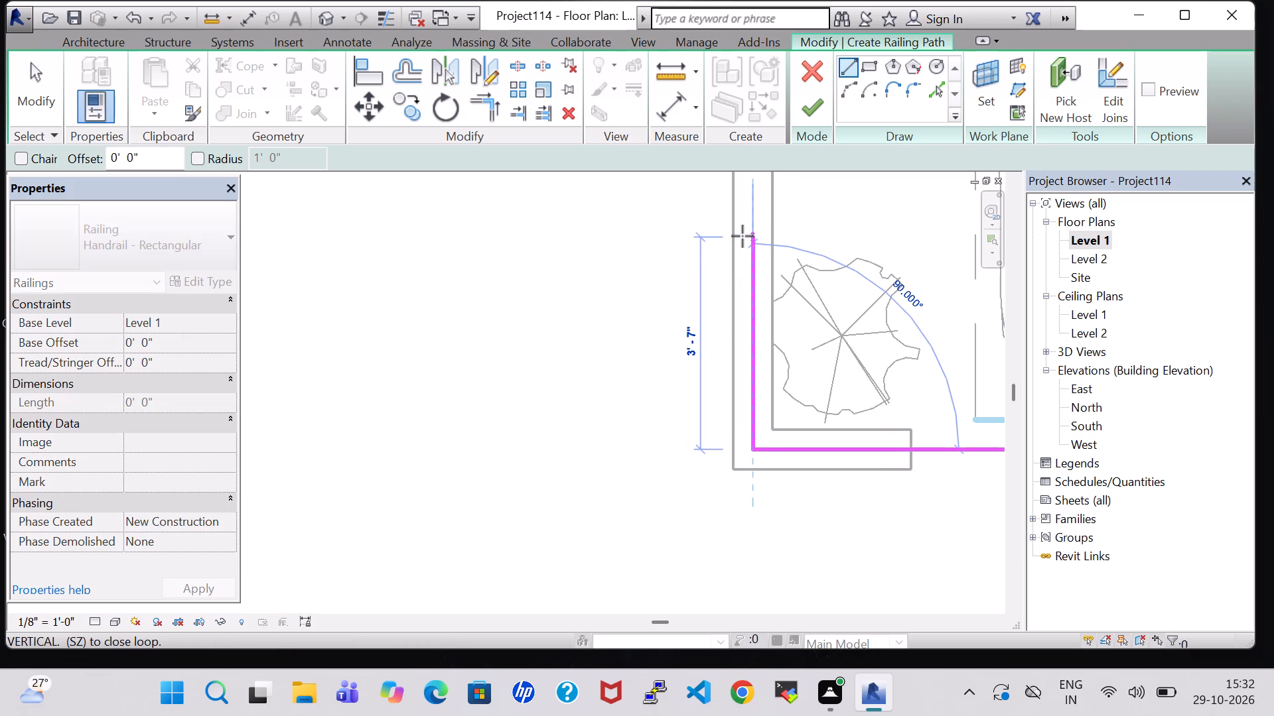
middle_click_drag(743, 236, 733, 538)
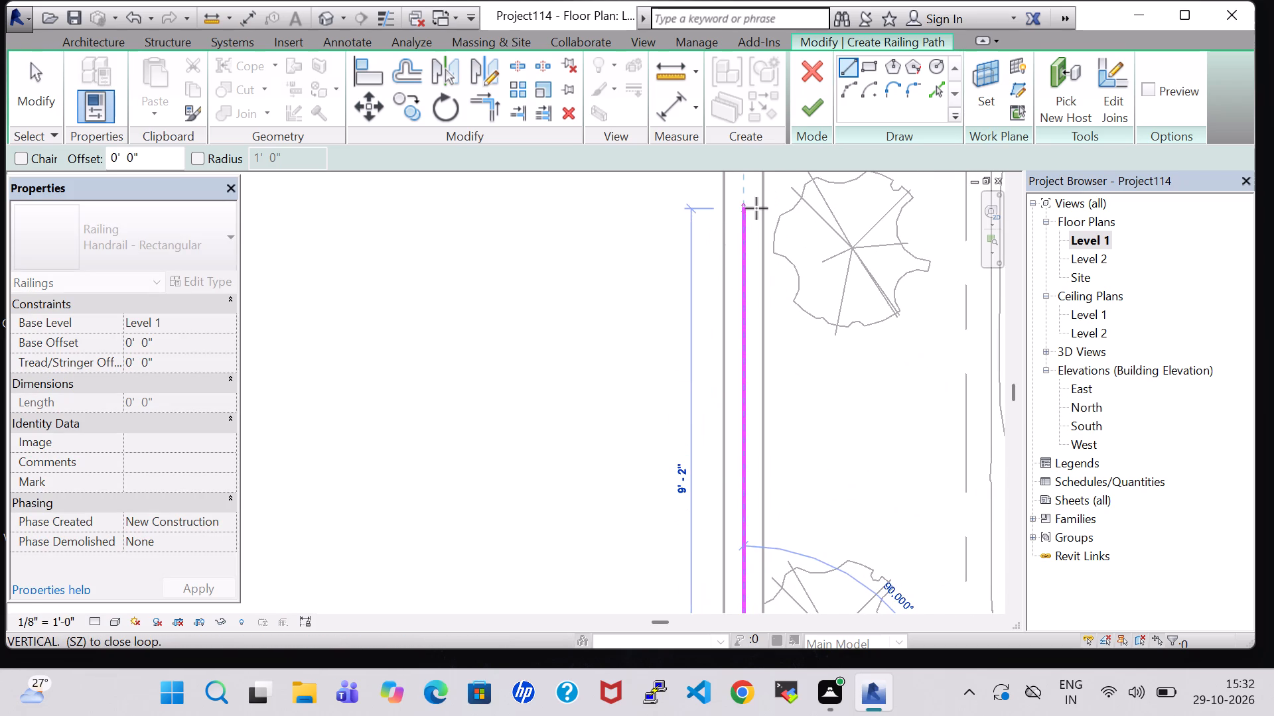
middle_click_drag(756, 208, 752, 629)
scroll(752, 628, "up", 1)
middle_click_drag(746, 245, 750, 687)
scroll(750, 688, "up", 1)
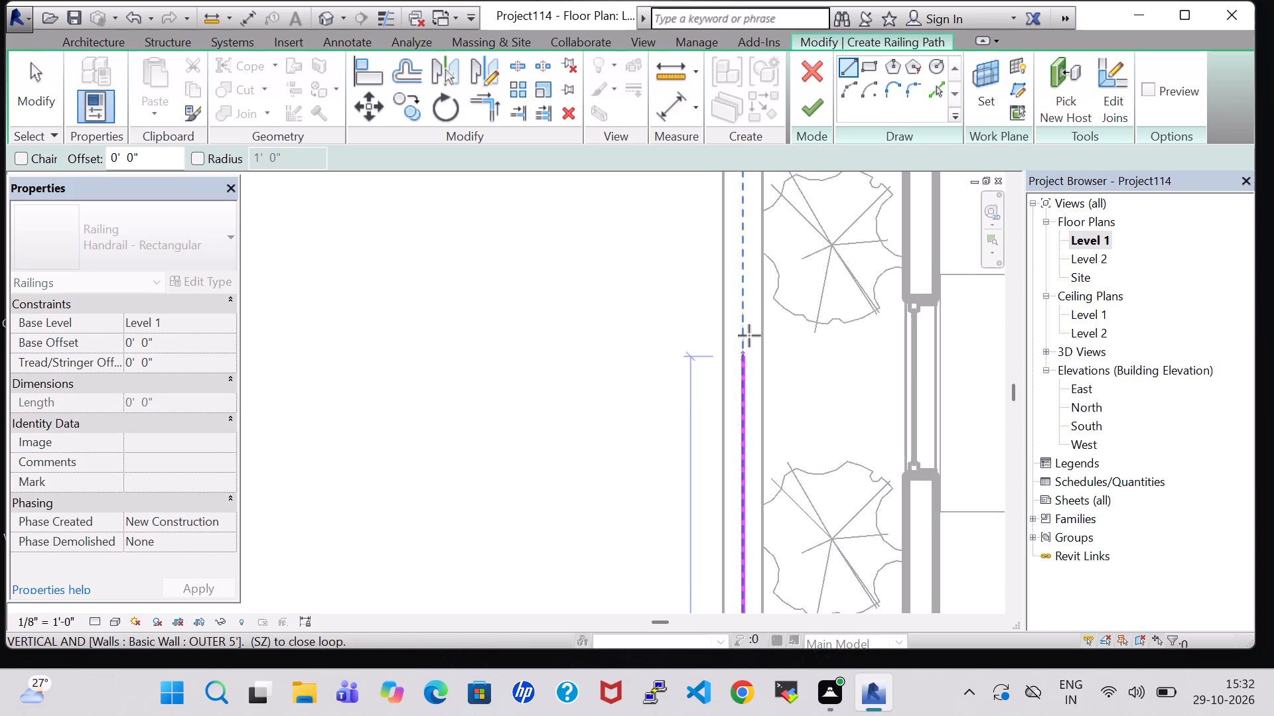
middle_click_drag(748, 215, 760, 640)
middle_click_drag(747, 225, 762, 432)
scroll(752, 260, "up", 1)
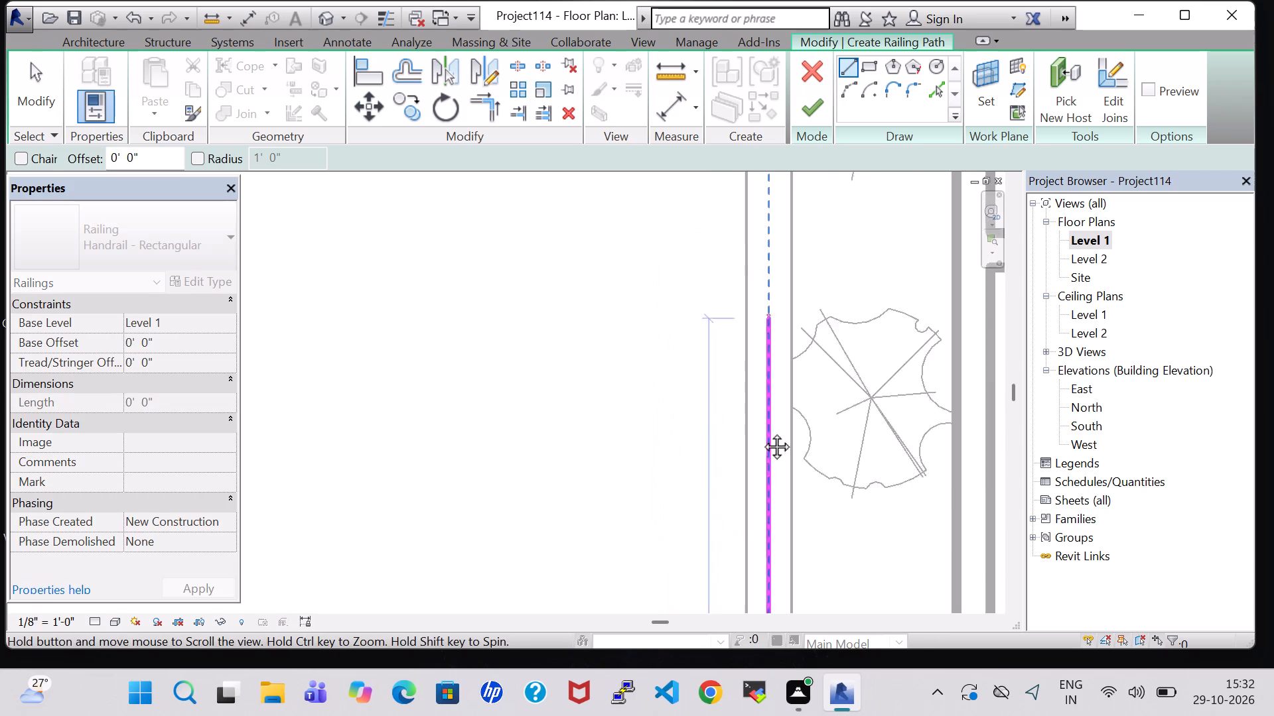
middle_click_drag(762, 432, 762, 669)
middle_click_drag(778, 239, 786, 698)
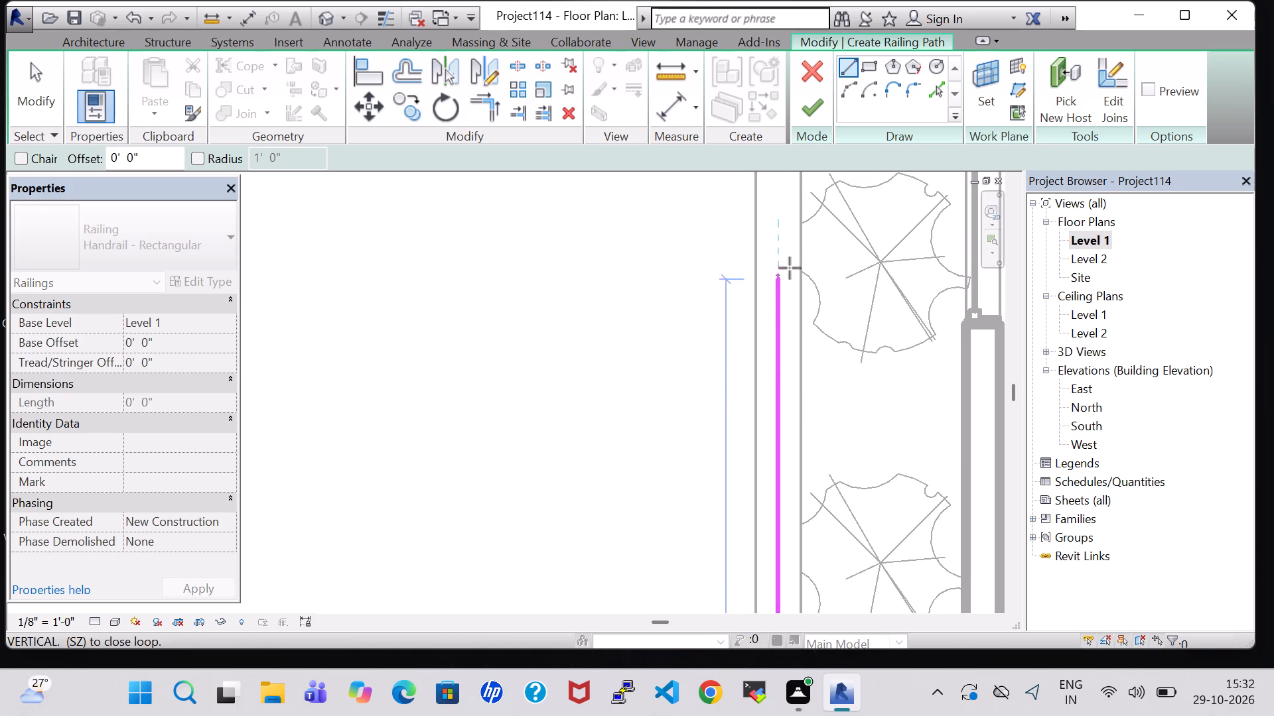
middle_click_drag(790, 263, 790, 608)
scroll(790, 268, "up", 1)
middle_click_drag(792, 170, 804, 634)
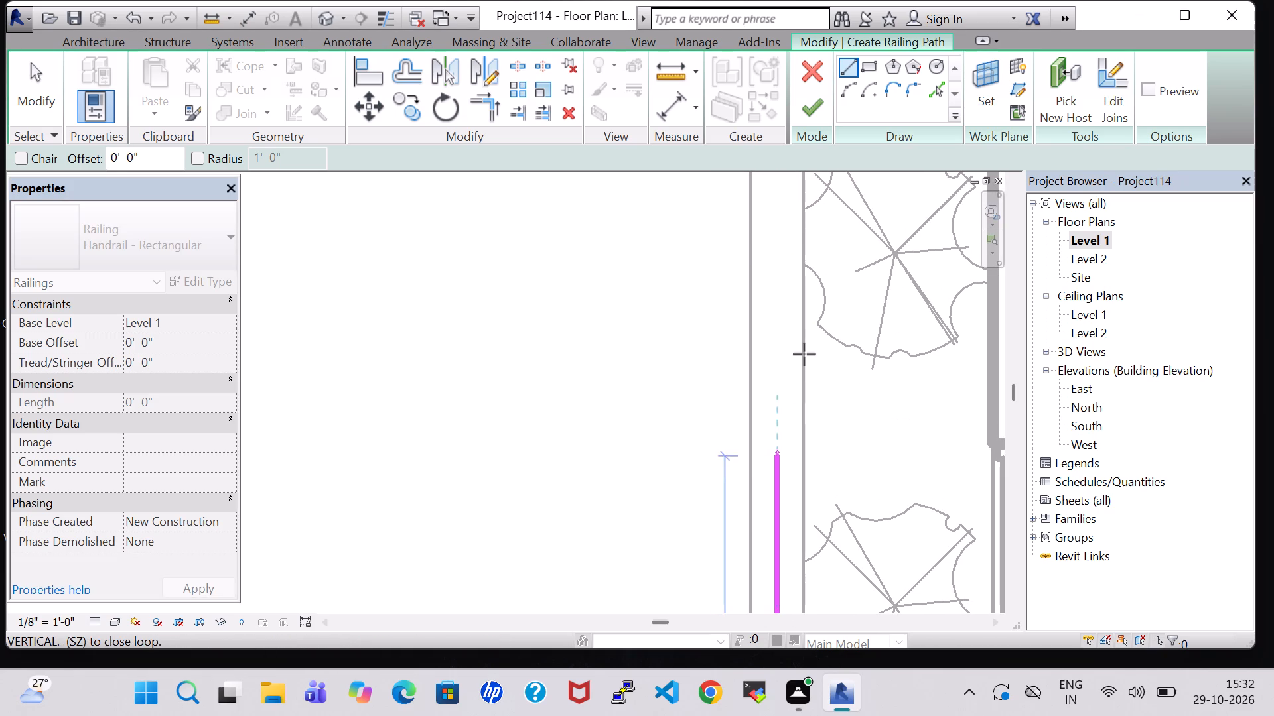
middle_click_drag(807, 223, 779, 629)
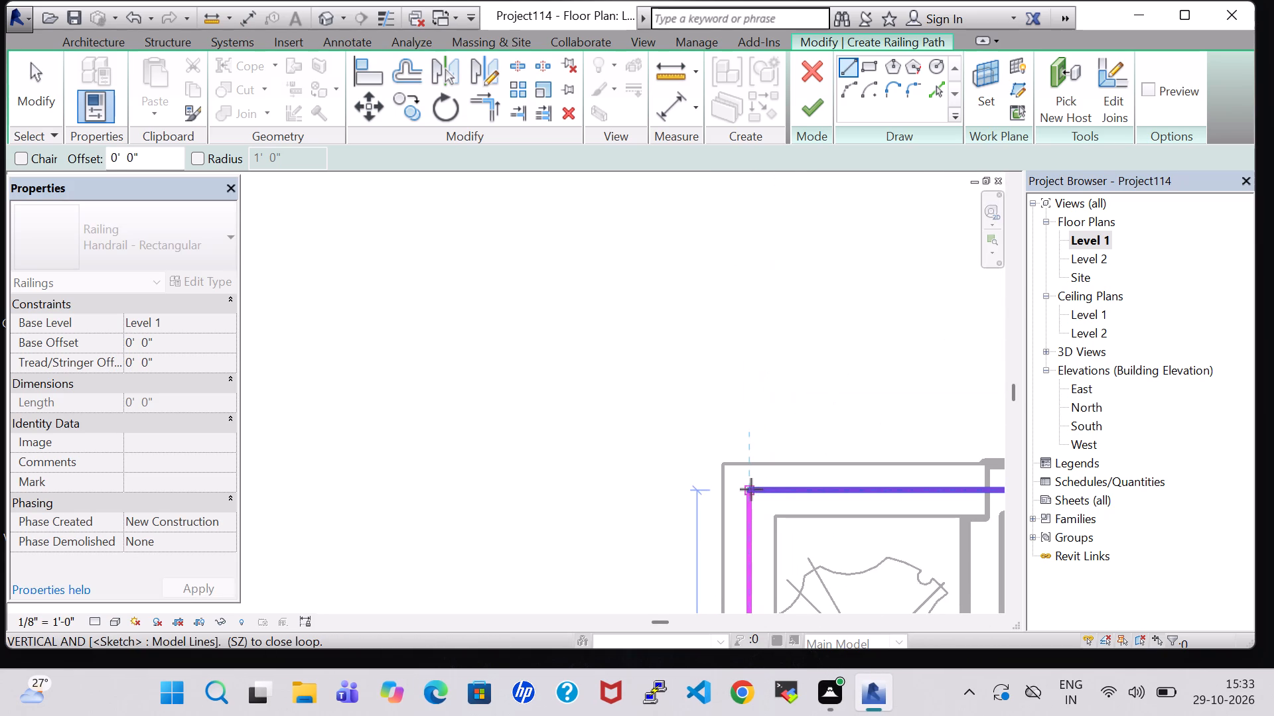
left_click(748, 489)
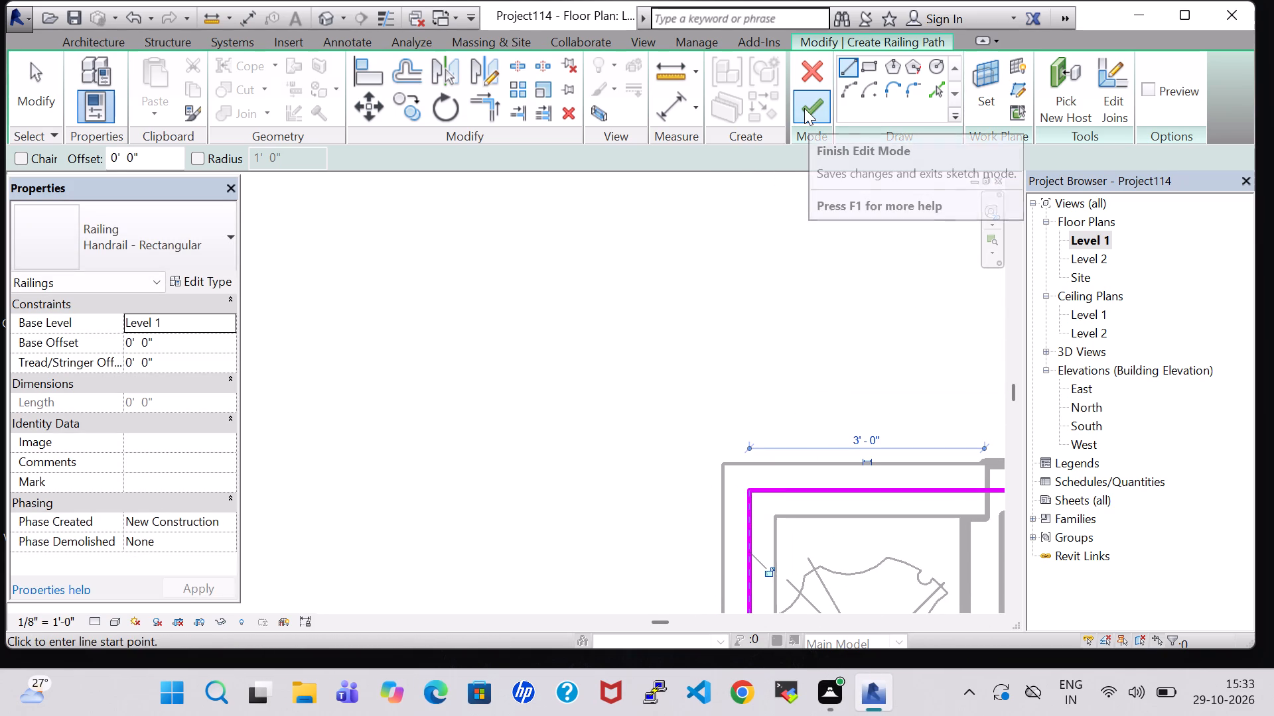
left_click(804, 108)
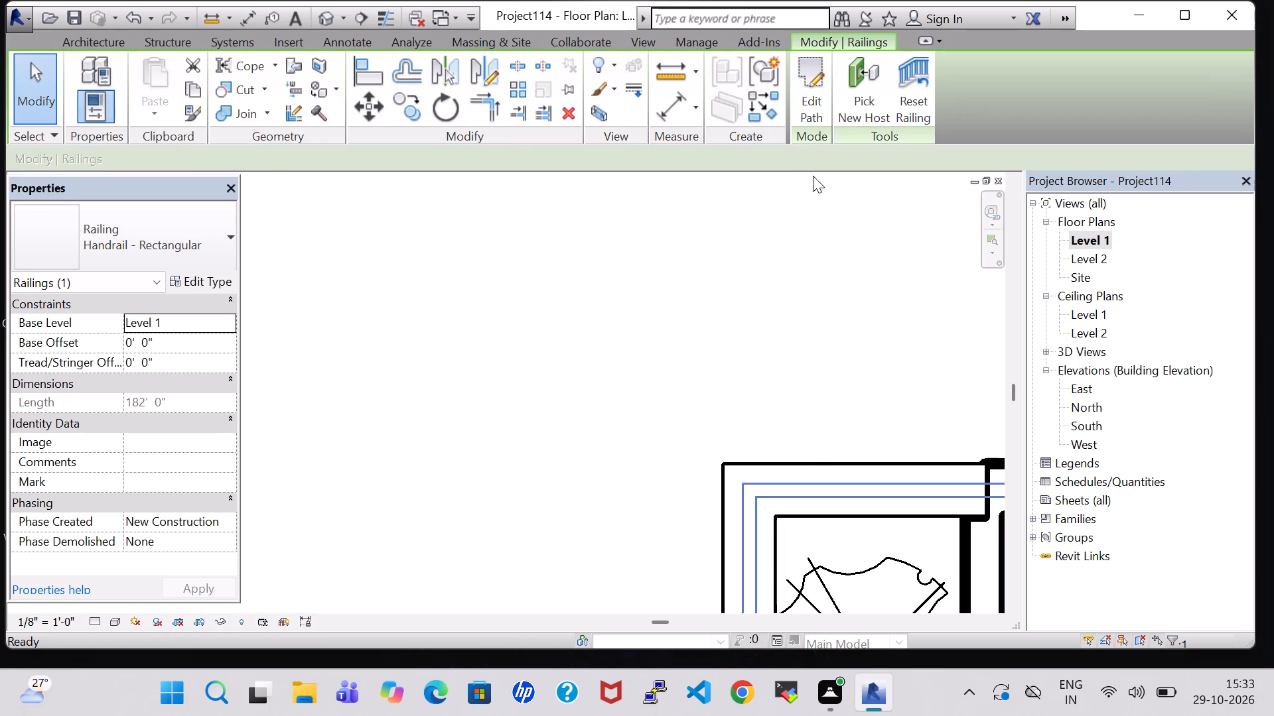
Change the perimeter railing's type to Glass Panel - Bottom Fill.
scroll(814, 461, "down", 3)
middle_click_drag(814, 460, 309, 432)
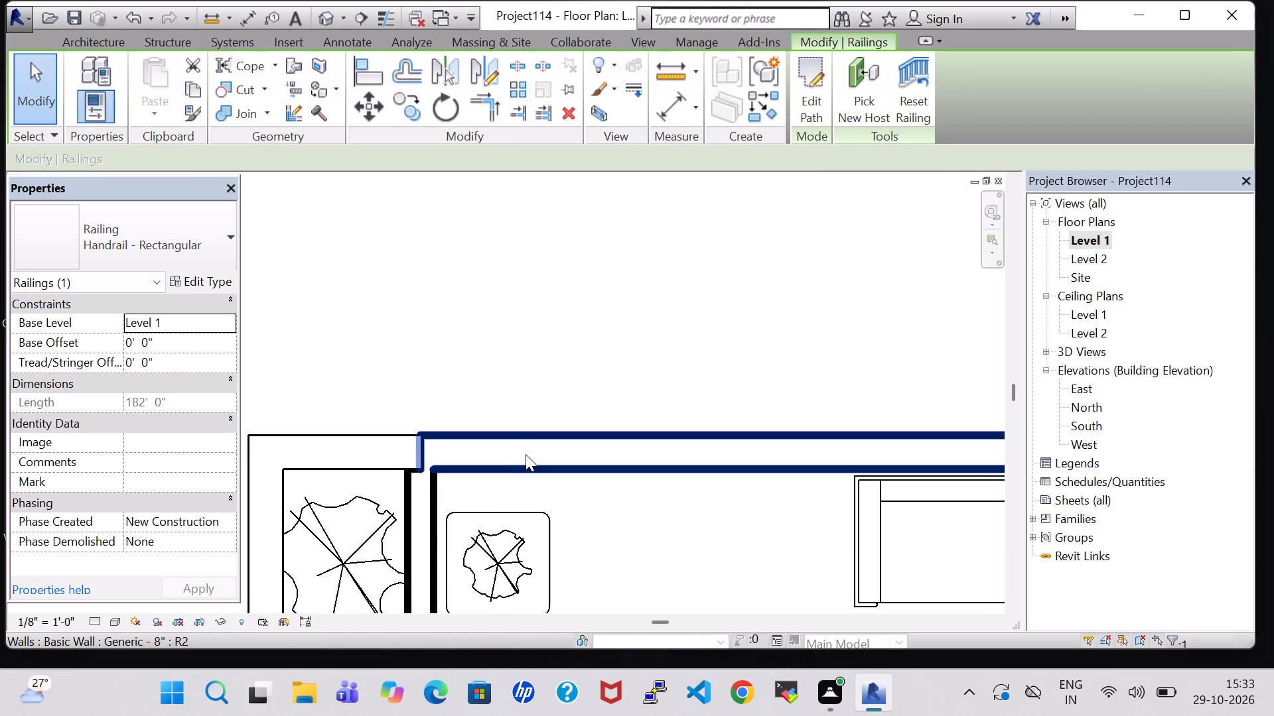
scroll(501, 449, "down", 2)
left_click(360, 446)
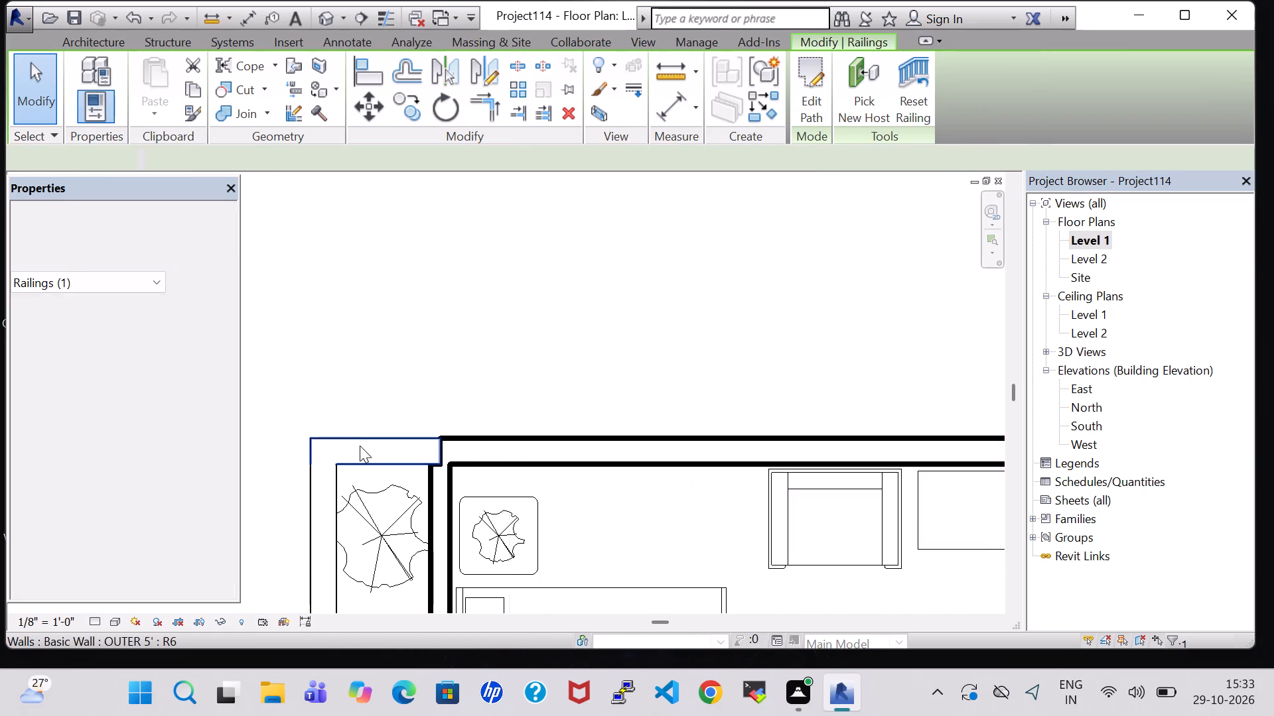
left_click(360, 456)
left_click(347, 417)
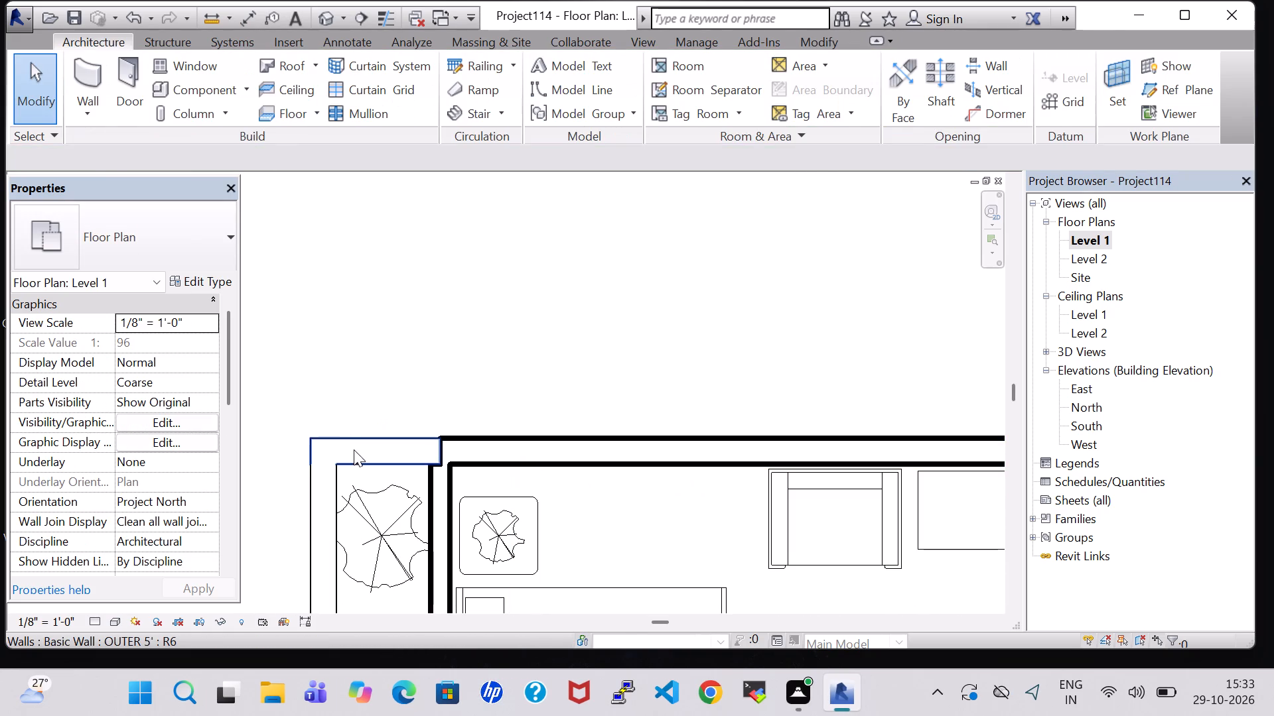
left_click(356, 452)
left_click(356, 452)
left_click(364, 364)
scroll(406, 381, "down", 2)
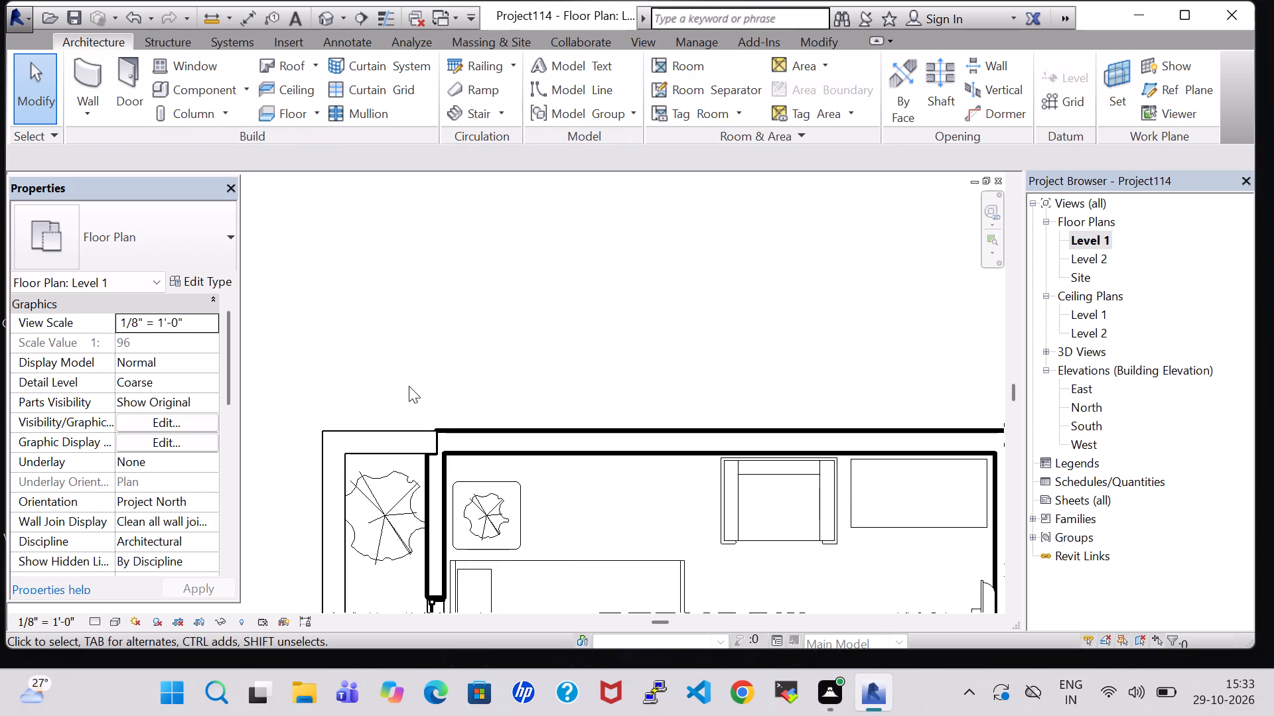
scroll(409, 386, "down", 5)
middle_click_drag(707, 423, 363, 326)
middle_click_drag(581, 417, 557, 404)
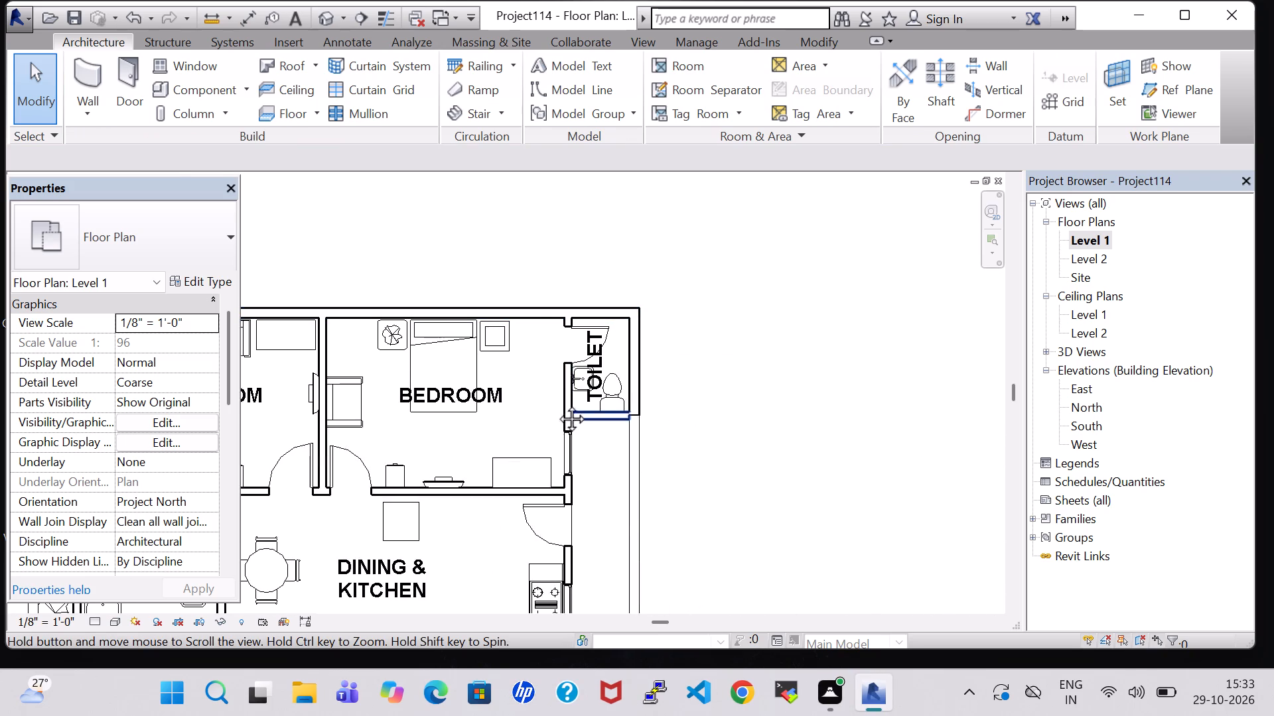
middle_click_drag(557, 404, 490, 110)
middle_click_drag(541, 318, 861, 70)
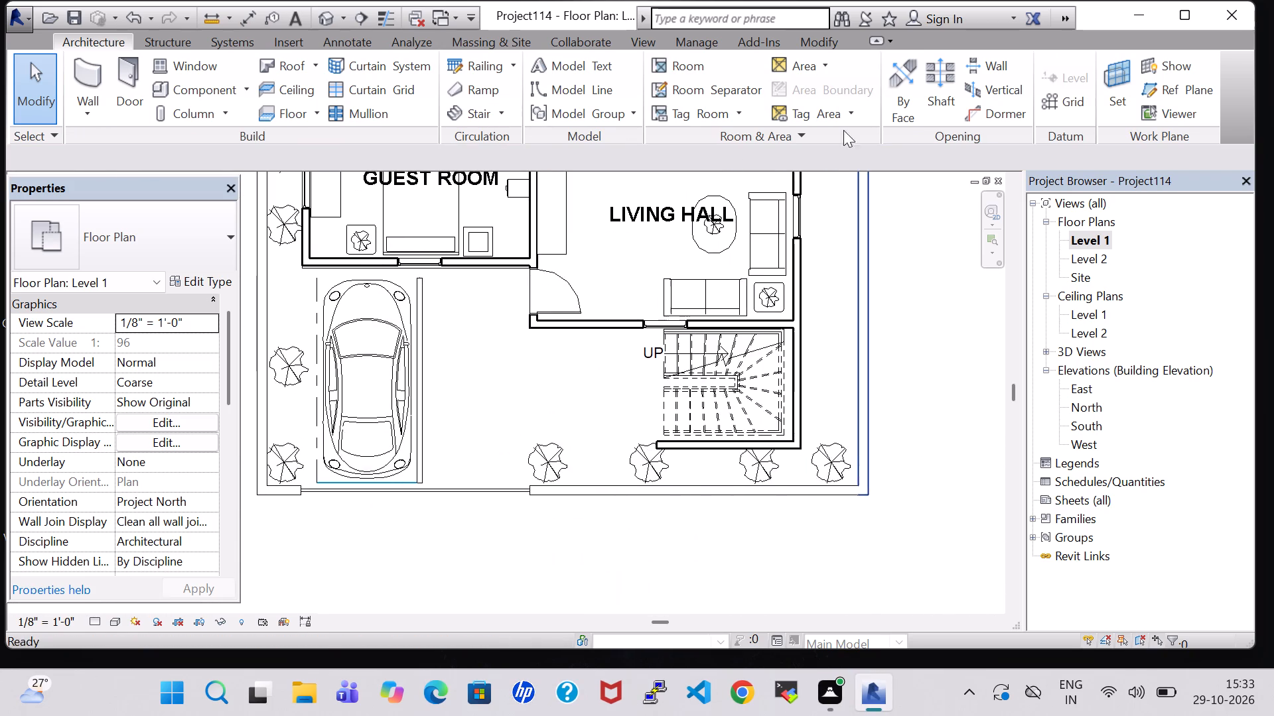
left_click(463, 495)
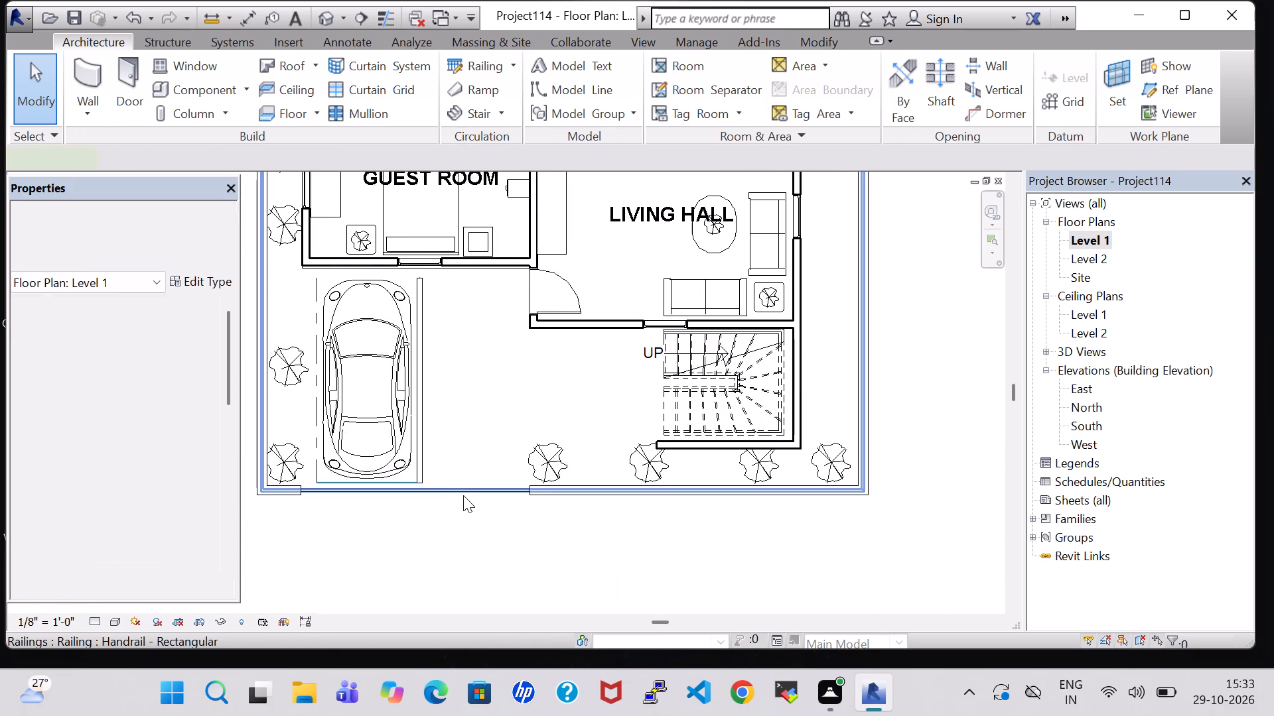
left_click(173, 247)
scroll(173, 296, "up", 2)
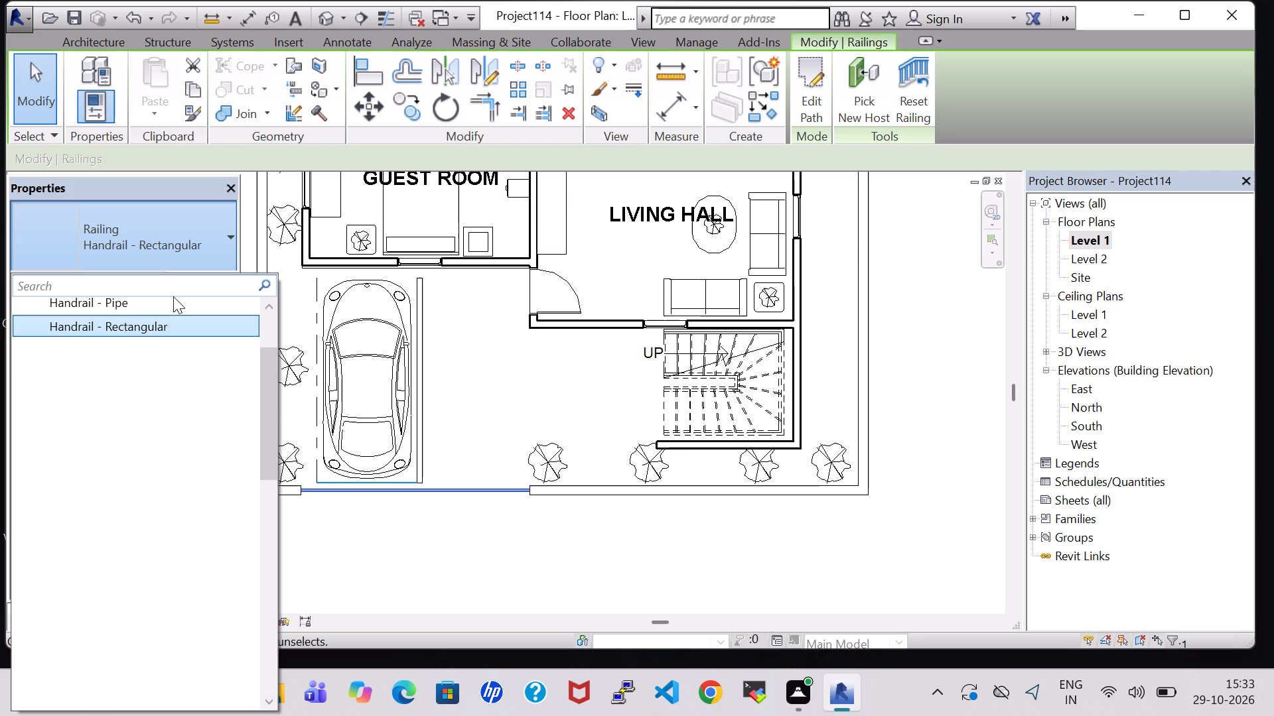
scroll(173, 296, "up", 5)
left_click(153, 329)
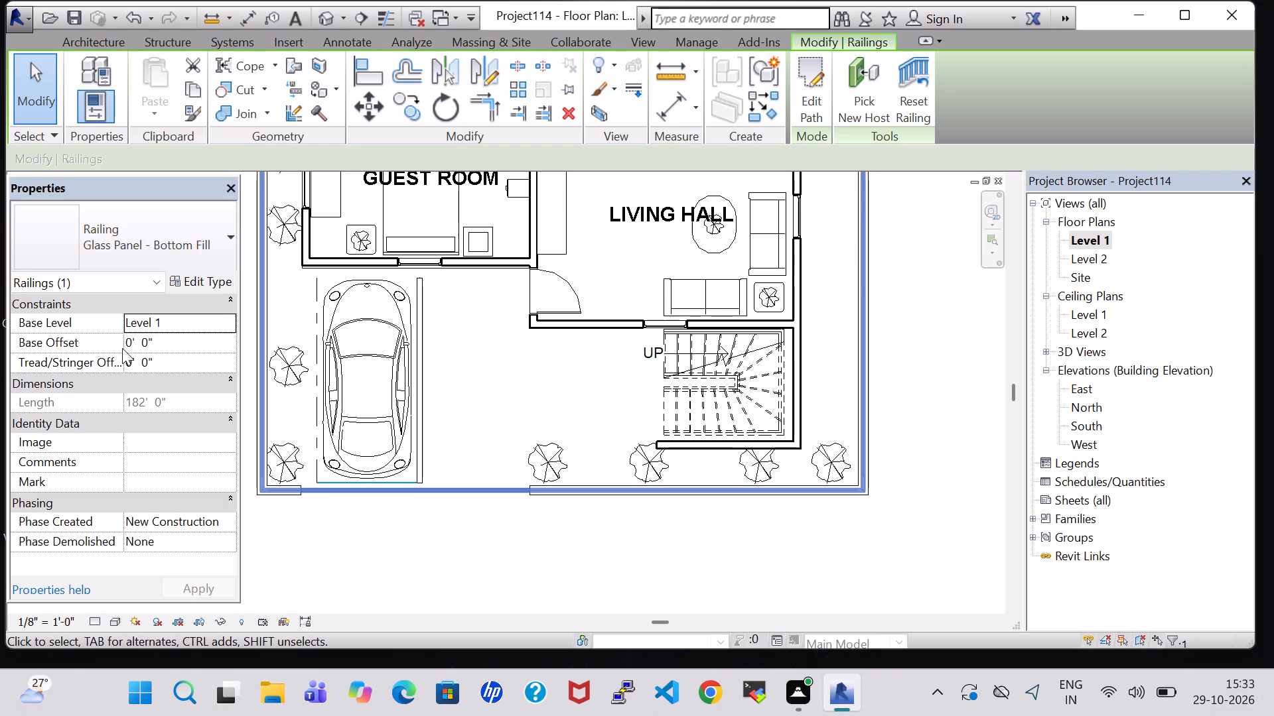
Set the perimeter railing's base offset to 11' 0".
left_click(136, 345)
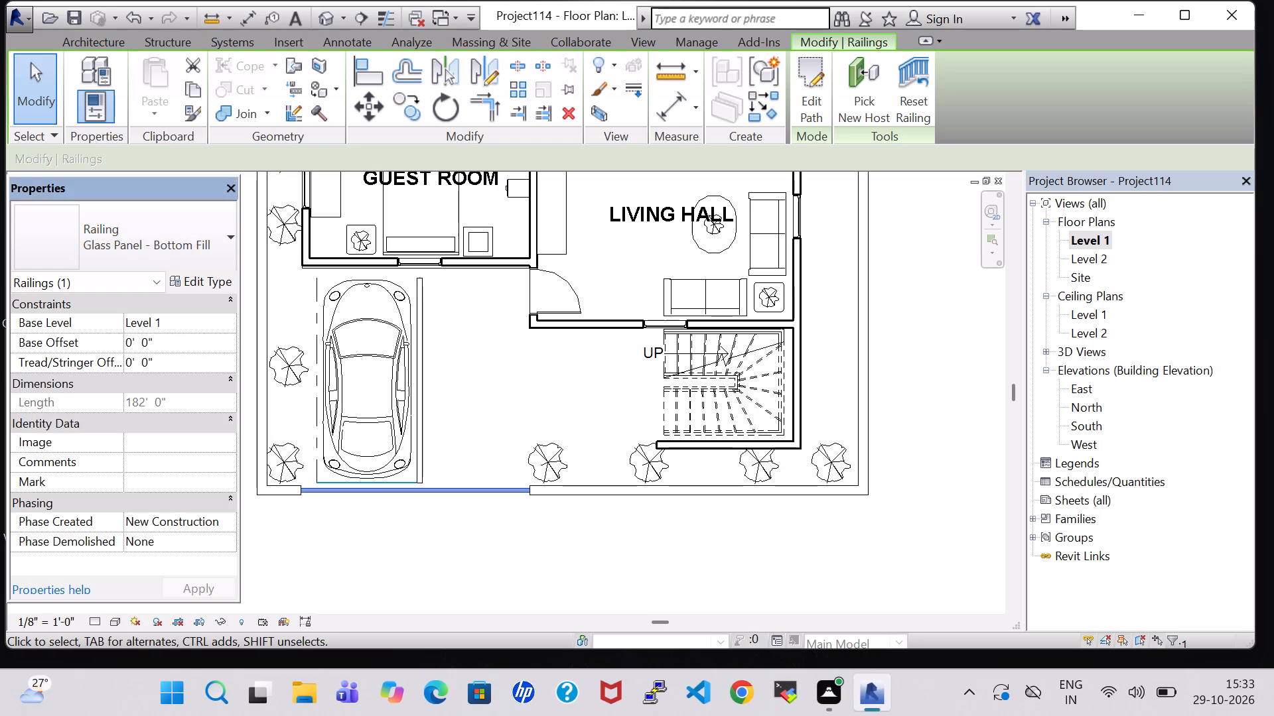
left_click(133, 343)
key("BackSpace")
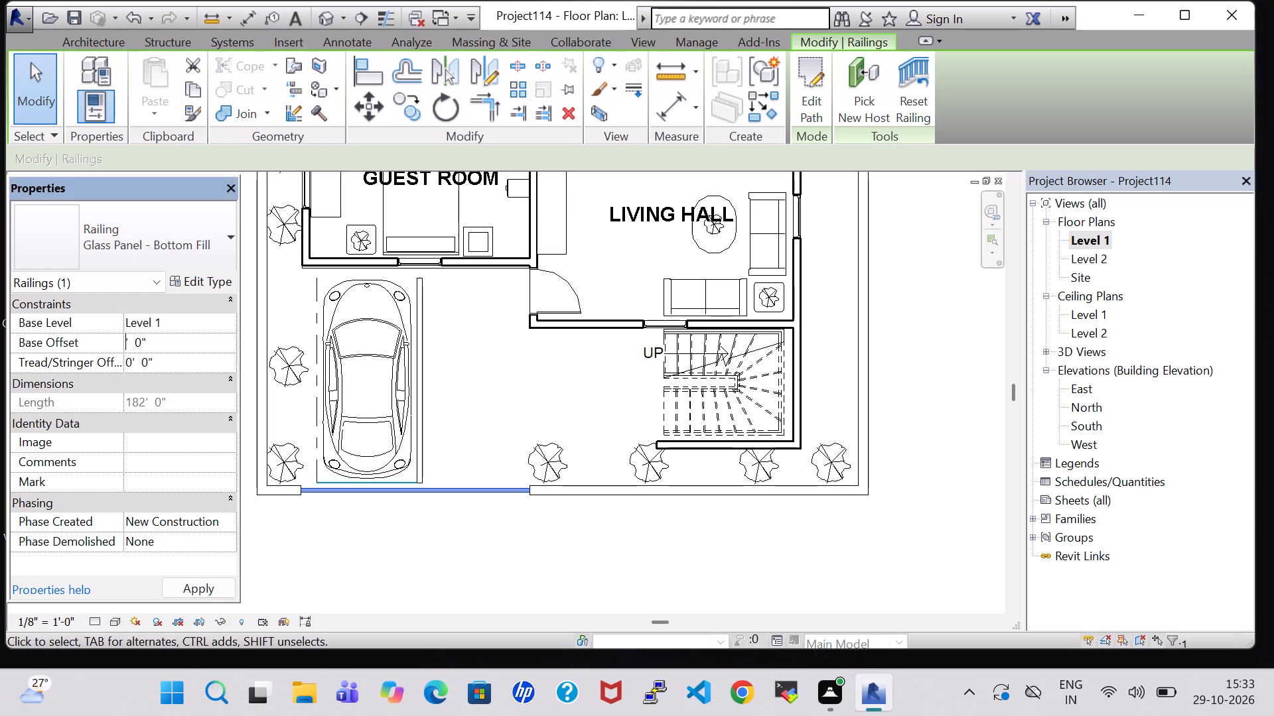
type("11")
left_click(195, 586)
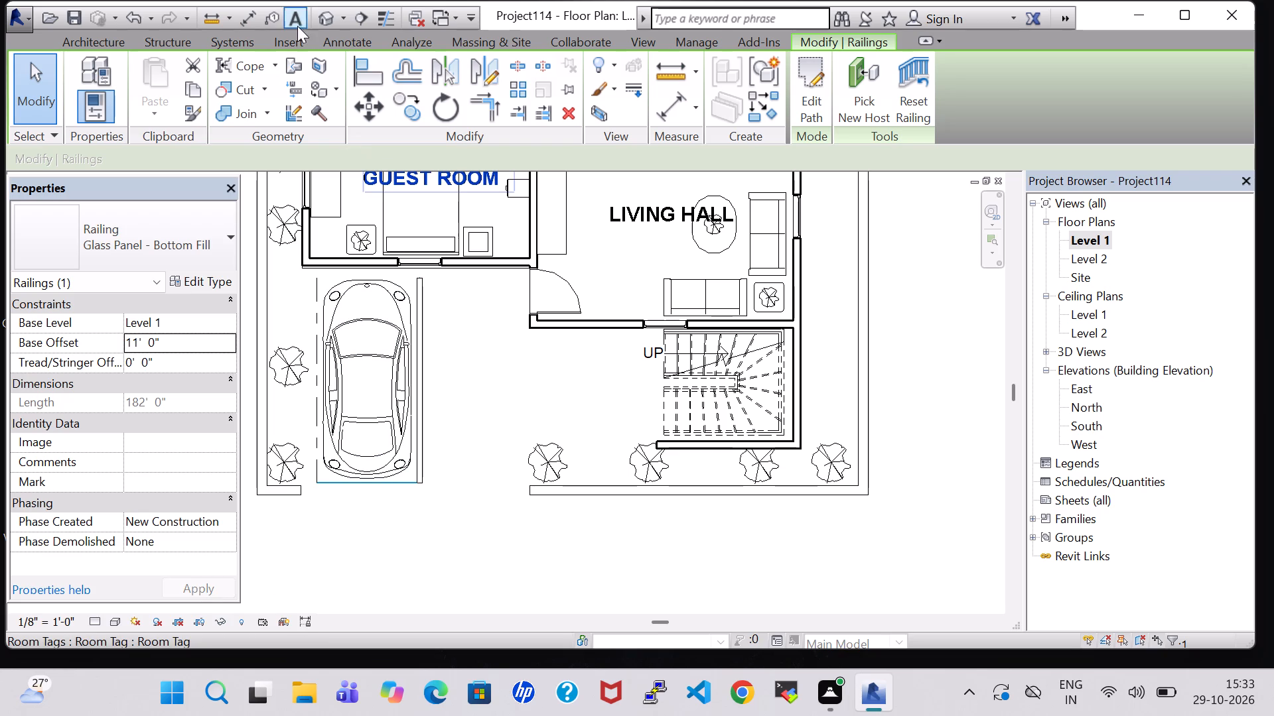
Examine the glass panel railing around the roof edge and the front of the house in 3D.
left_click(324, 19)
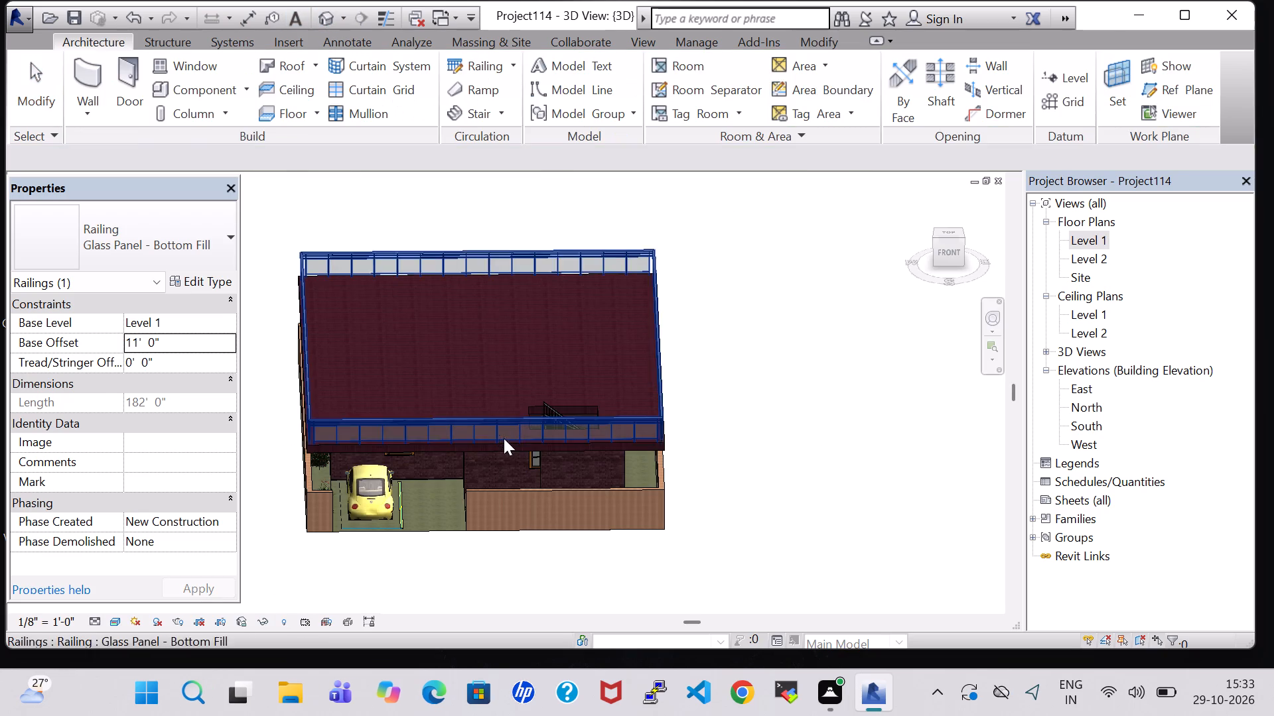
middle_click_drag(445, 534, 435, 494, "shift")
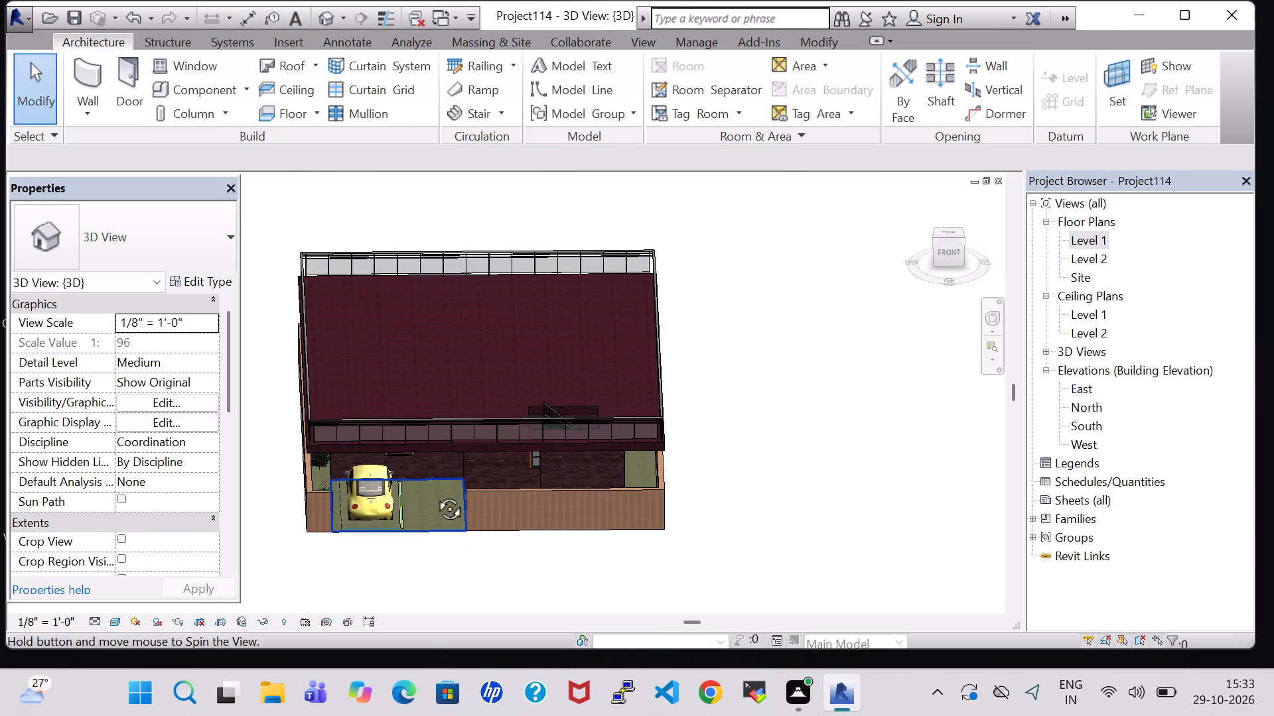
middle_click_drag(435, 494, 460, 422, "shift")
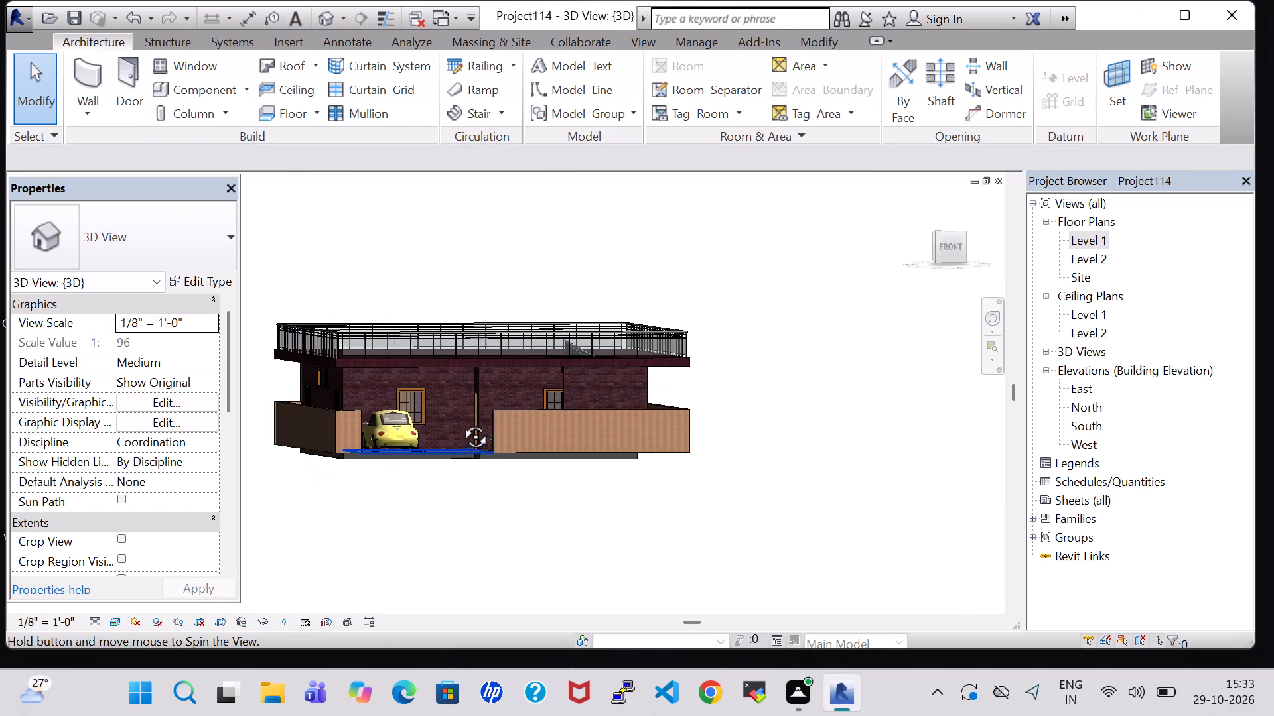
middle_click_drag(460, 422, 441, 462, "shift")
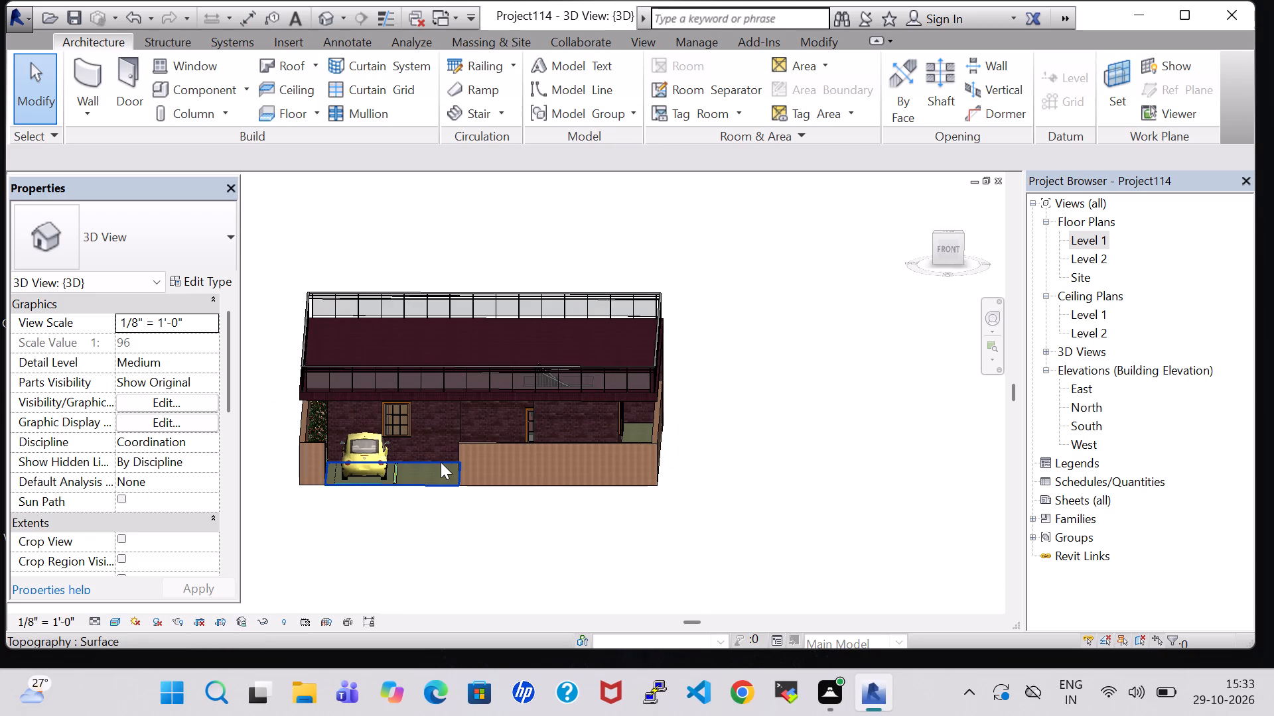
scroll(441, 462, "up", 5)
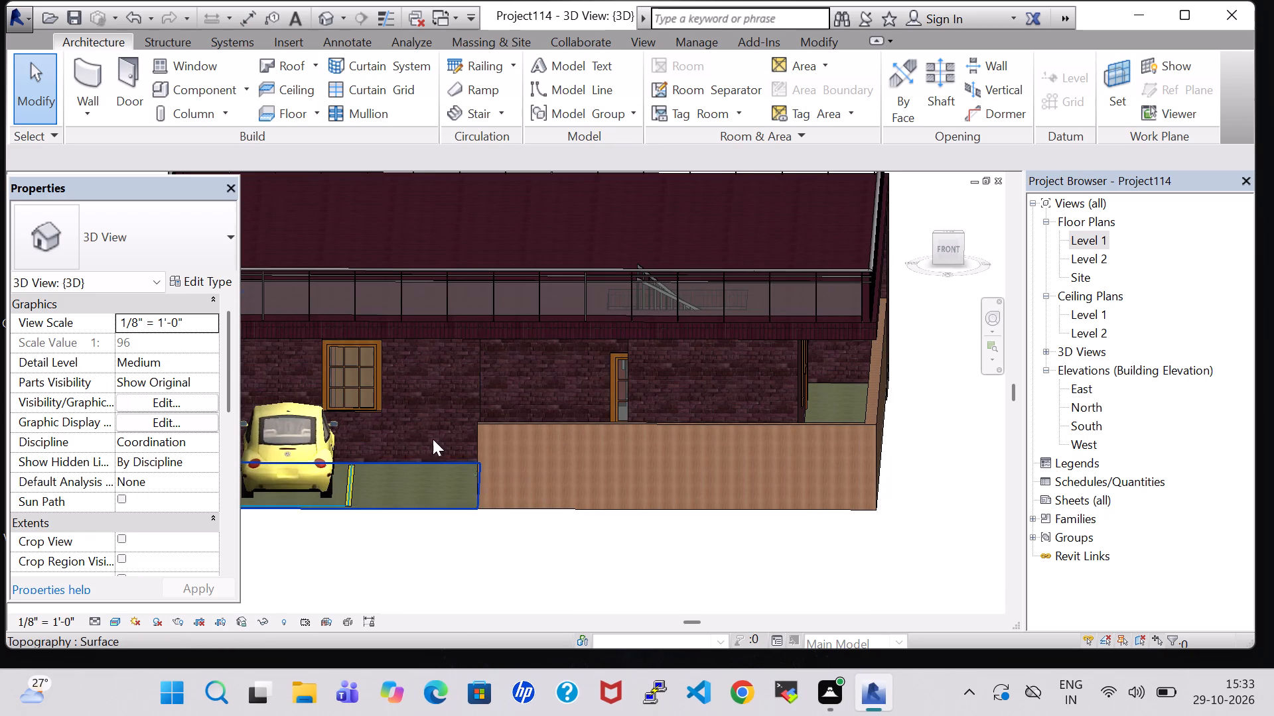
middle_click_drag(429, 431, 505, 431)
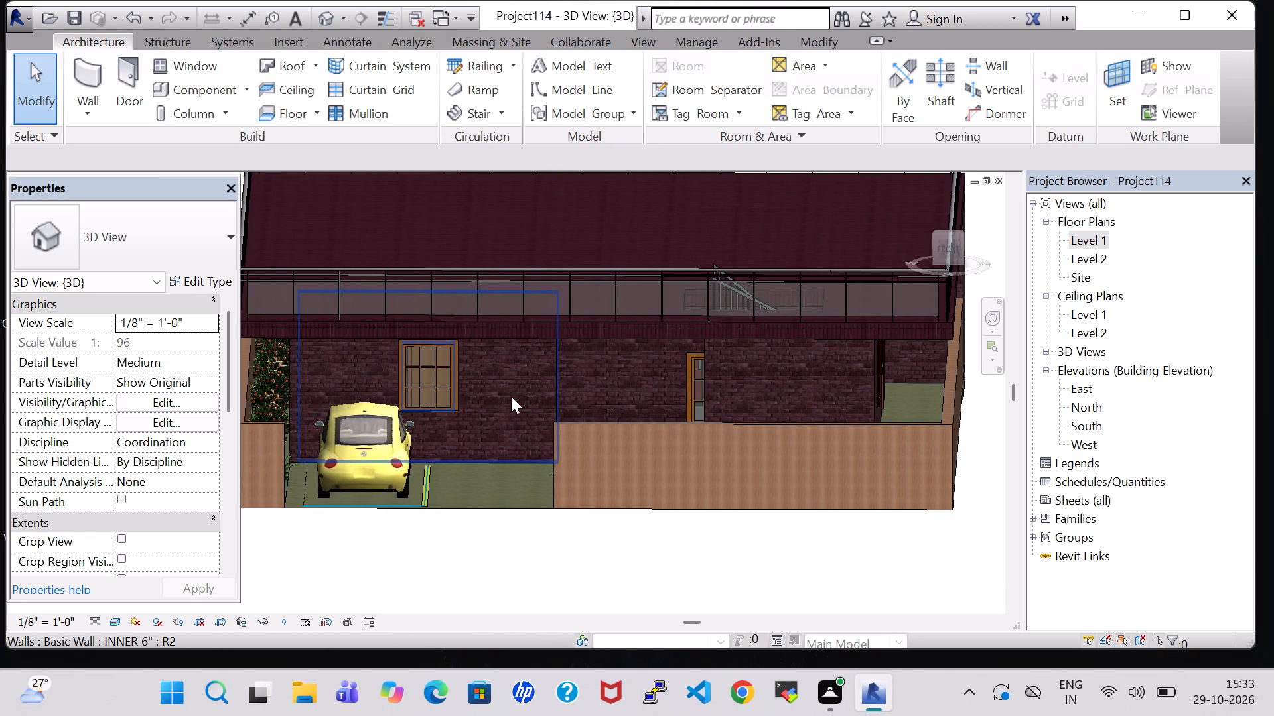
middle_click(511, 396)
scroll(511, 396, "down", 2)
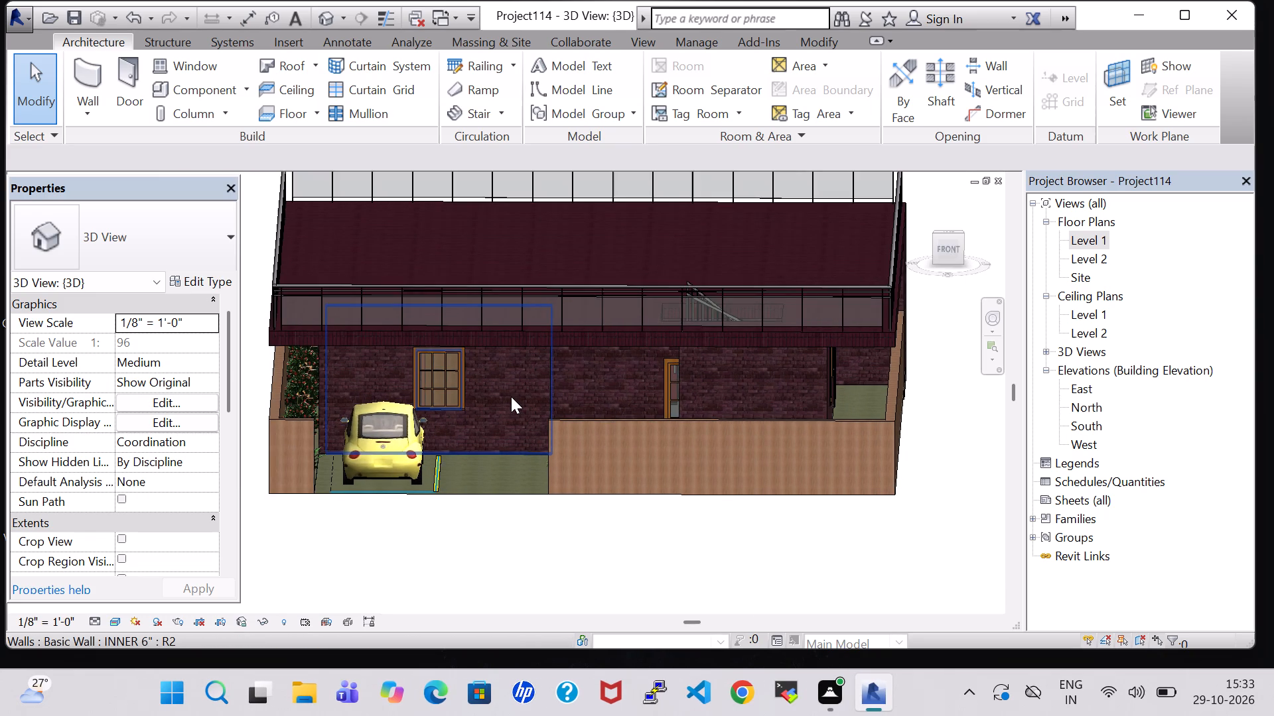
middle_click_drag(511, 396, 504, 368, "shift")
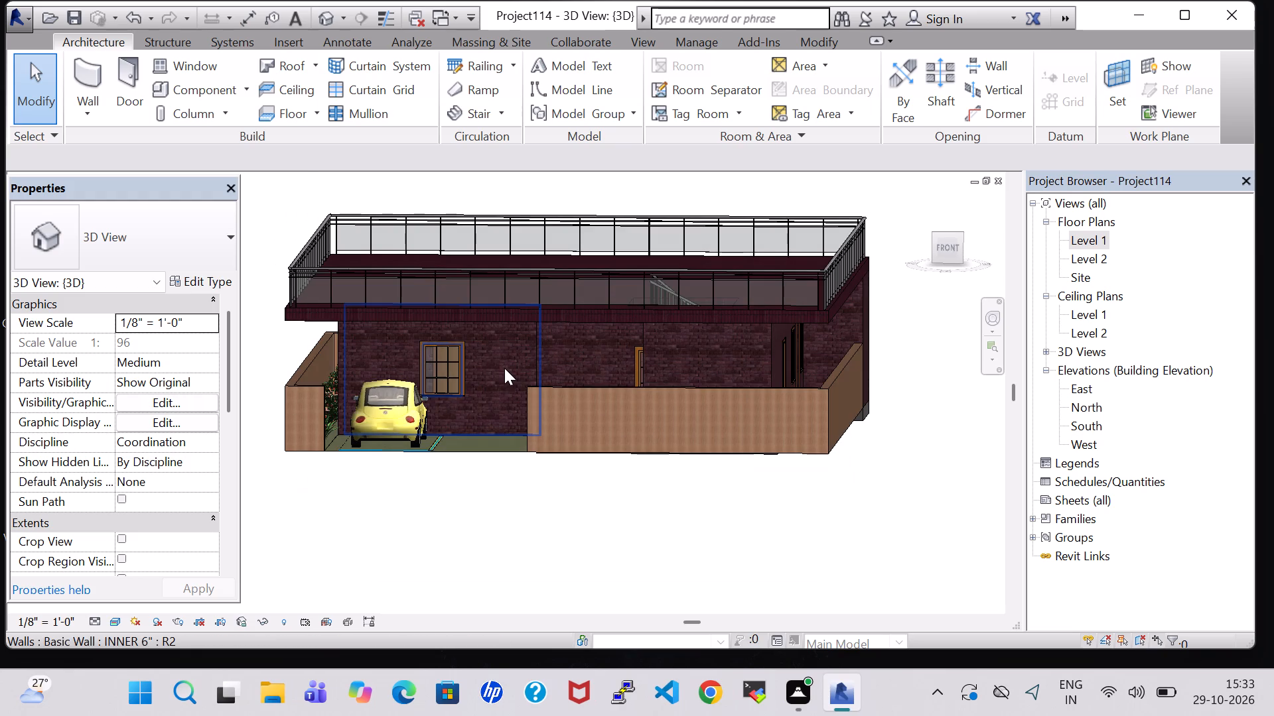
In the Level 1 floor plan, load the Washer component family from the US Imperial Specialty Equipment > Domestic library.
double_click(1098, 243)
scroll(434, 715, "down", 5)
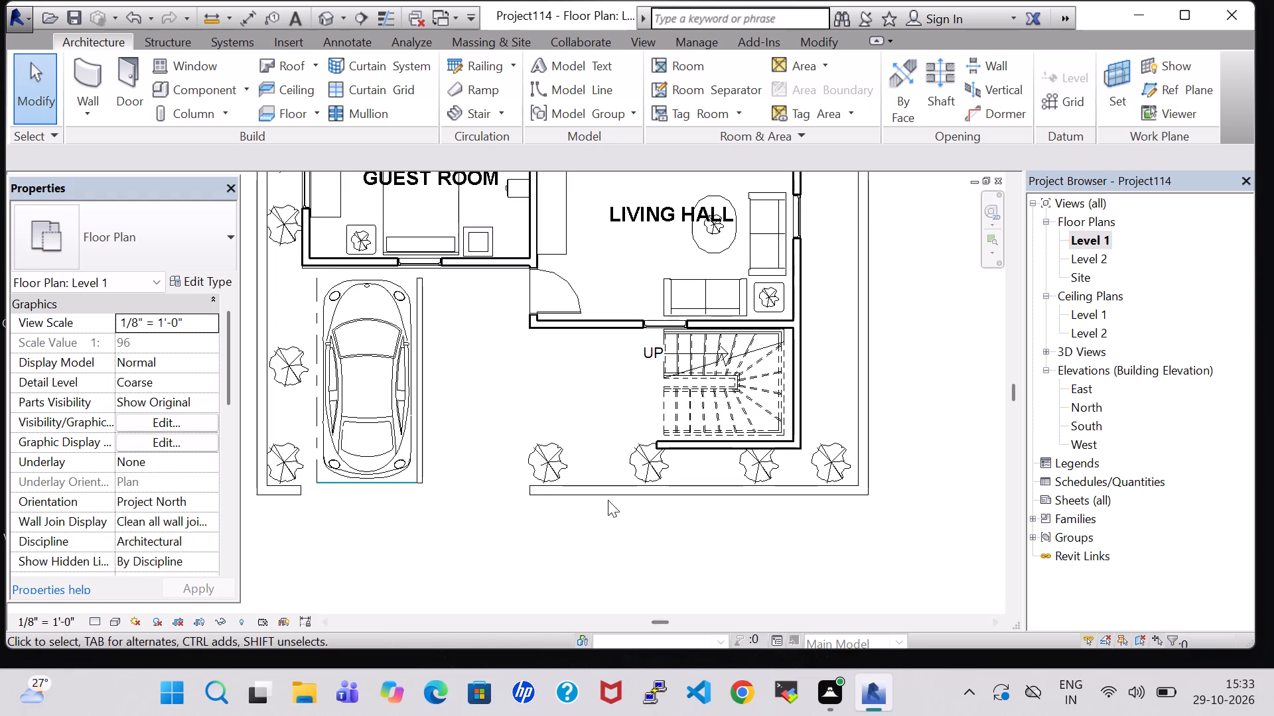
scroll(610, 500, "down", 6)
middle_click_drag(787, 322, 750, 454)
scroll(749, 455, "up", 7)
middle_click_drag(705, 455, 742, 432)
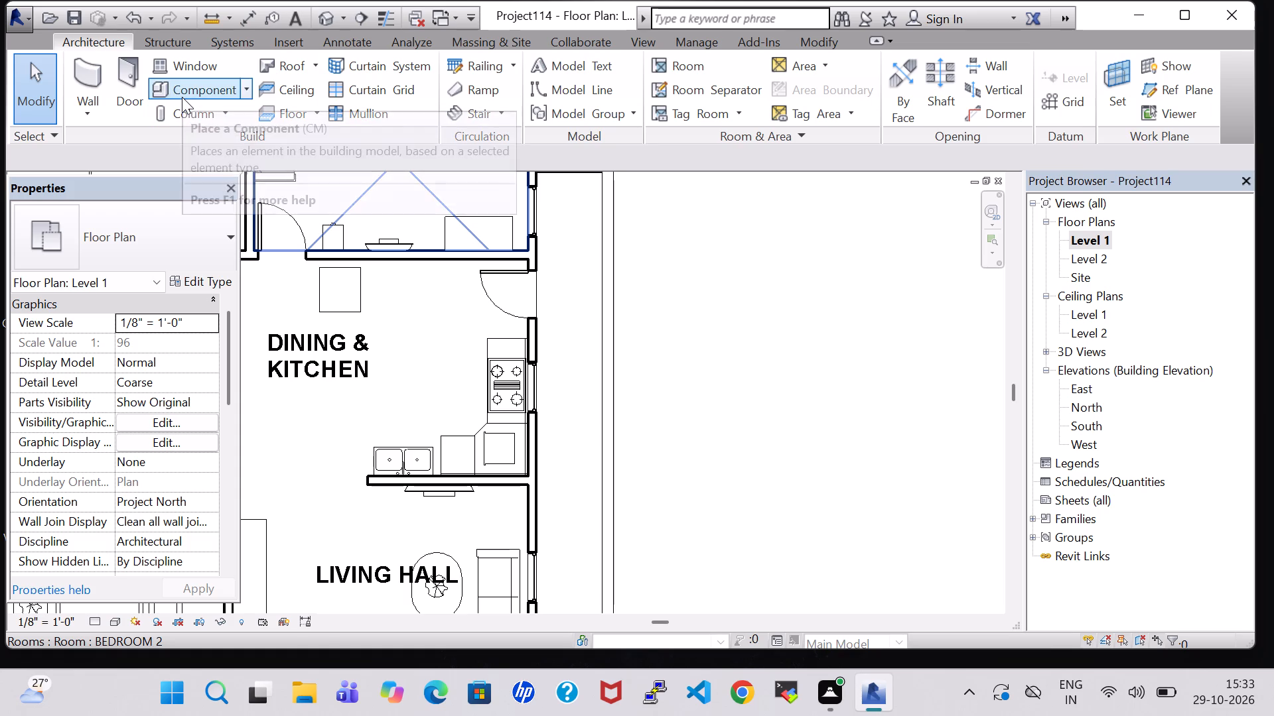
left_click(182, 97)
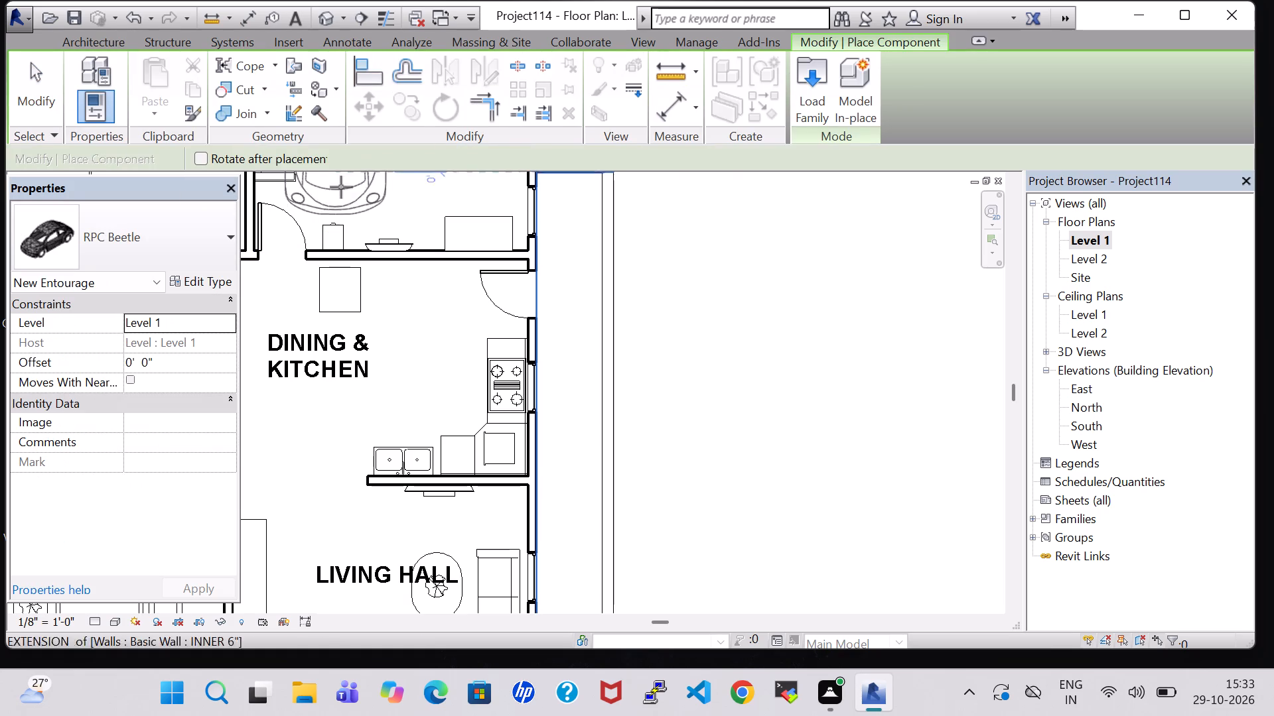
left_click(813, 115)
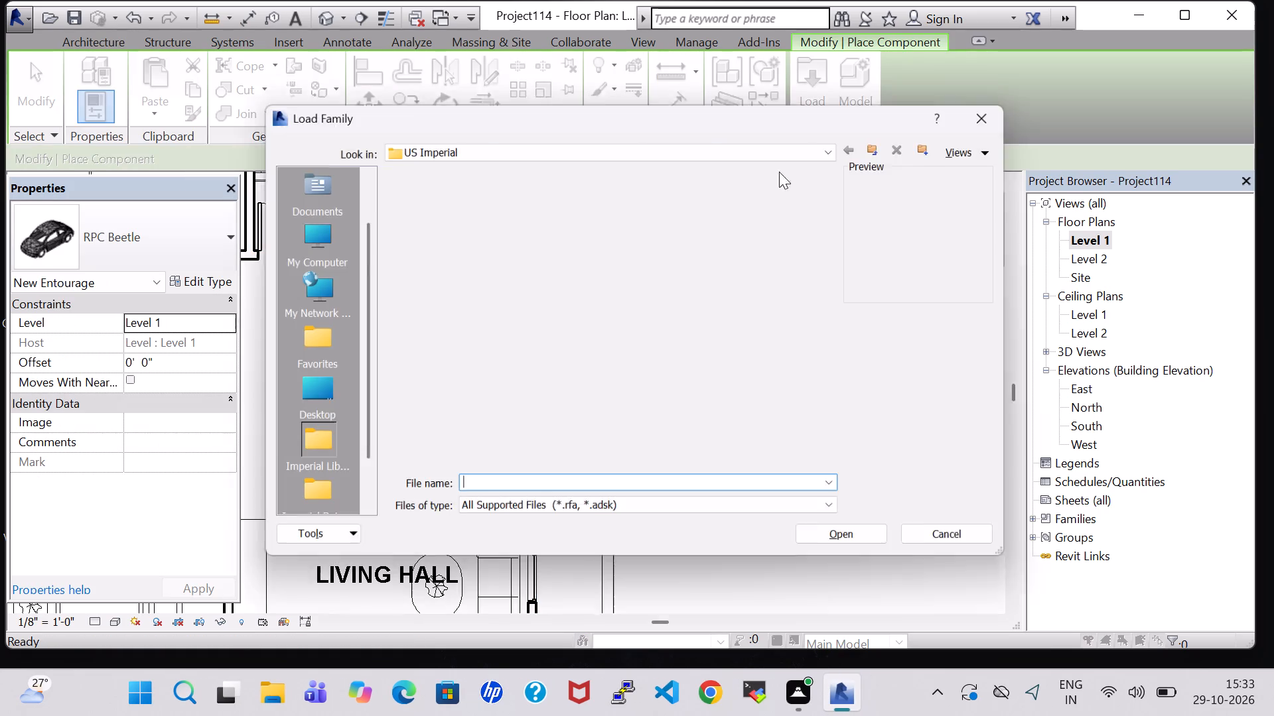
left_click(670, 361)
key("s")
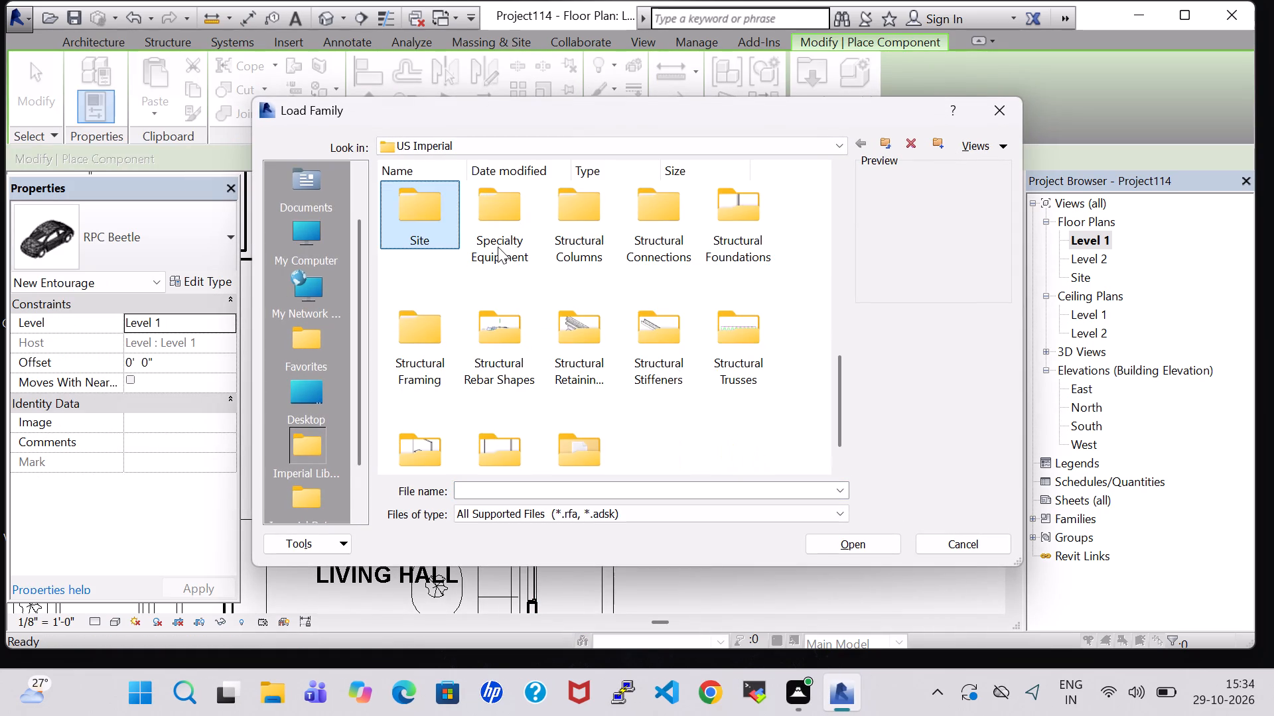
double_click(498, 247)
double_click(504, 217)
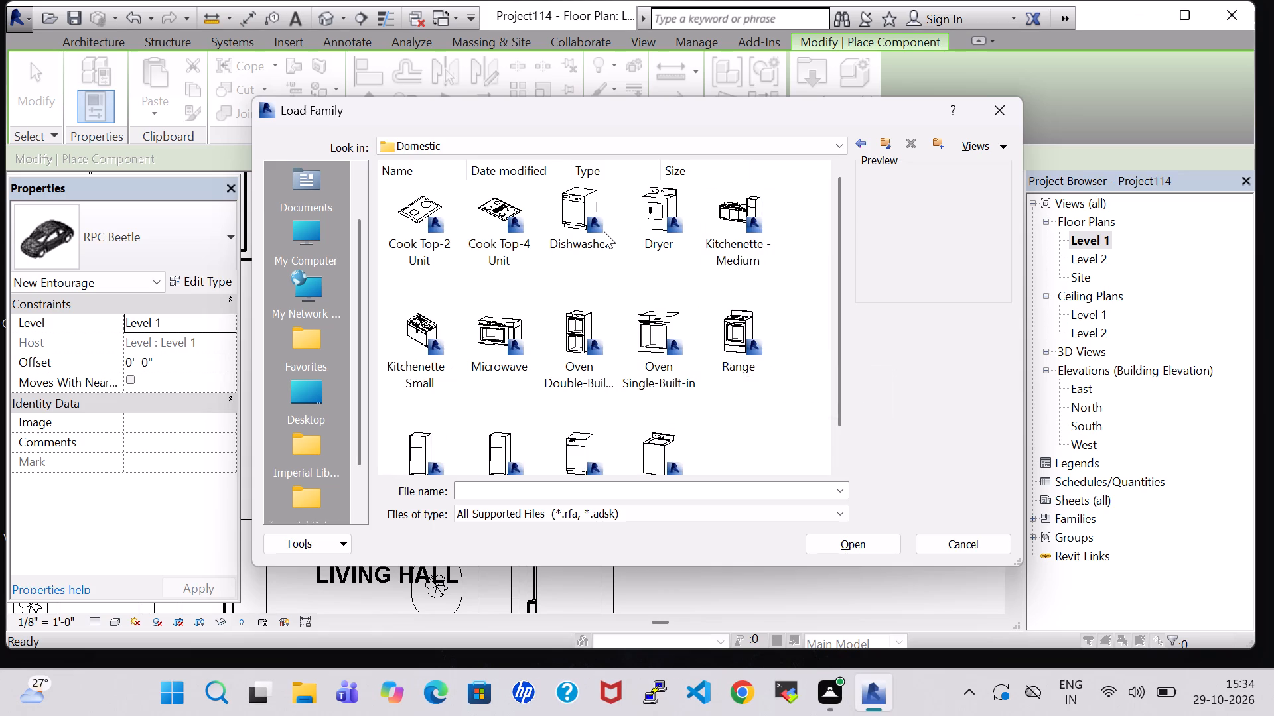
left_click(584, 228)
scroll(695, 431, "down", 1)
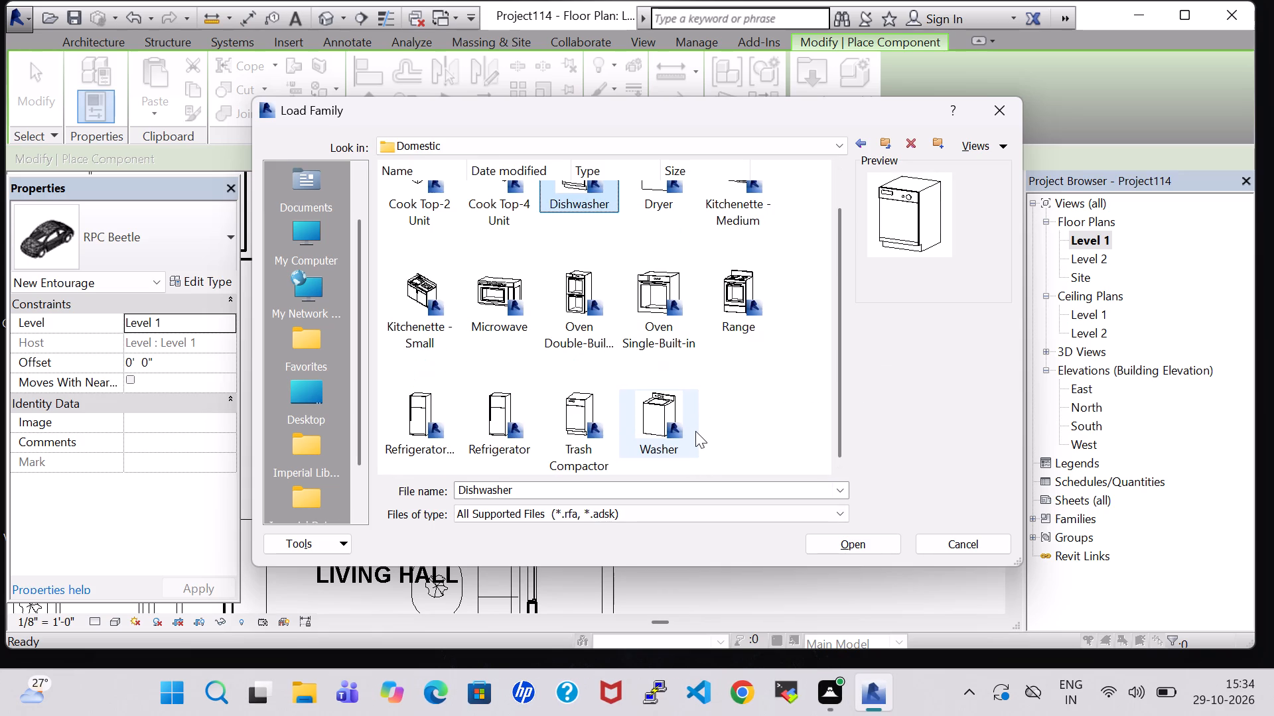
left_click(654, 423)
left_click(861, 544)
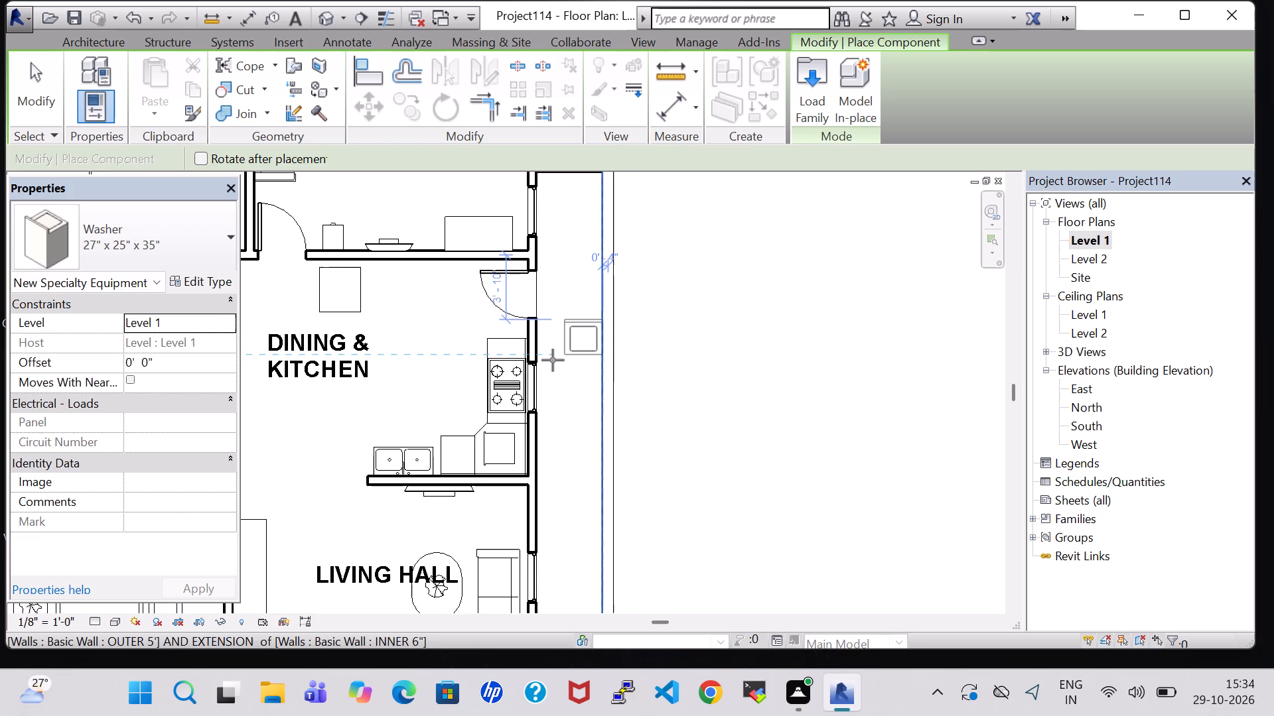
Place the 27" x 25" x 35" washer, rotated to back onto the kitchen's outer wall beside the counter corner, and nudge it closer to the wall.
scroll(553, 360, "up", 6)
key("space")
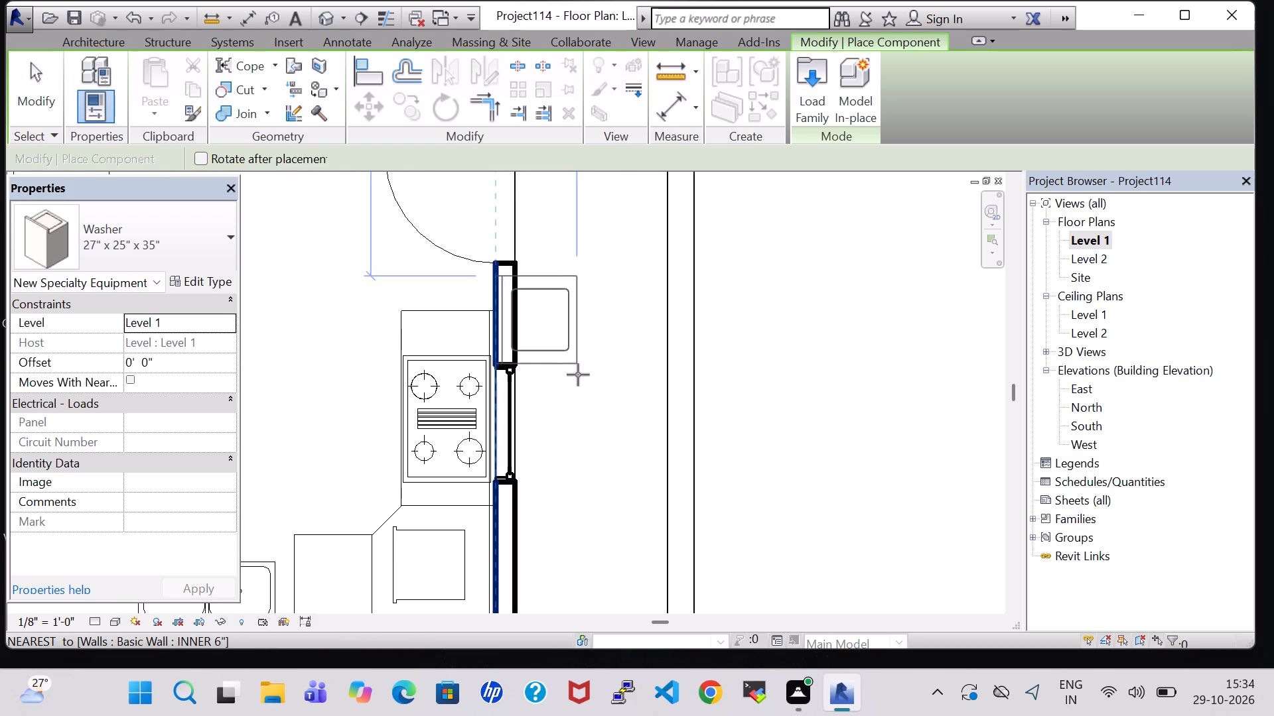
scroll(591, 378, "down", 3)
middle_click_drag(591, 378, 620, 552)
middle_click_drag(620, 552, 632, 222)
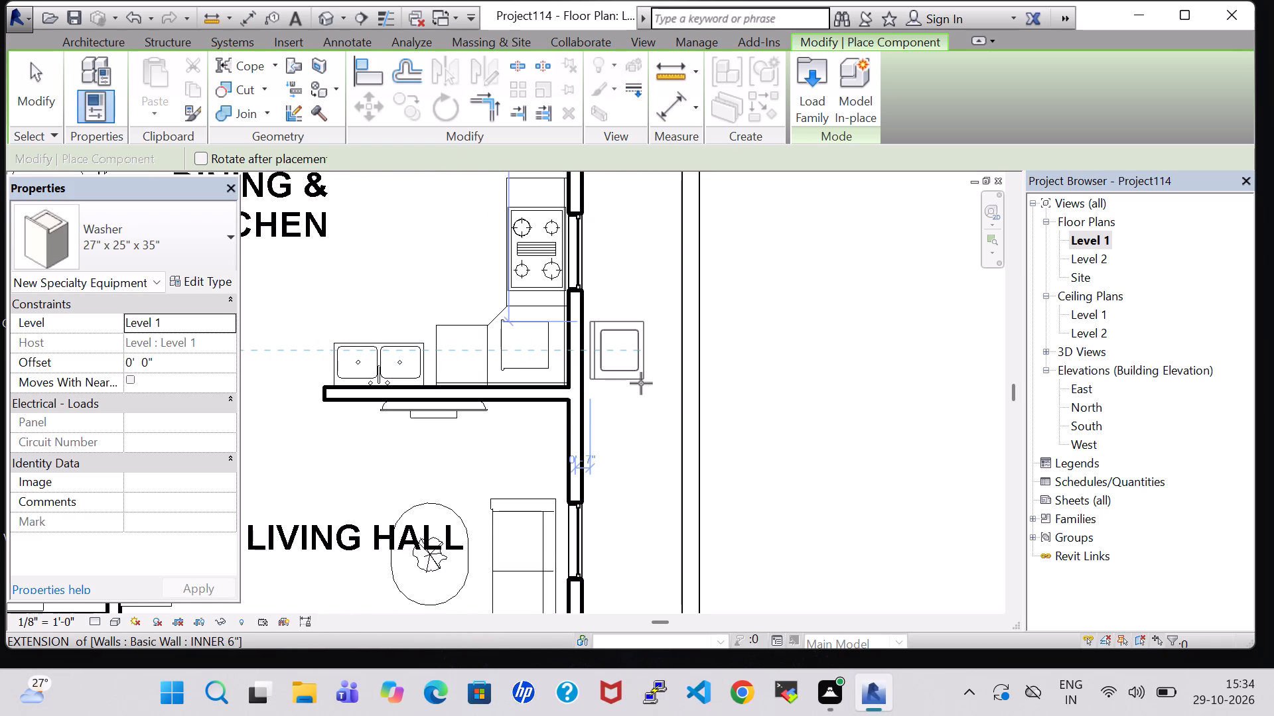
left_click(641, 383)
key("Escape")
key("Escape")
left_click(636, 373)
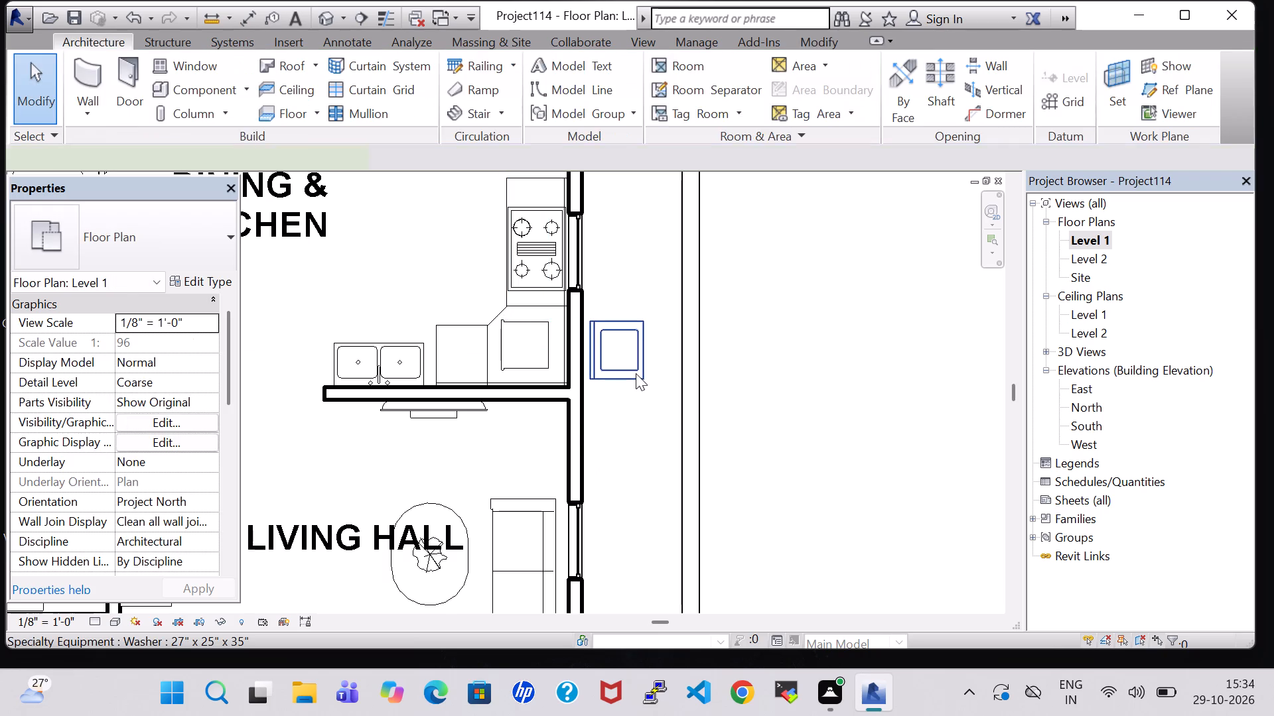
key("Left")
left_click(827, 306)
Load the Sink Vanity-Round component family from the architectural plumbing fixtures' Sinks library.
middle_click_drag(814, 305, 786, 471)
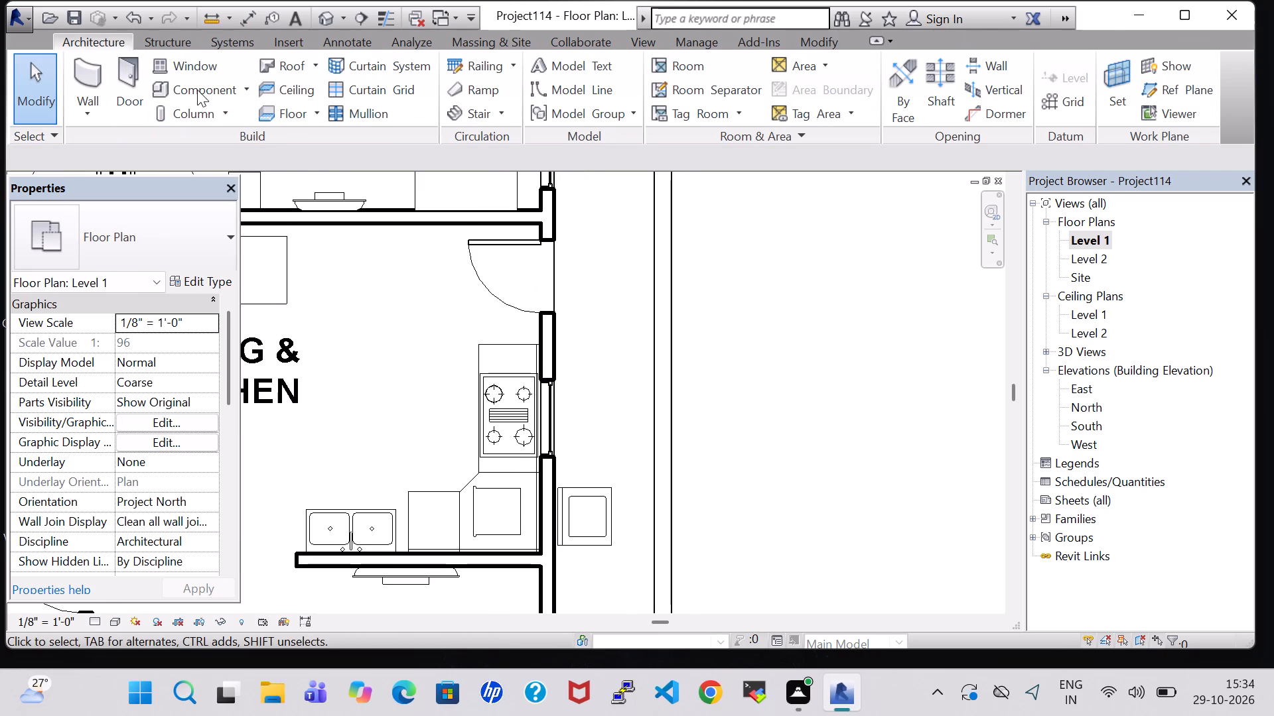
left_click(197, 88)
left_click(800, 85)
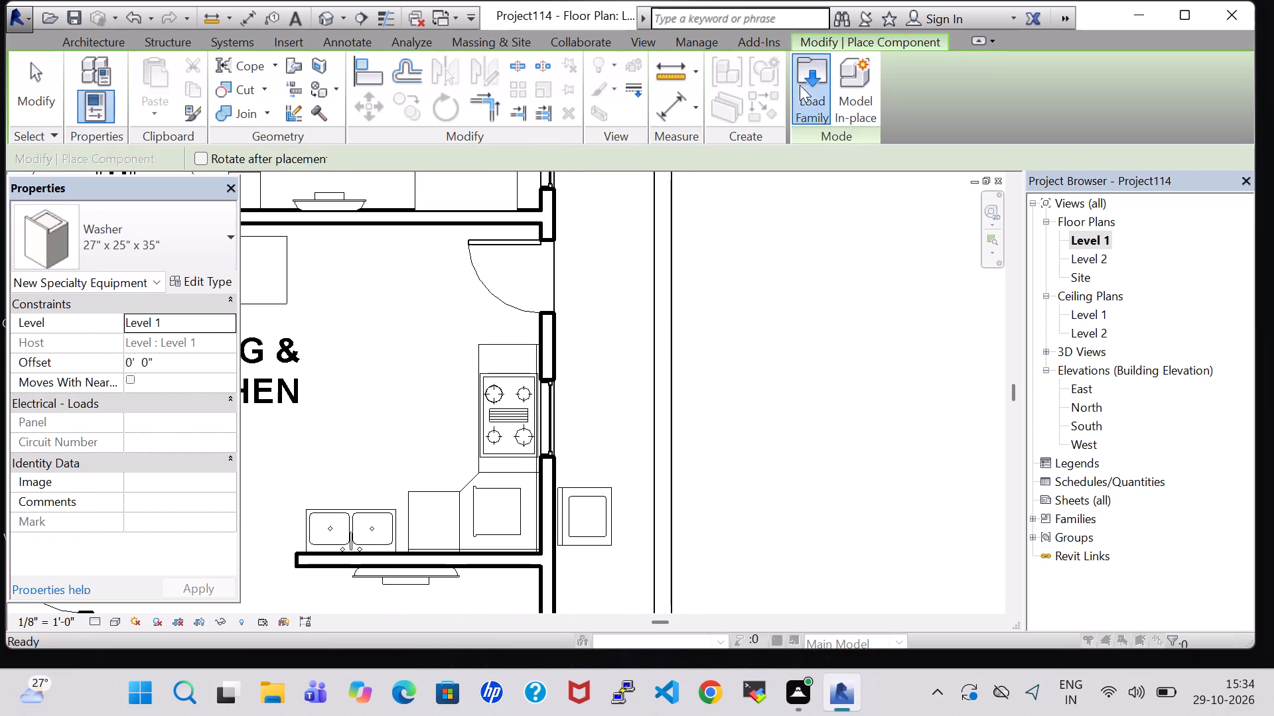
left_click(731, 448)
key("p")
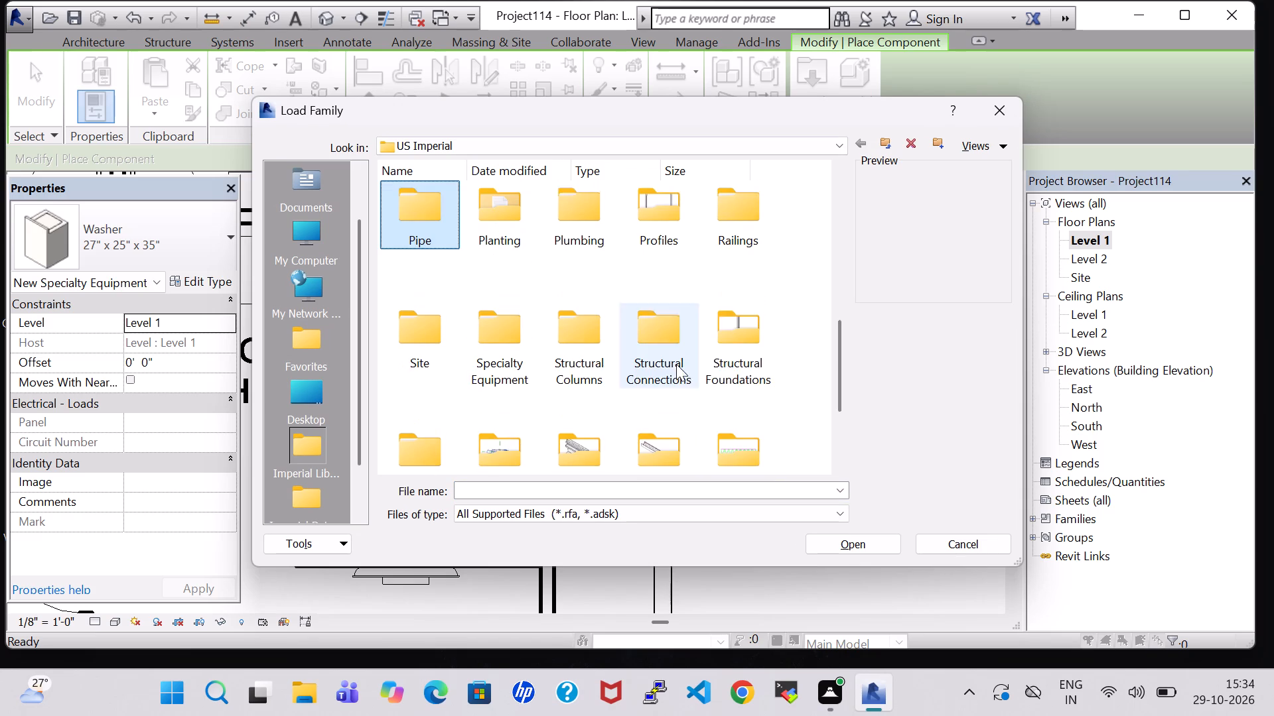
double_click(555, 223)
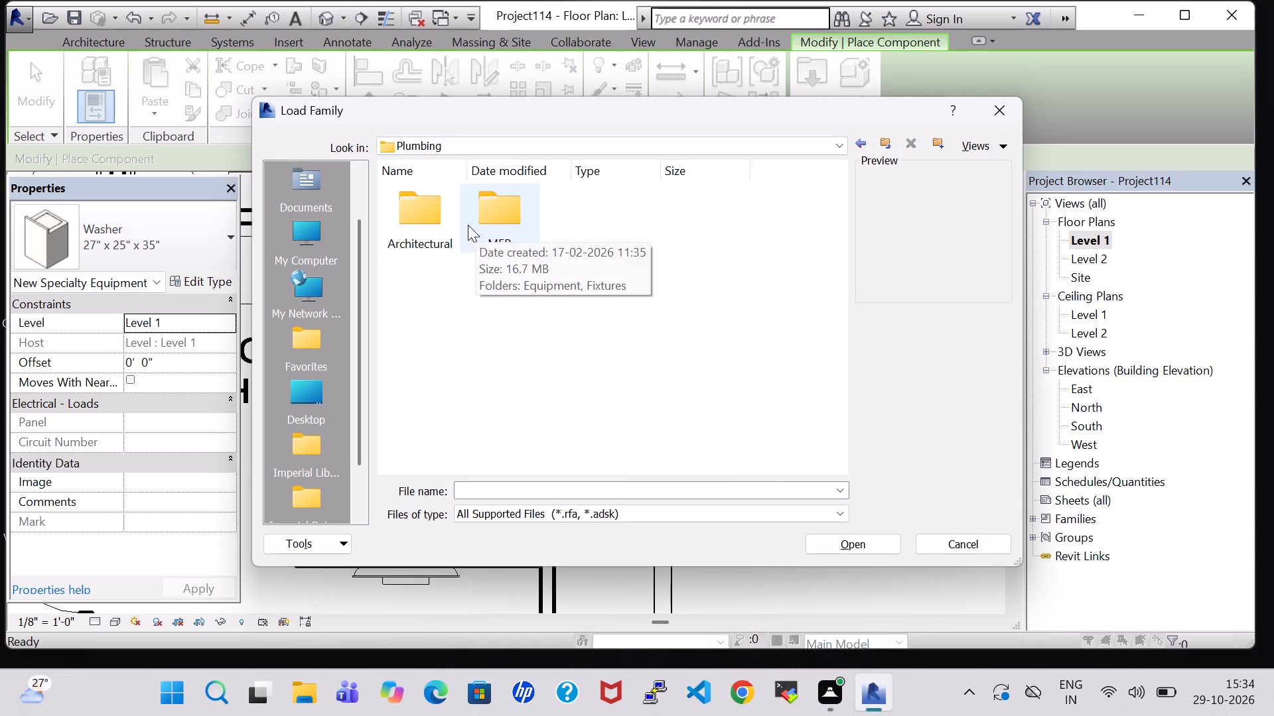
double_click(436, 225)
double_click(477, 221)
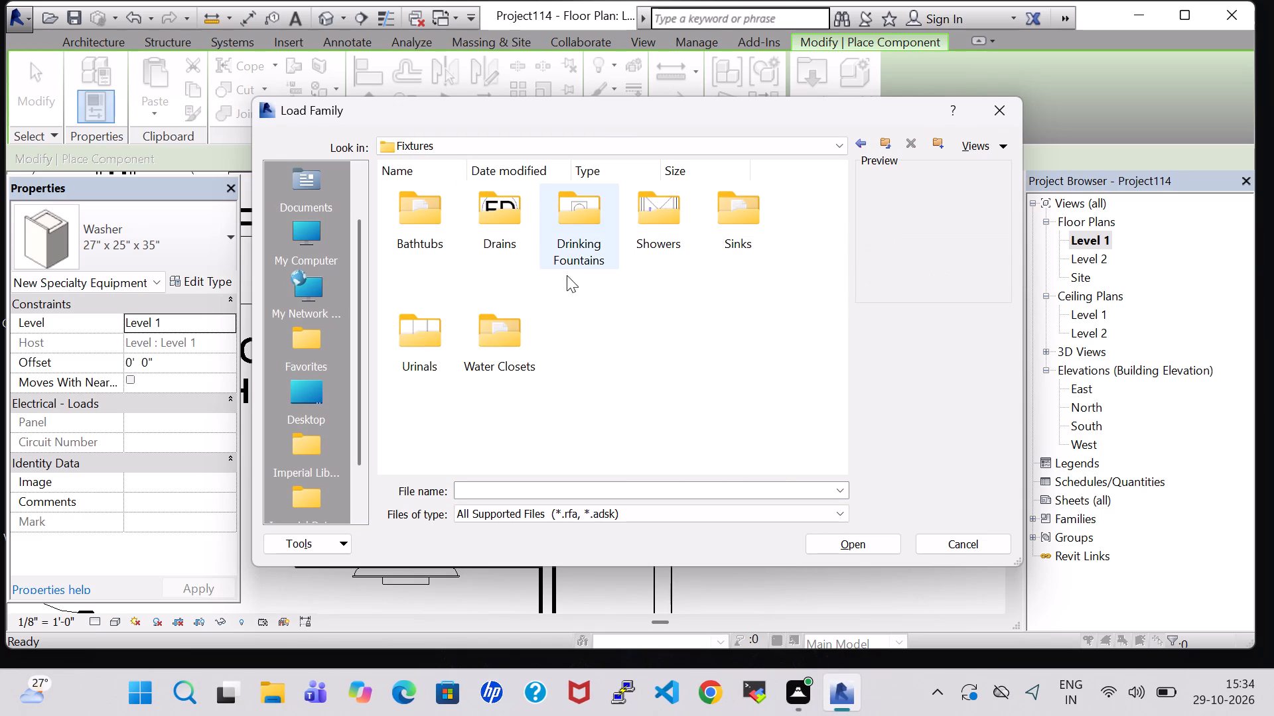
triple_click(741, 227)
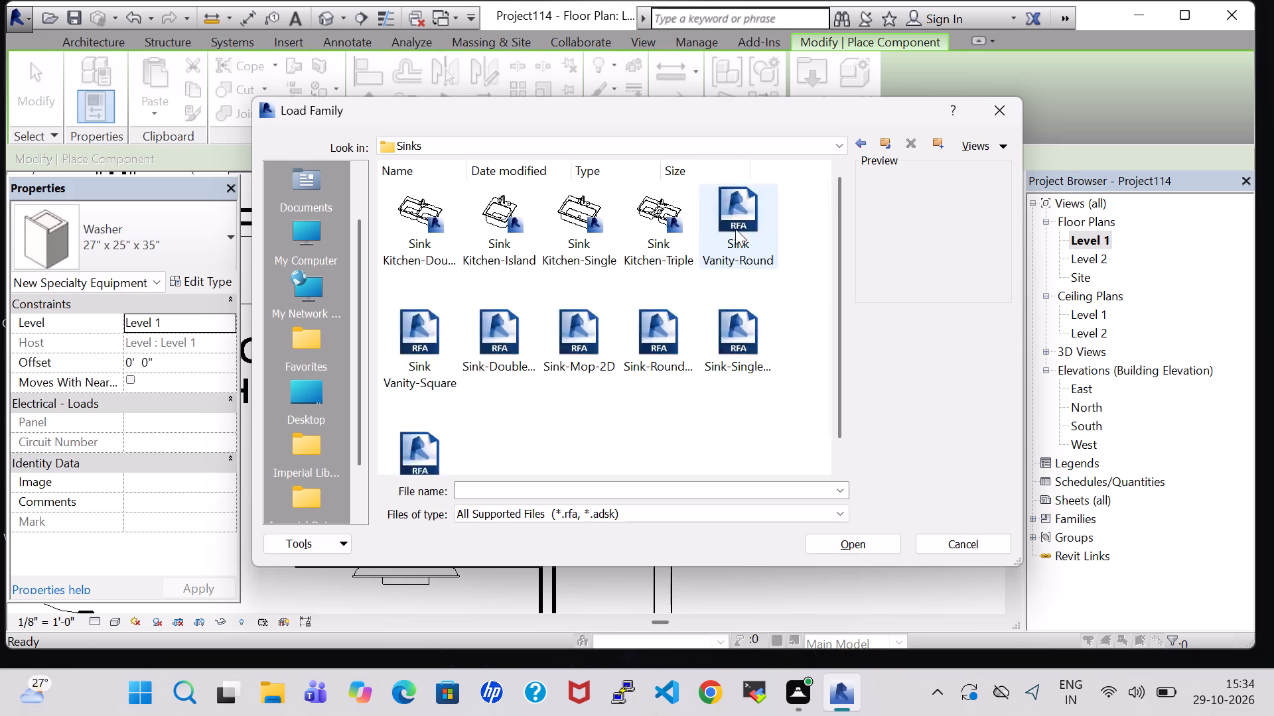
left_click(726, 249)
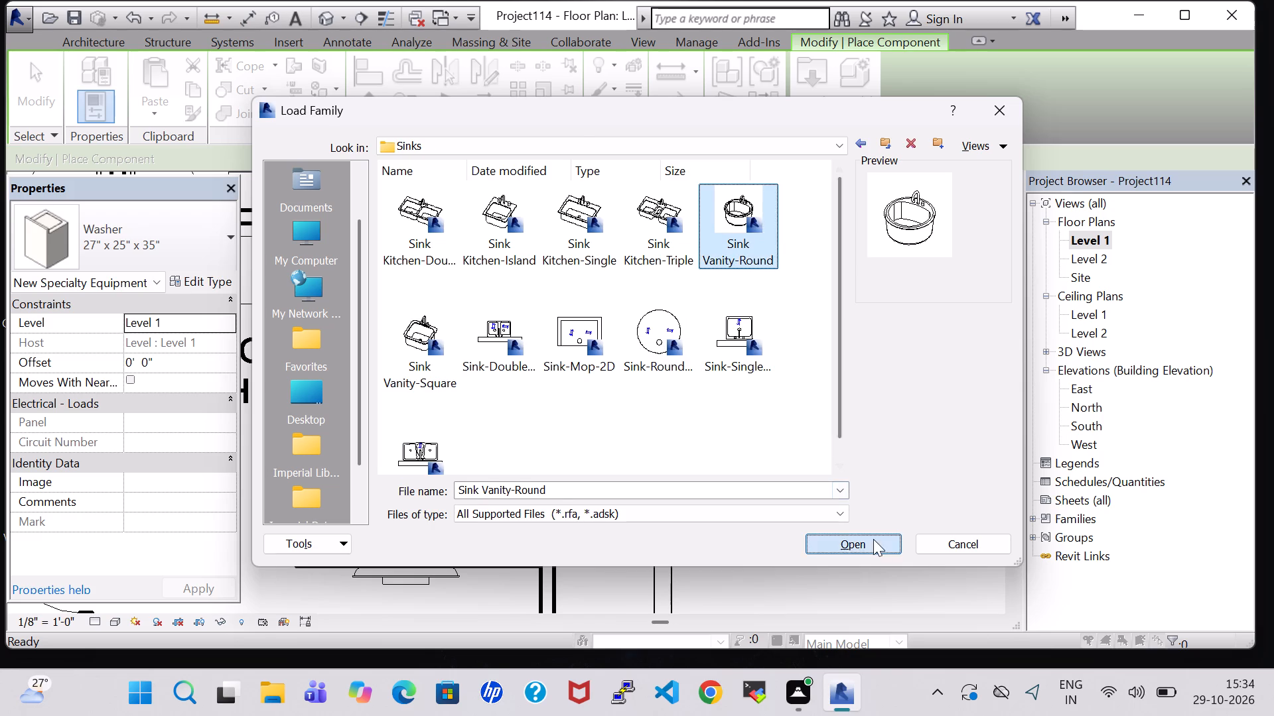
left_click(873, 539)
Place the 19" x 19" round vanity sink, rotated to back onto the kitchen's outer wall, between the side door and the window.
scroll(642, 390, "up", 7)
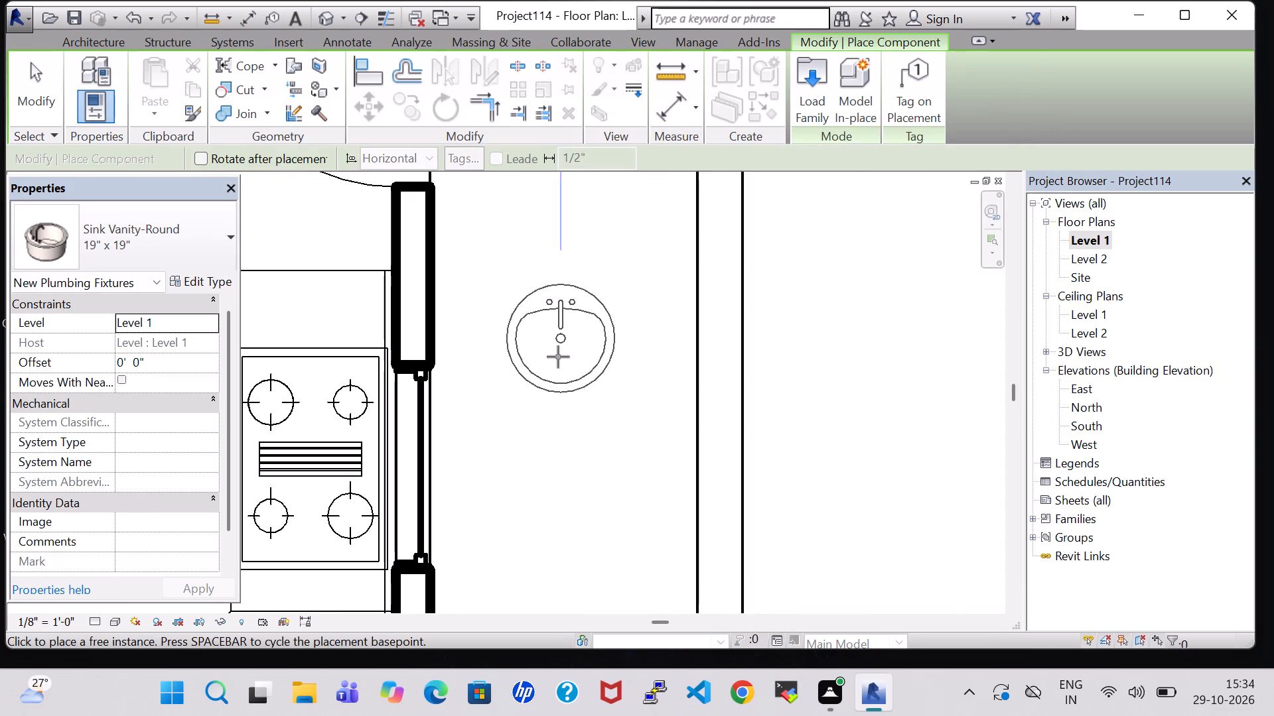
key("space")
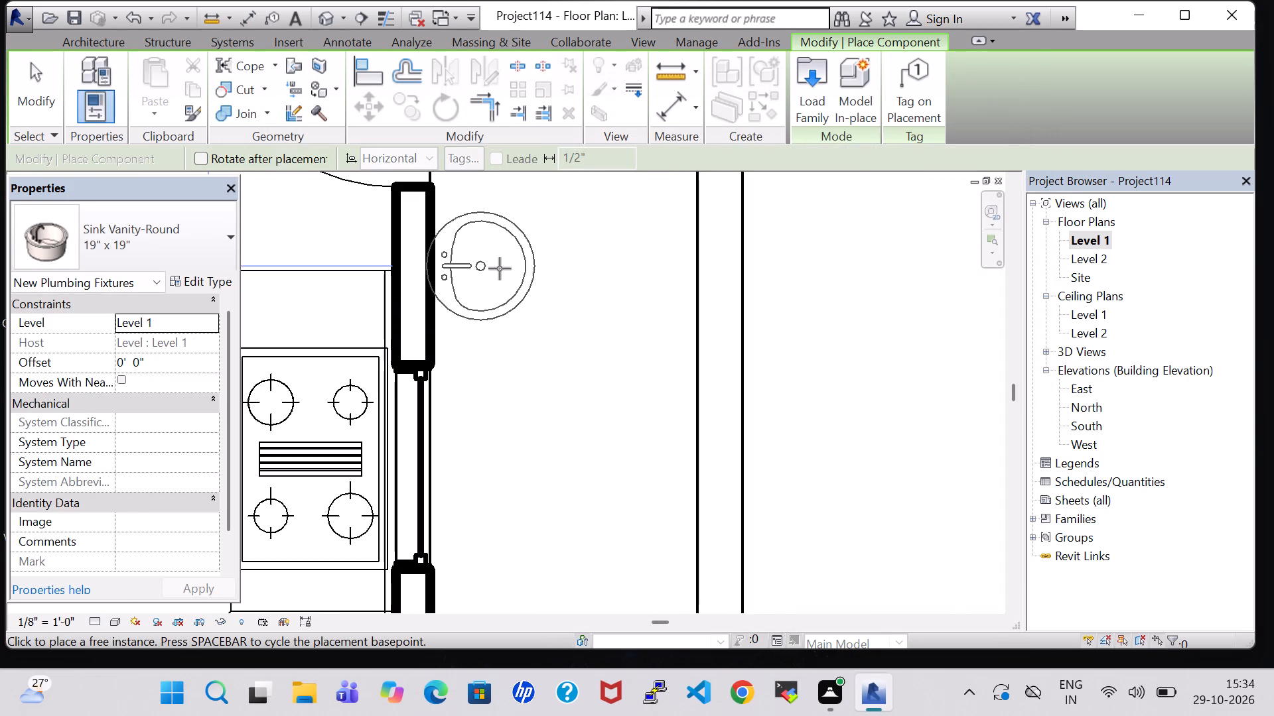
left_click(500, 268)
key("Escape")
key("Escape")
key("Escape")
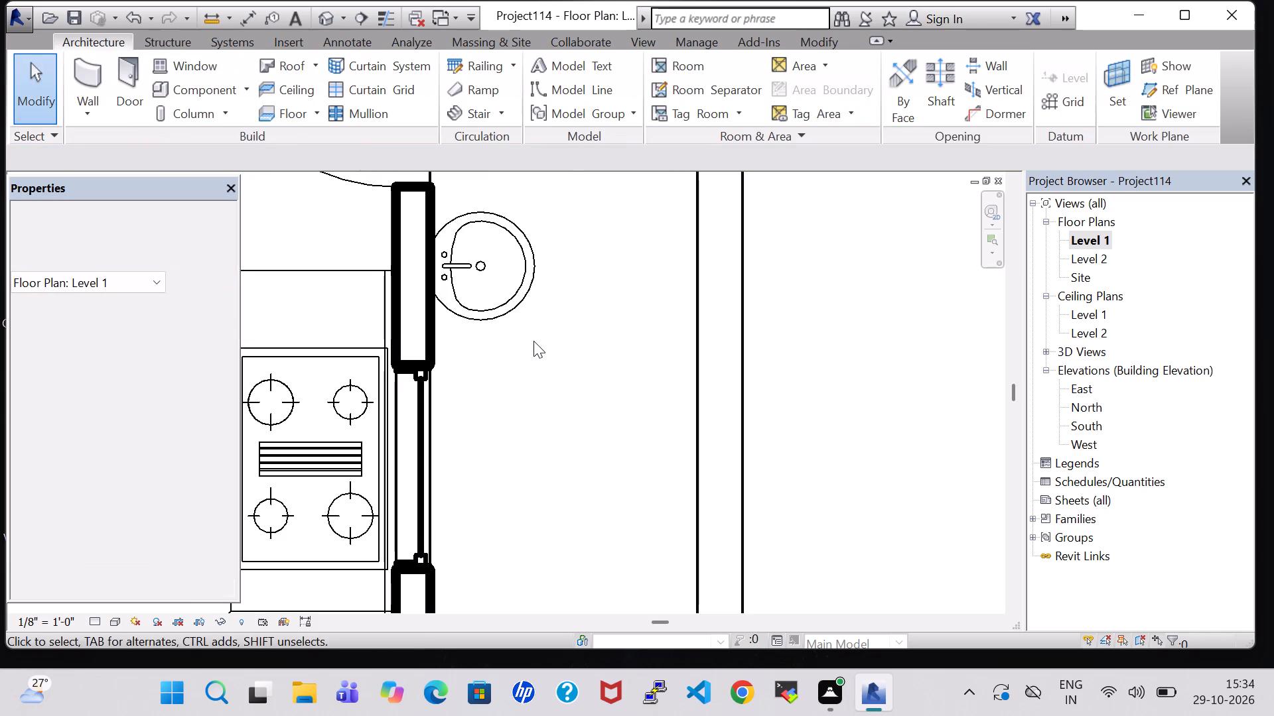
Load the Dishwasher component family from the Specialty Equipment > Domestic library.
scroll(533, 341, "down", 9)
middle_click_drag(533, 341, 533, 324)
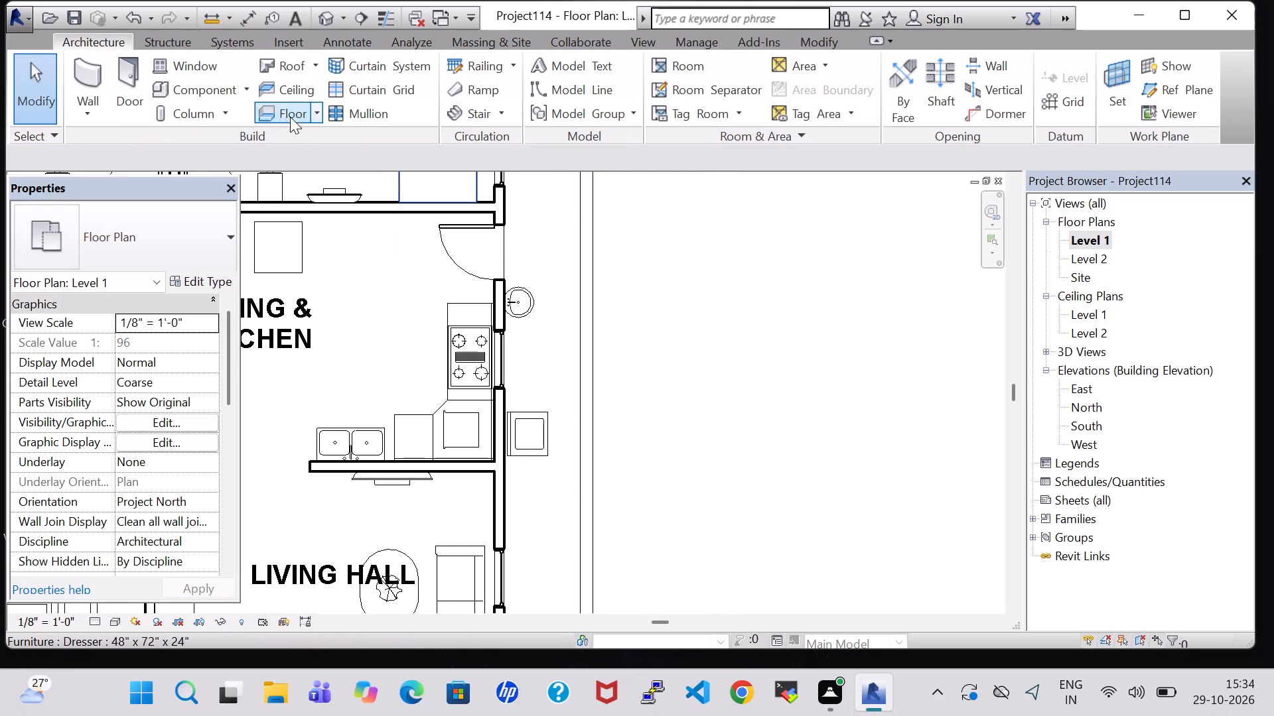
left_click(207, 92)
left_click(796, 101)
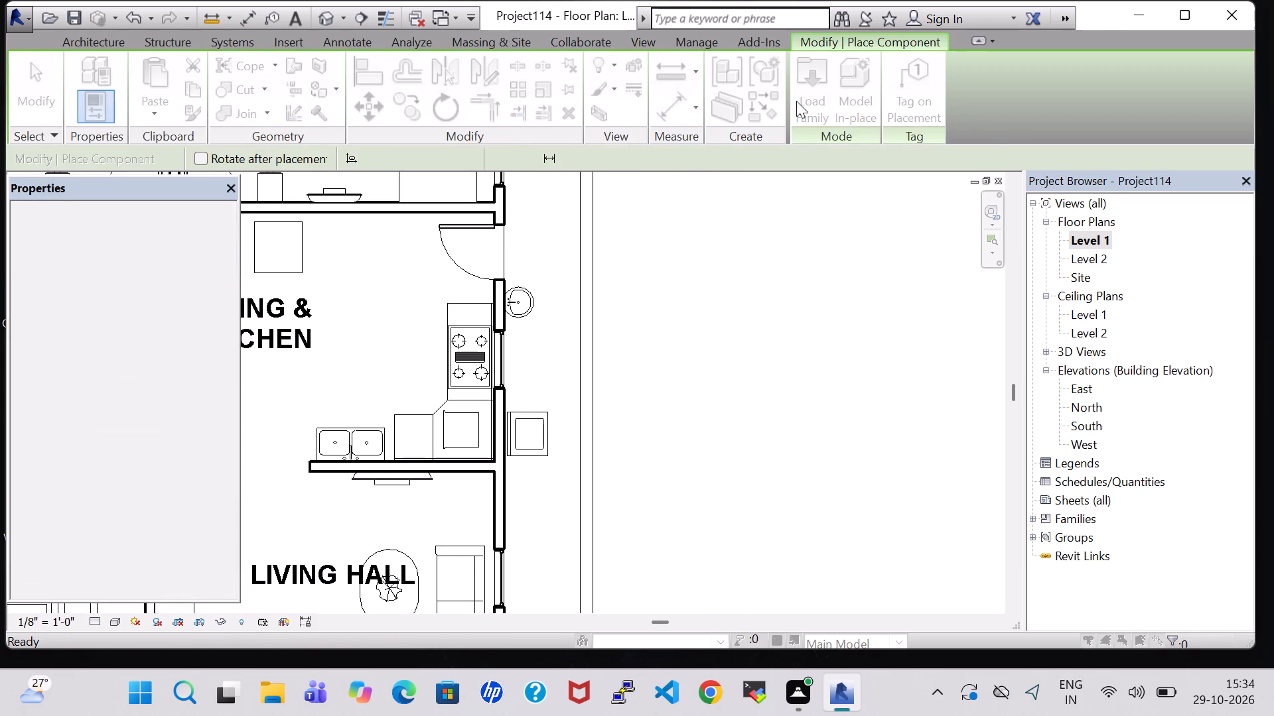
left_click(736, 329)
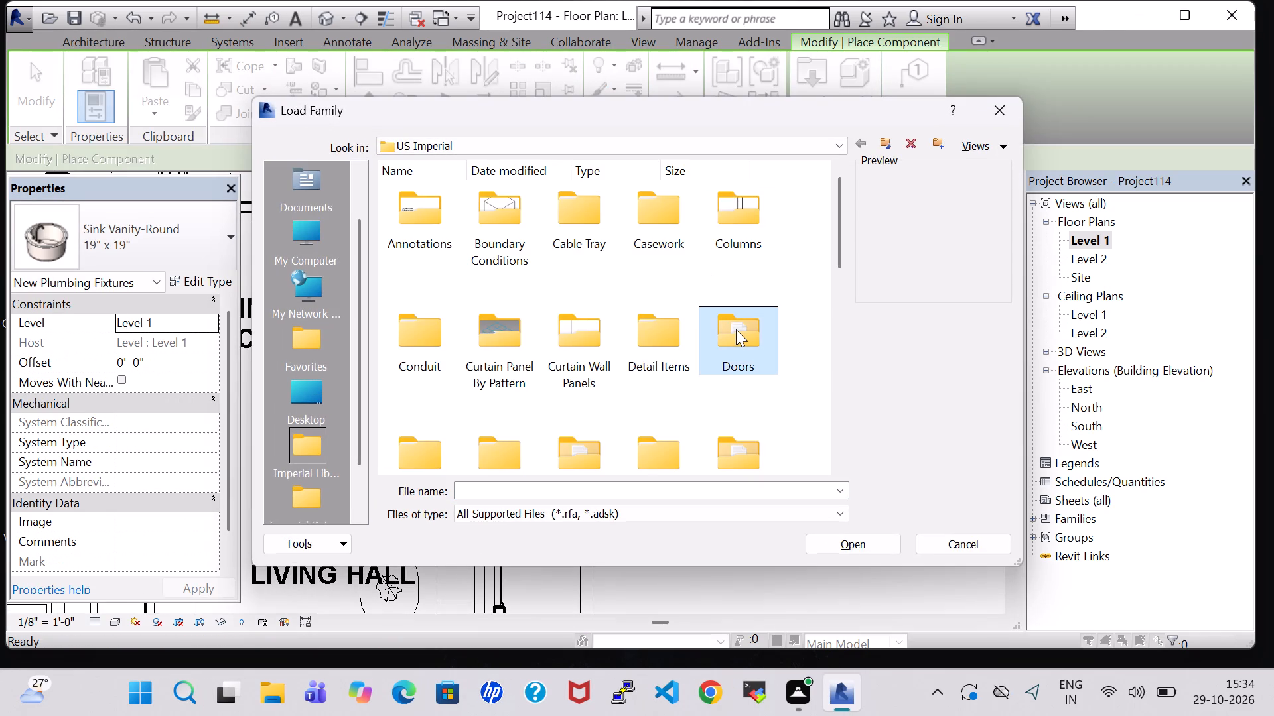
key("s")
double_click(484, 262)
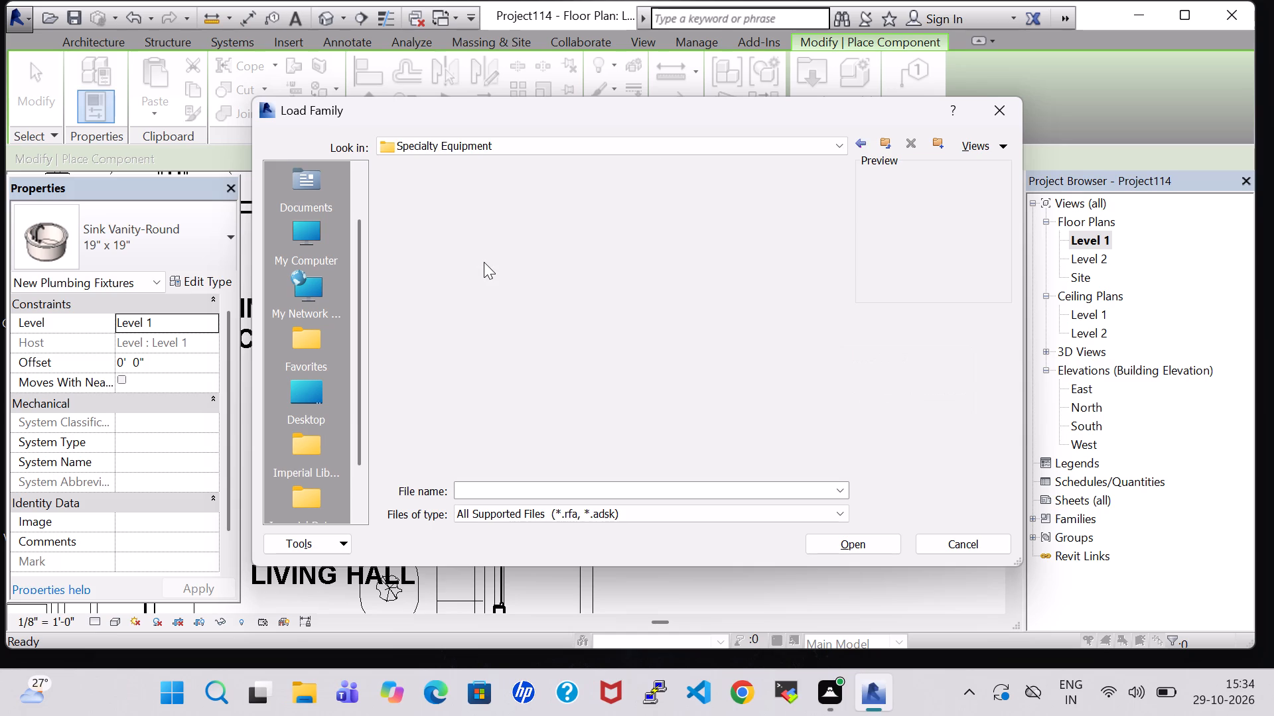
double_click(519, 212)
scroll(565, 260, "down", 1)
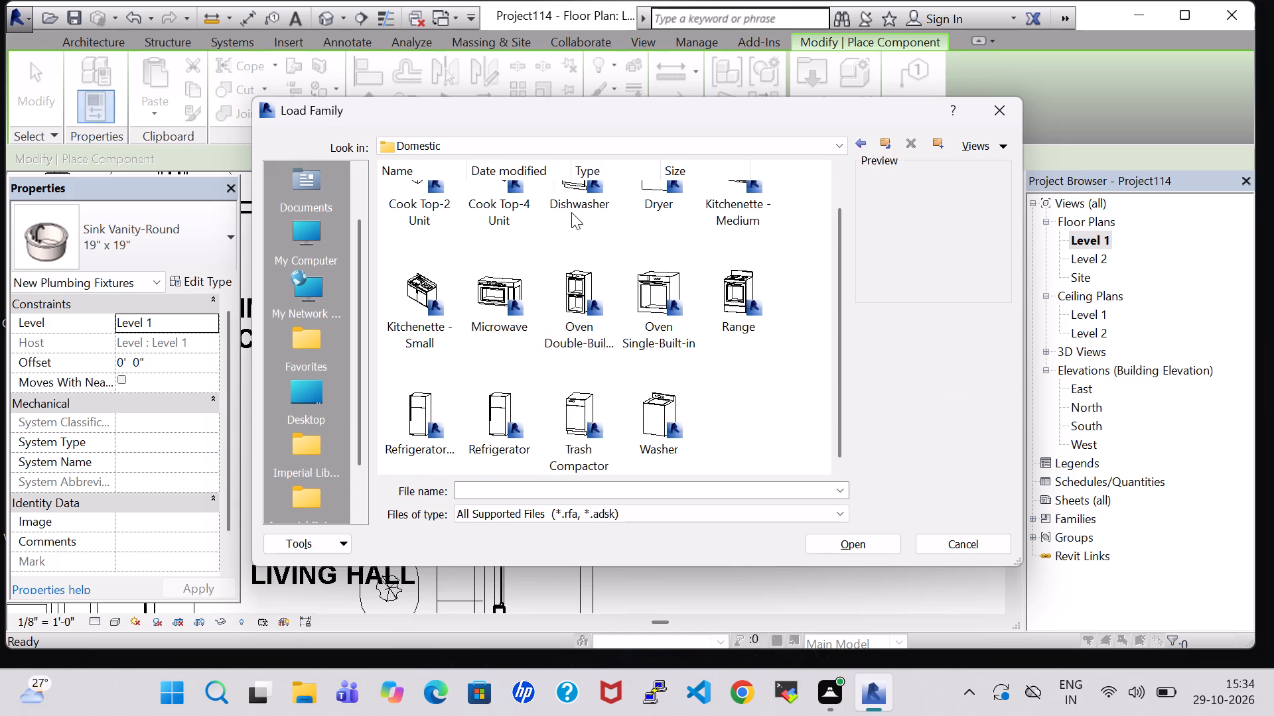
left_click(575, 195)
left_click(848, 542)
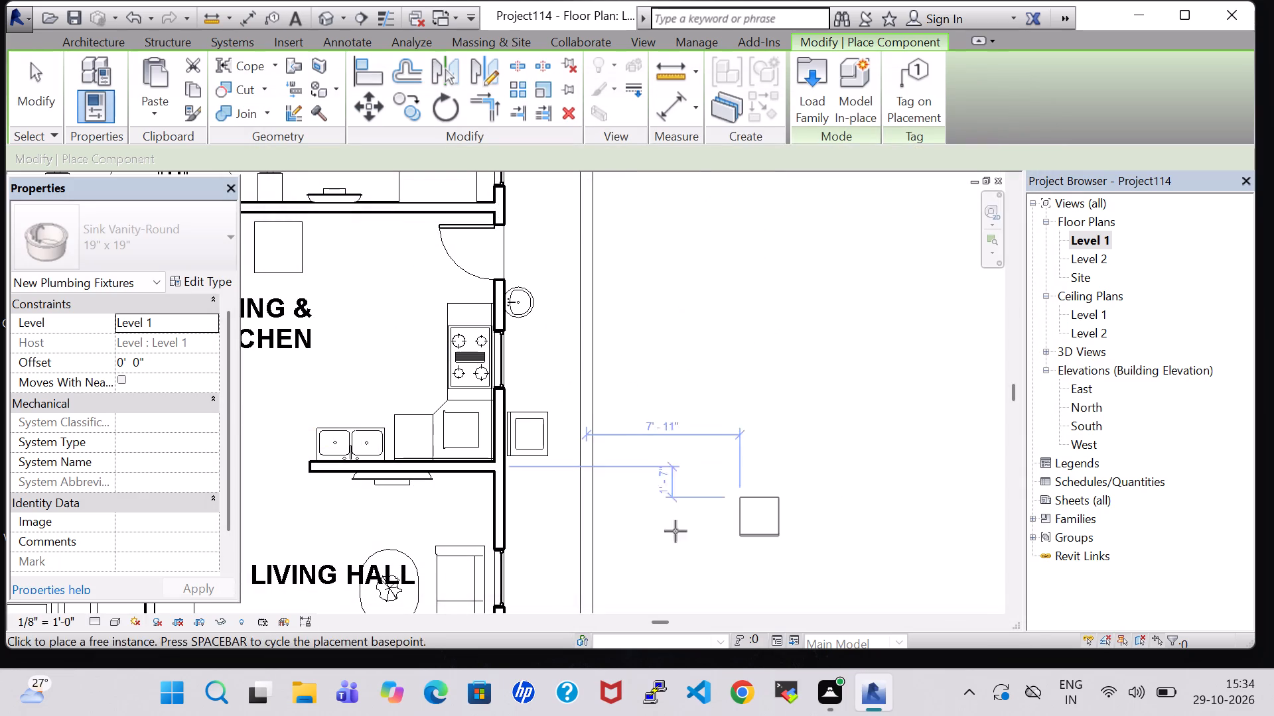
Place the 24" x 24" x 34" dishwasher in the side passage next to the washer, outside the living hall wall.
left_click(518, 526)
key("Escape")
key("Escape")
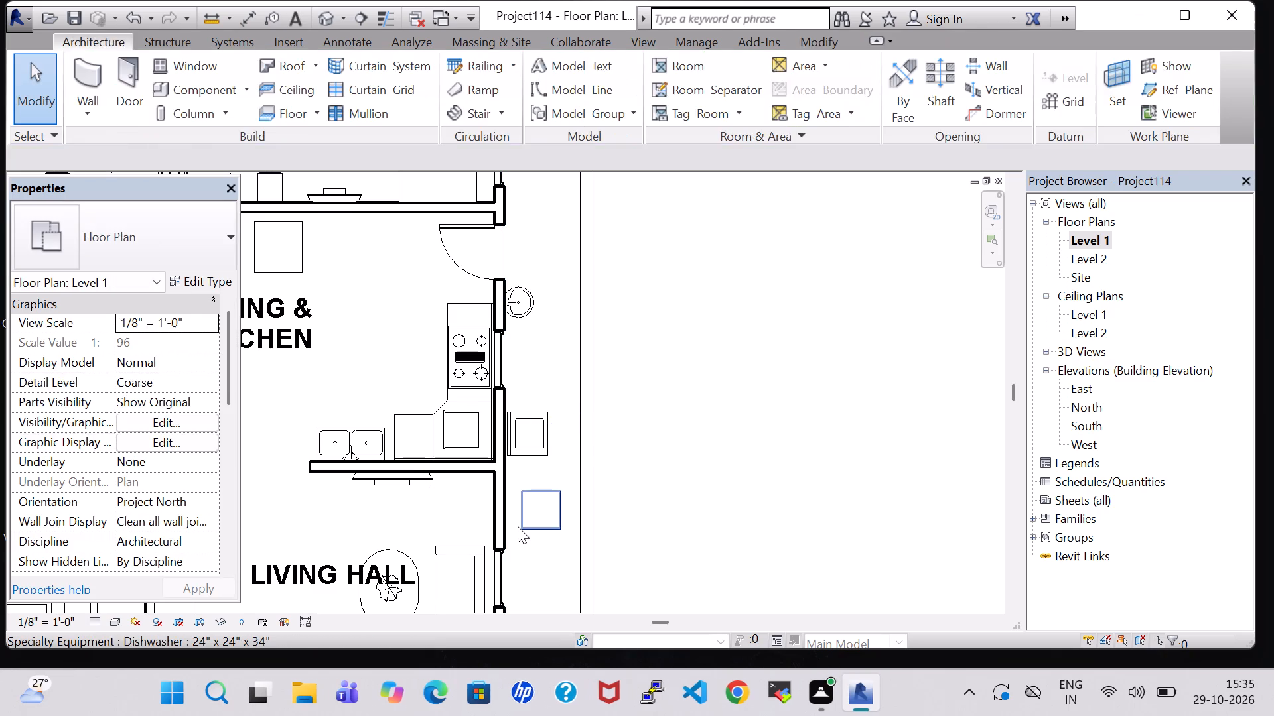
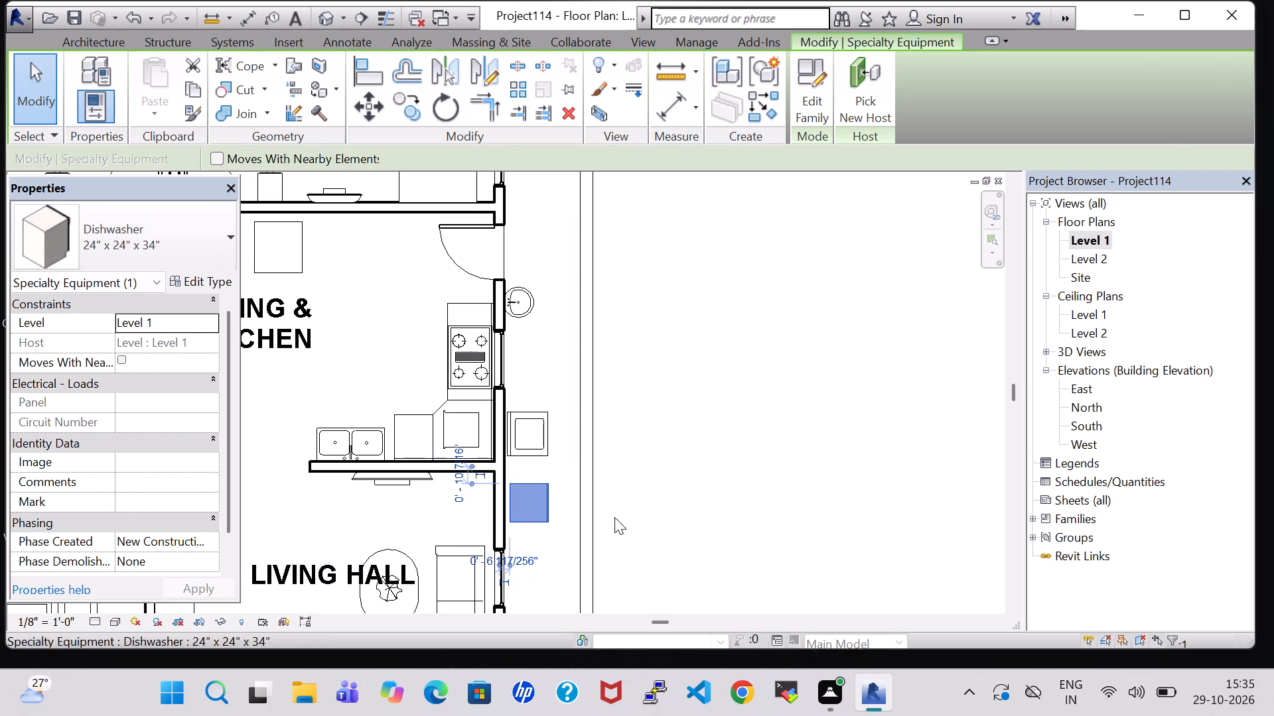
Nudge the dishwasher in the side passage slightly toward the house's outer wall, roughly in line with the washer.
left_click(681, 499)
scroll(660, 499, "up", 6)
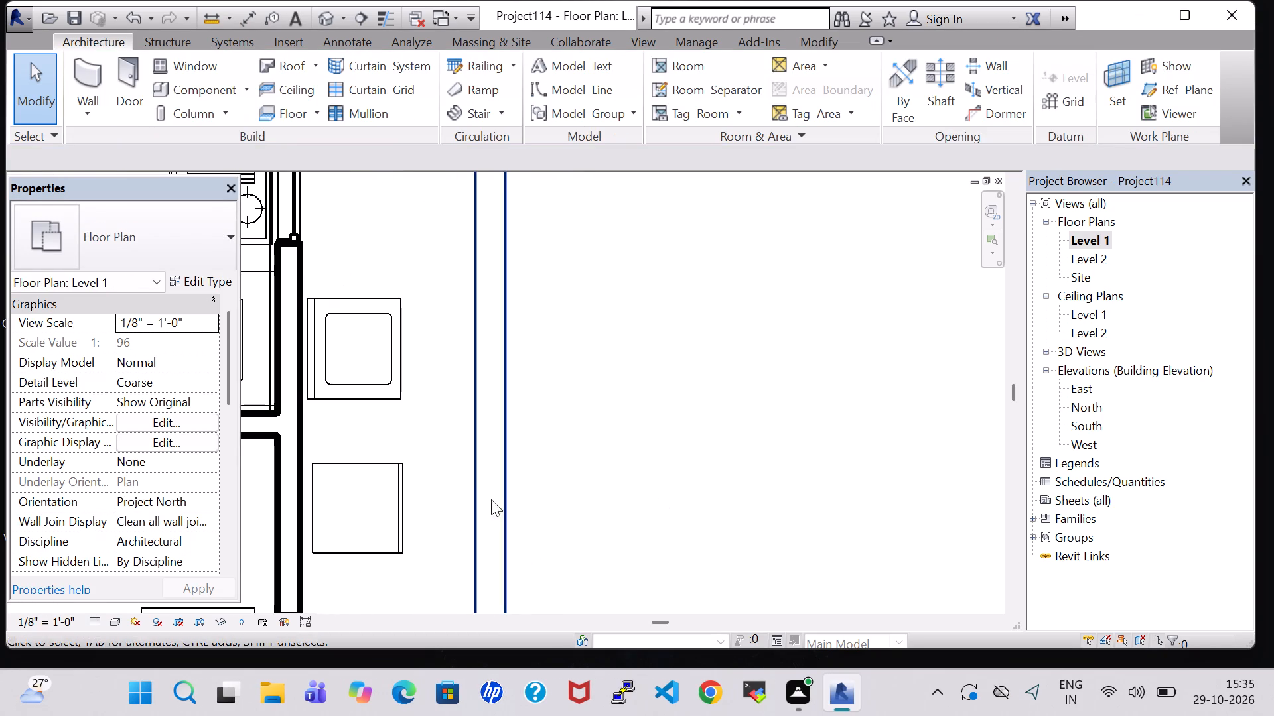
left_click(401, 497)
key("Left")
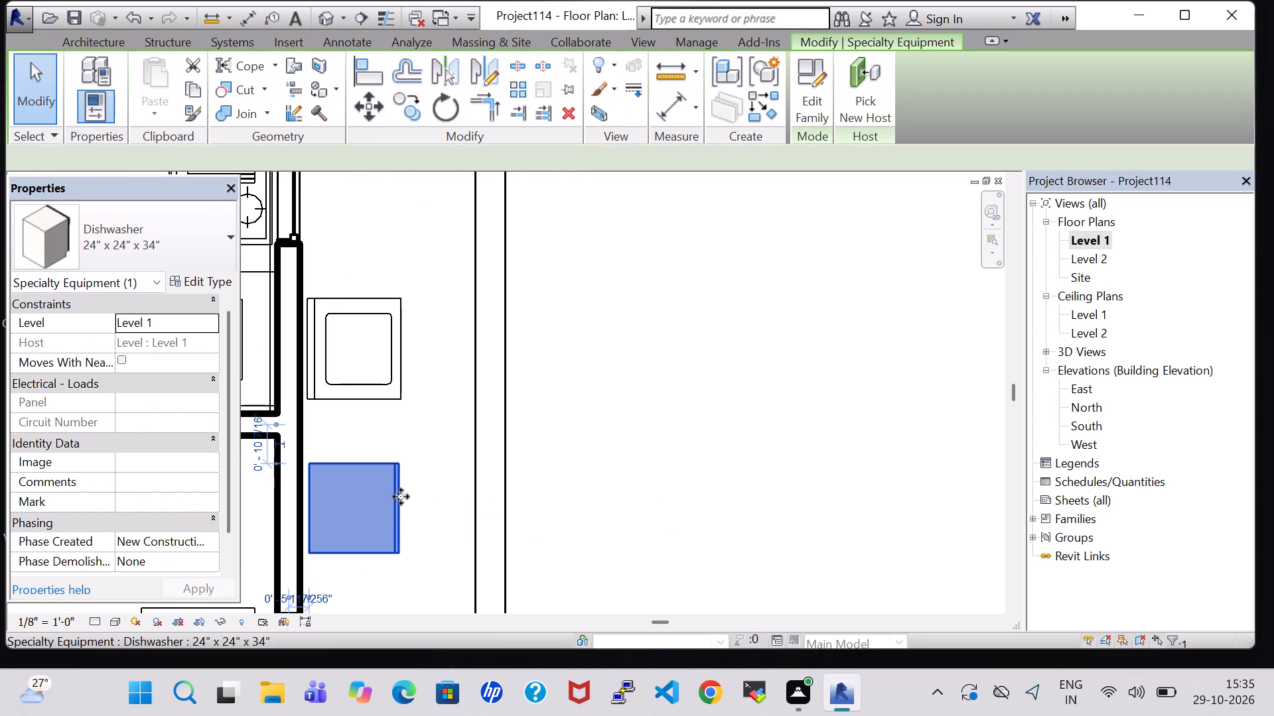
left_click(629, 451)
scroll(545, 410, "down", 5)
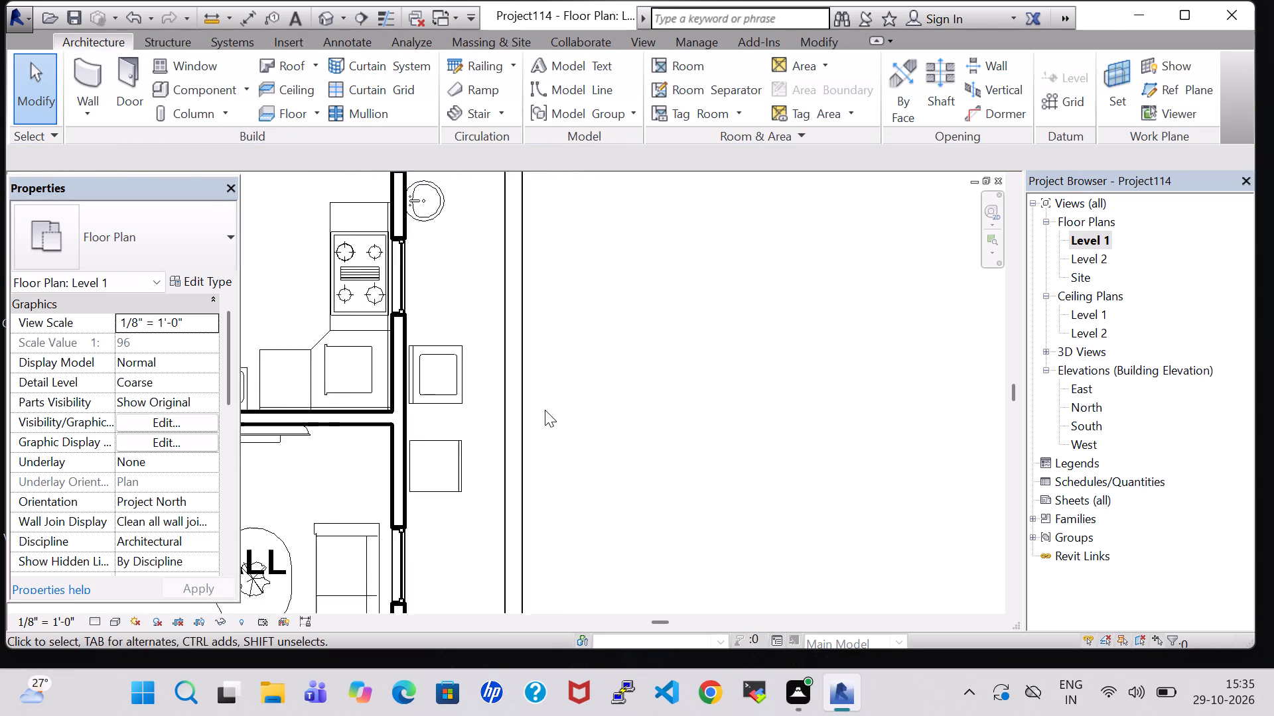
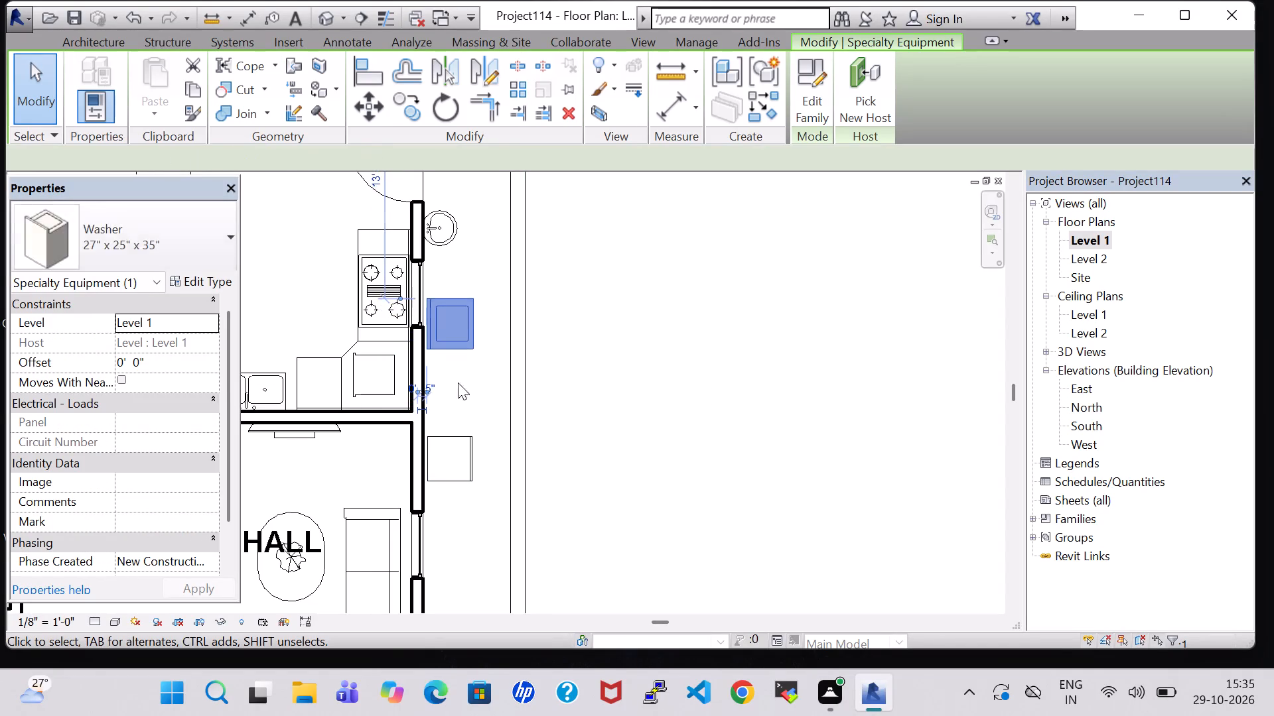
Nudge the washer in the side passage slightly along the house's outer wall toward the round sink.
key("Up")
key("Up")
key("Up")
Move the dishwasher in the side passage along the outer wall toward the washer, leaving only a small gap between them.
left_click(457, 440)
key("Up")
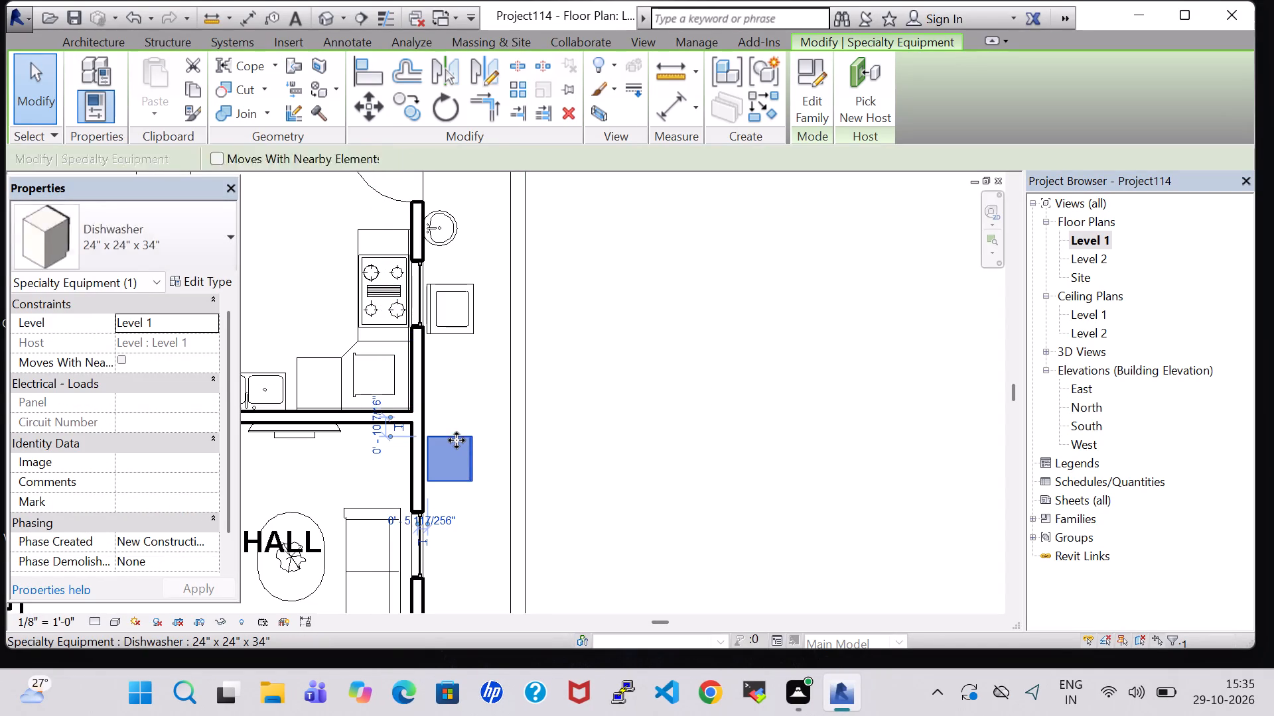
key("Up")
key("Up")
key("Up")
key("Up")
key("Up")
key("Up")
key("Up")
key("Up")
key("Up")
key("Up")
key("Up")
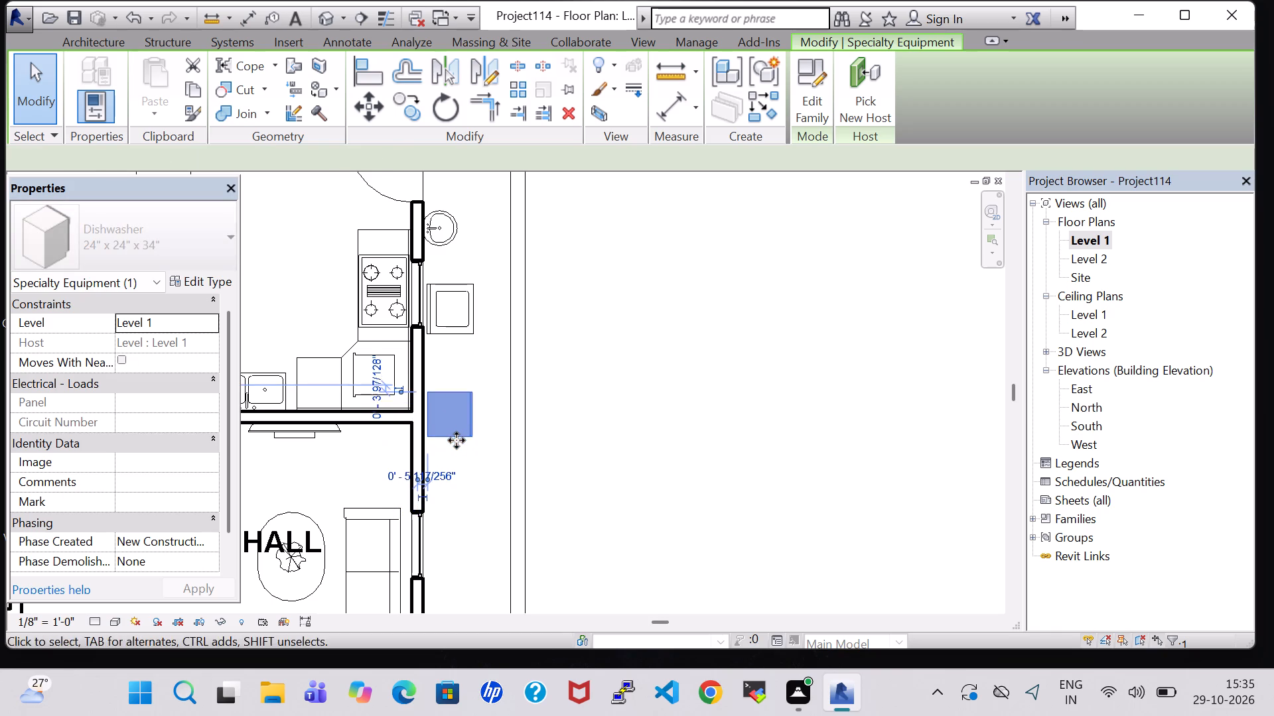
key("Up")
key("Up")
key("Up")
key("Up")
key("Up")
key("Up")
key("Up")
key("Up")
key("Up")
key("Up")
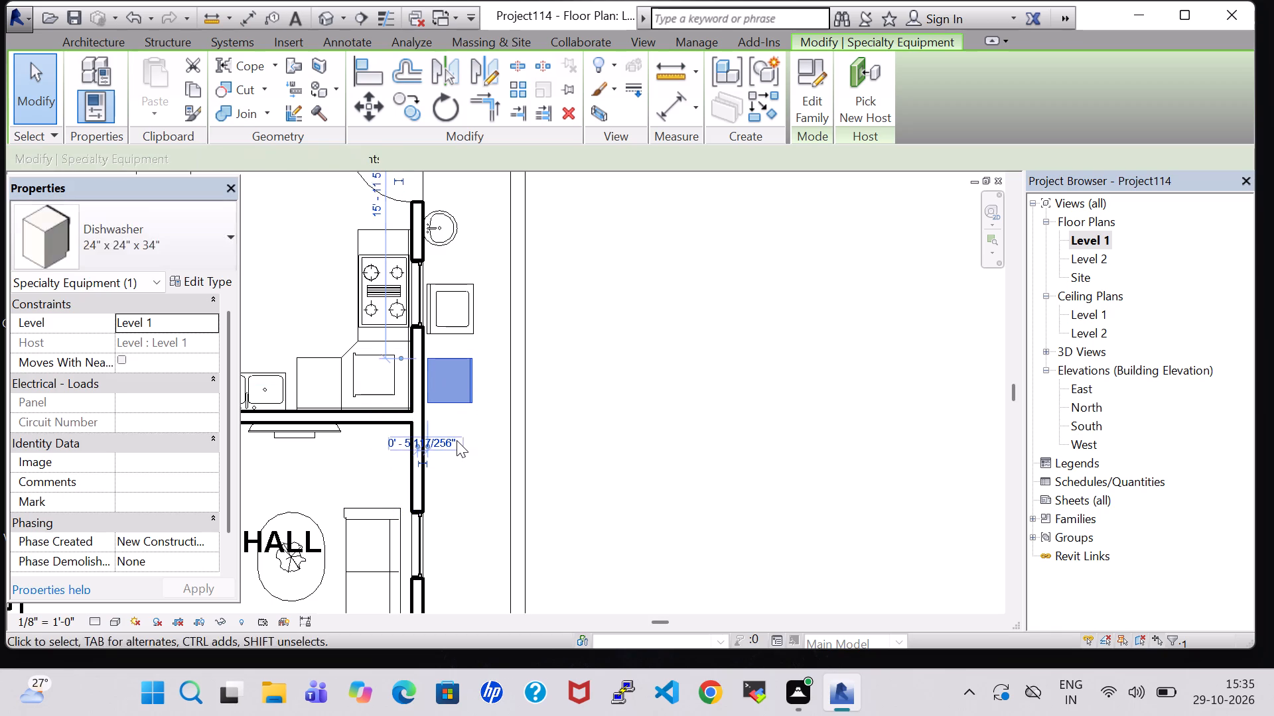
key("Up")
key("Up")
left_click(697, 407)
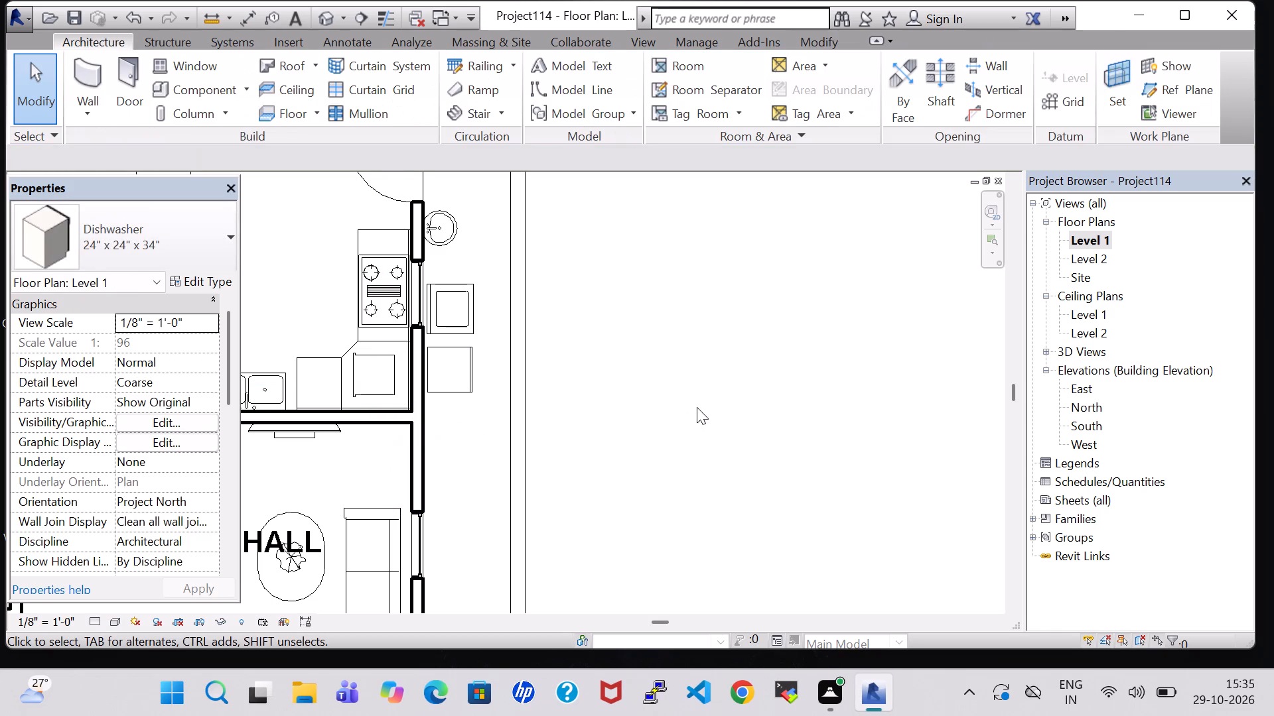
Nudge the round vanity sink in the side passage slightly along the outer wall toward the washer.
left_click(453, 212)
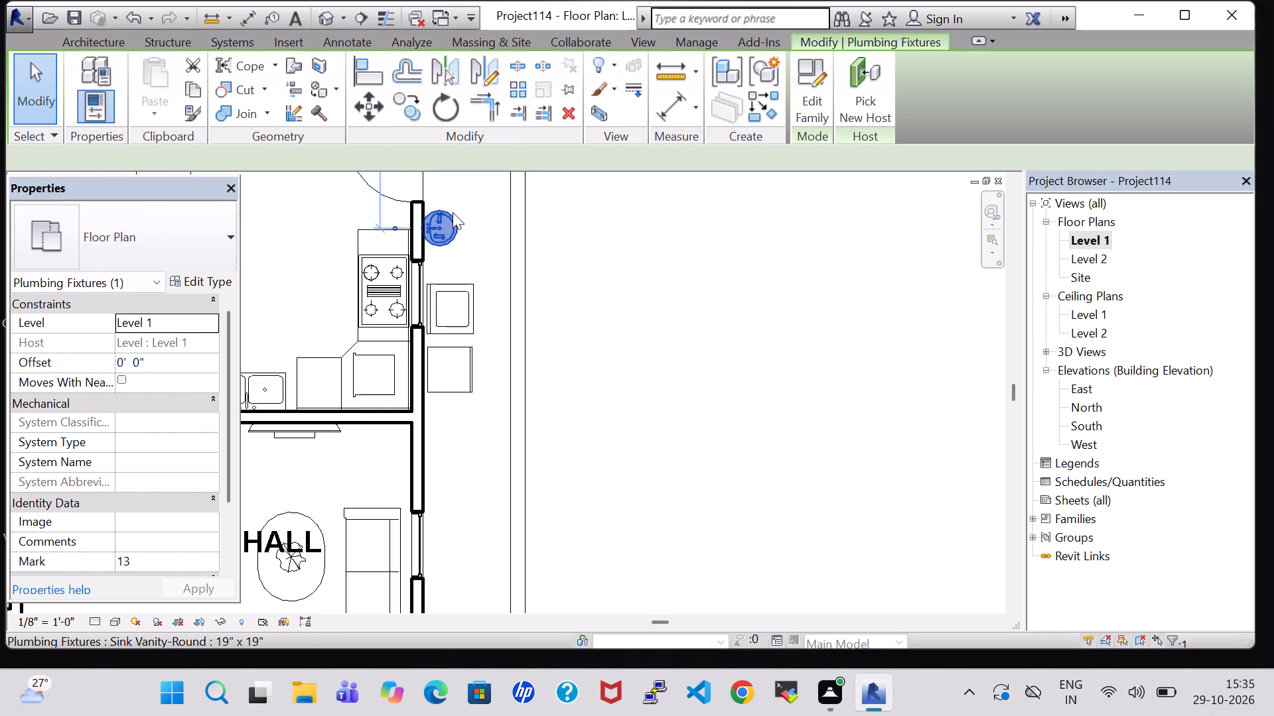
key("Down")
key("Down")
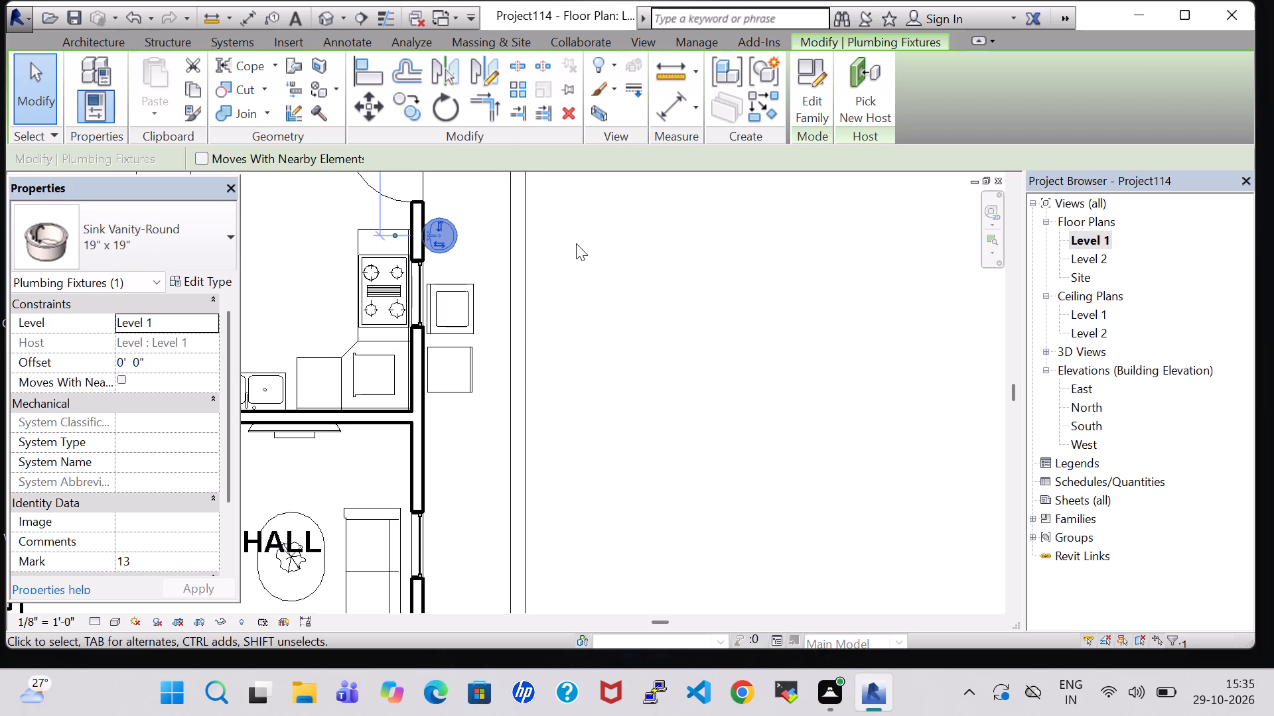
left_click(576, 243)
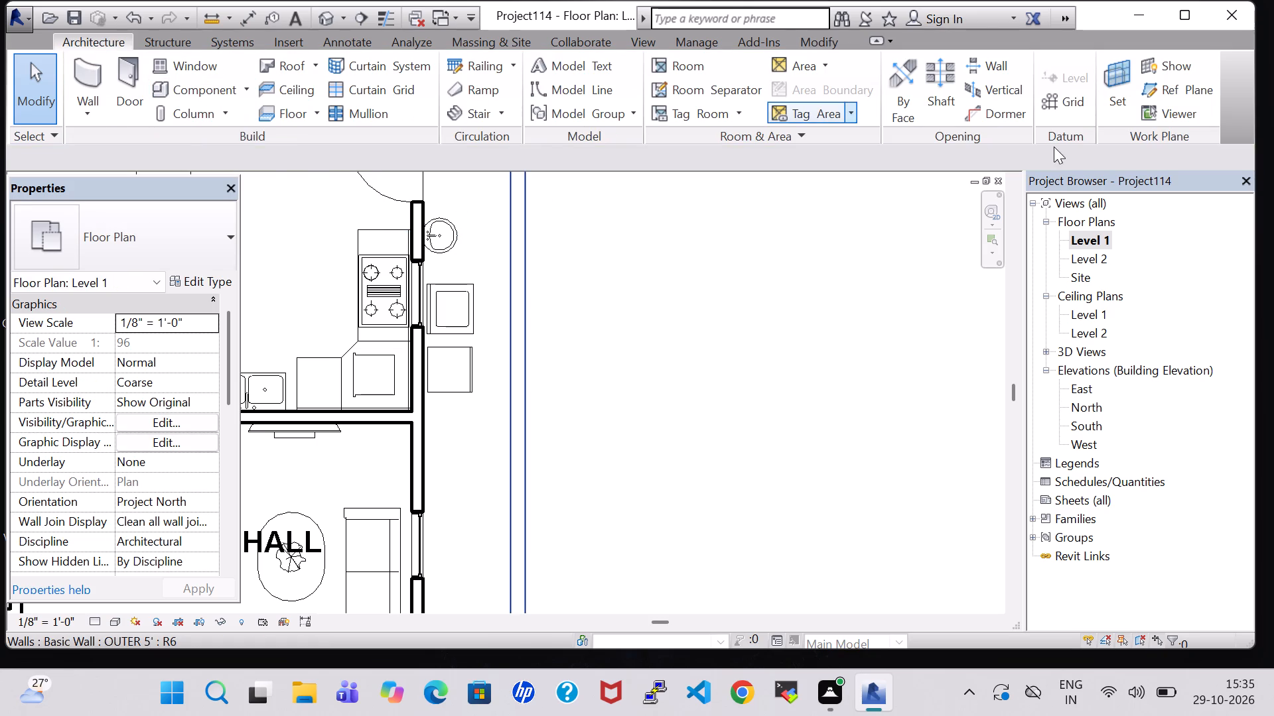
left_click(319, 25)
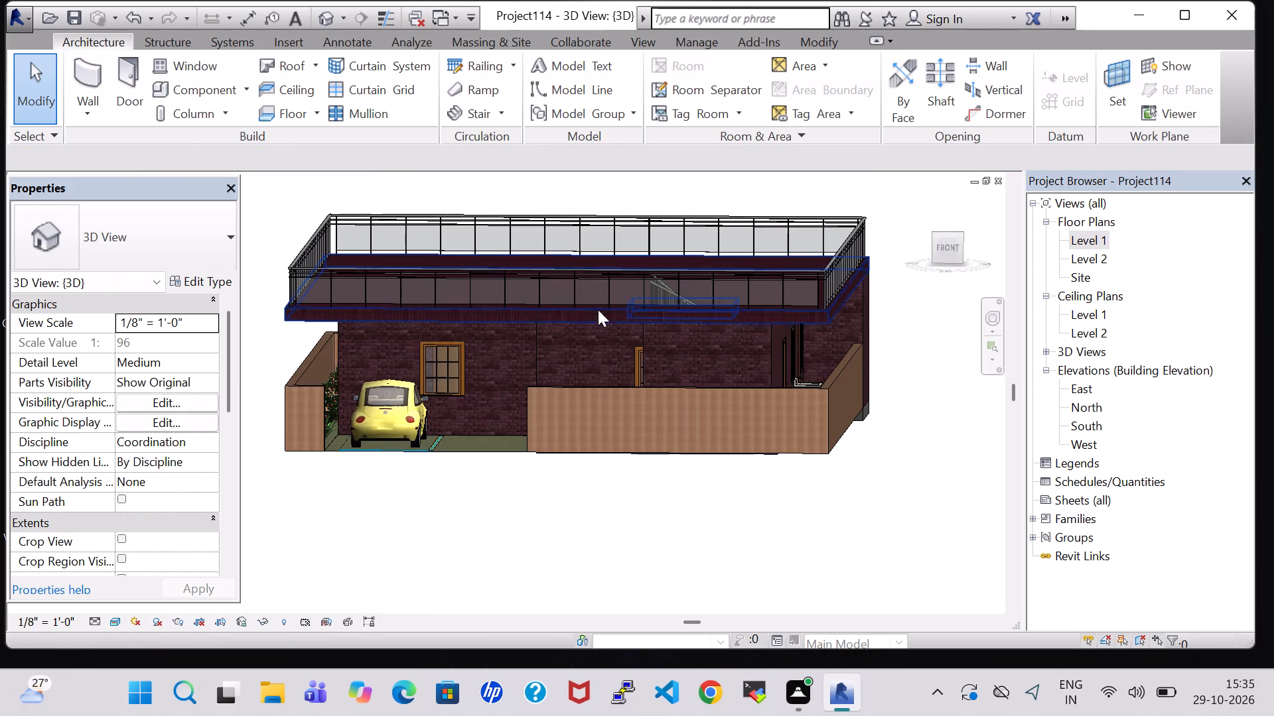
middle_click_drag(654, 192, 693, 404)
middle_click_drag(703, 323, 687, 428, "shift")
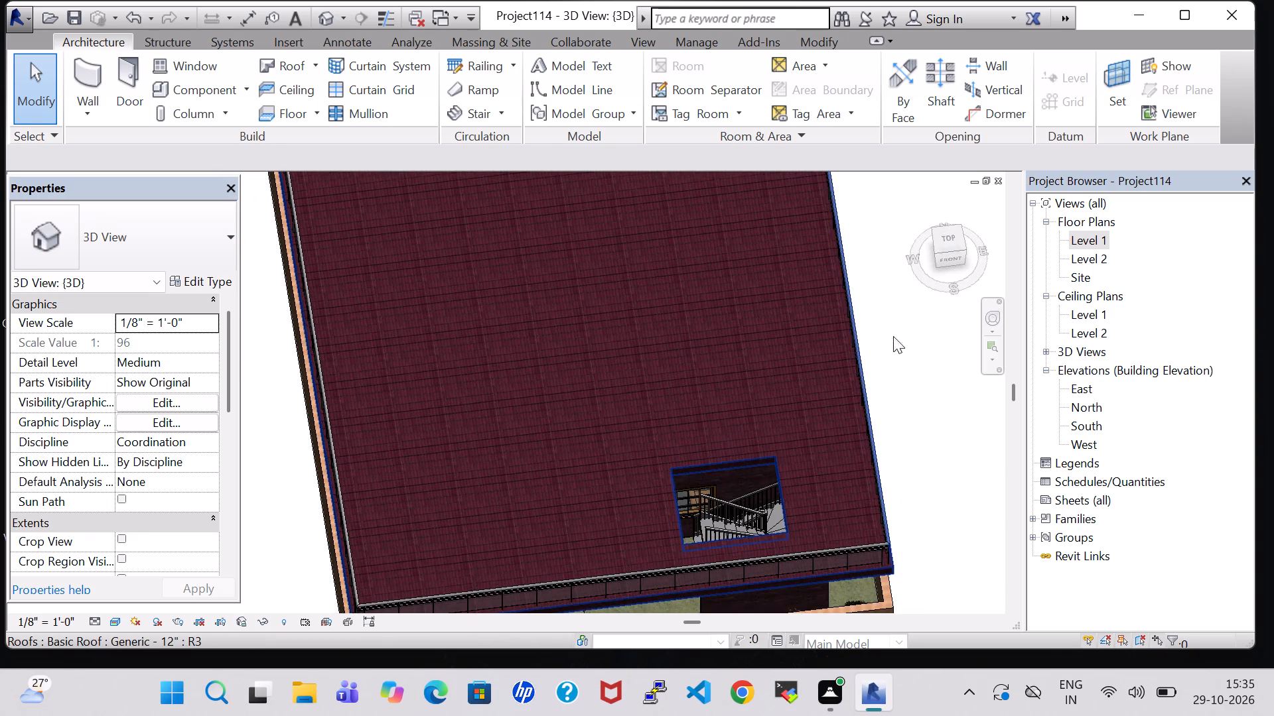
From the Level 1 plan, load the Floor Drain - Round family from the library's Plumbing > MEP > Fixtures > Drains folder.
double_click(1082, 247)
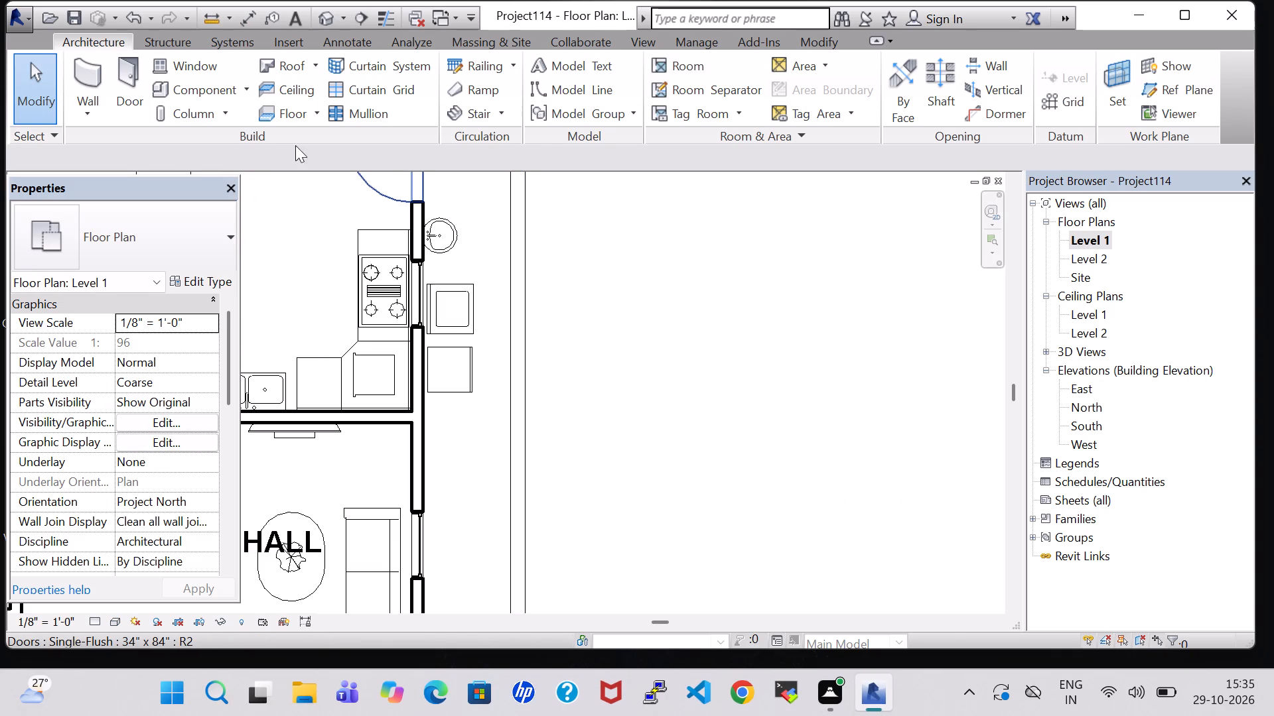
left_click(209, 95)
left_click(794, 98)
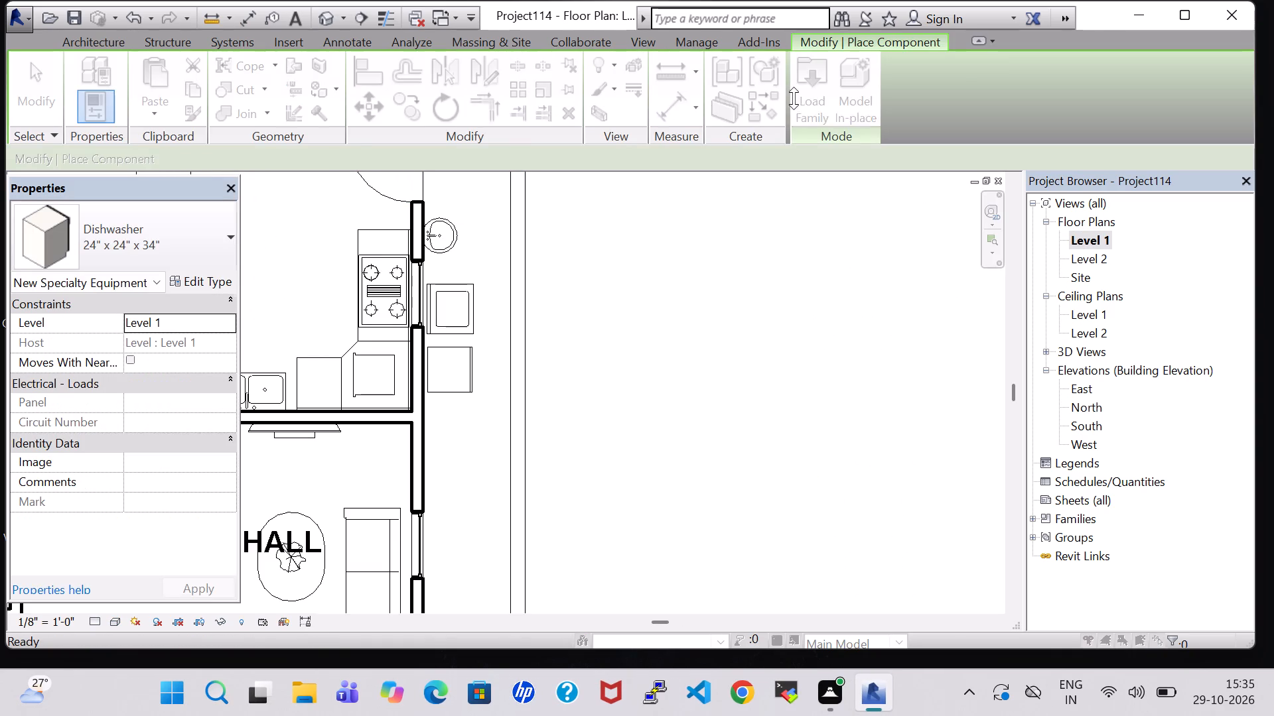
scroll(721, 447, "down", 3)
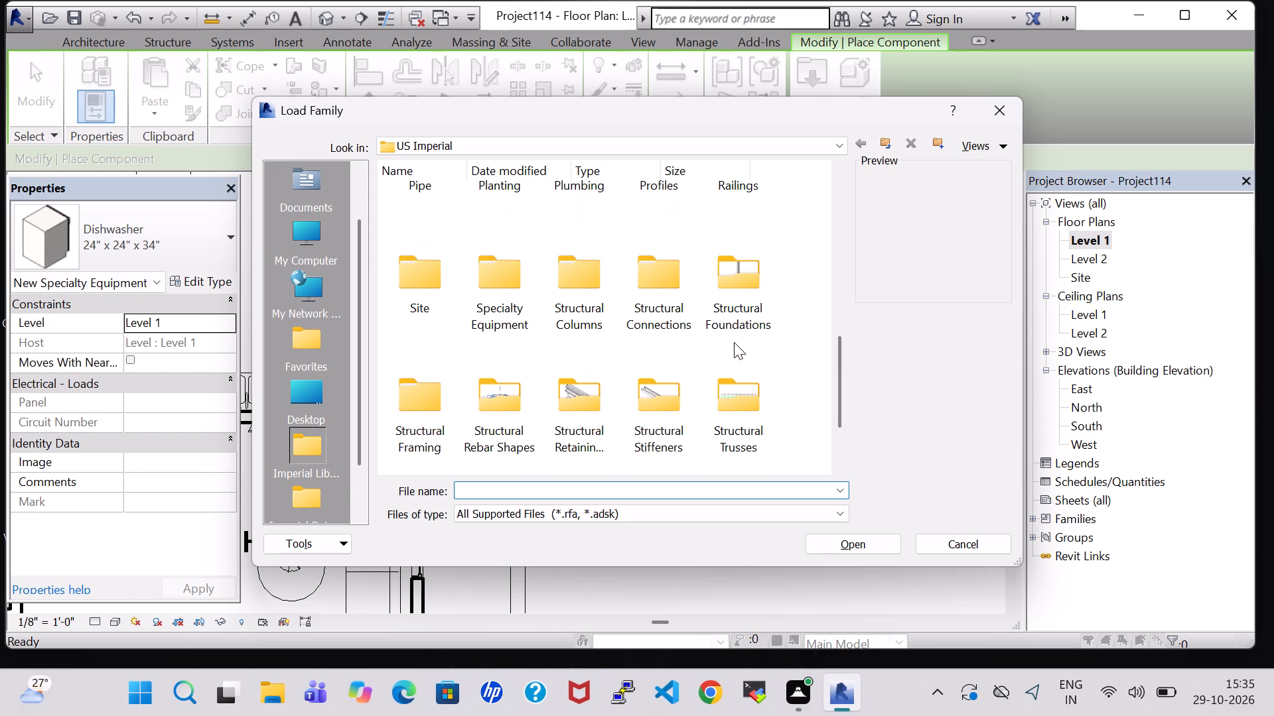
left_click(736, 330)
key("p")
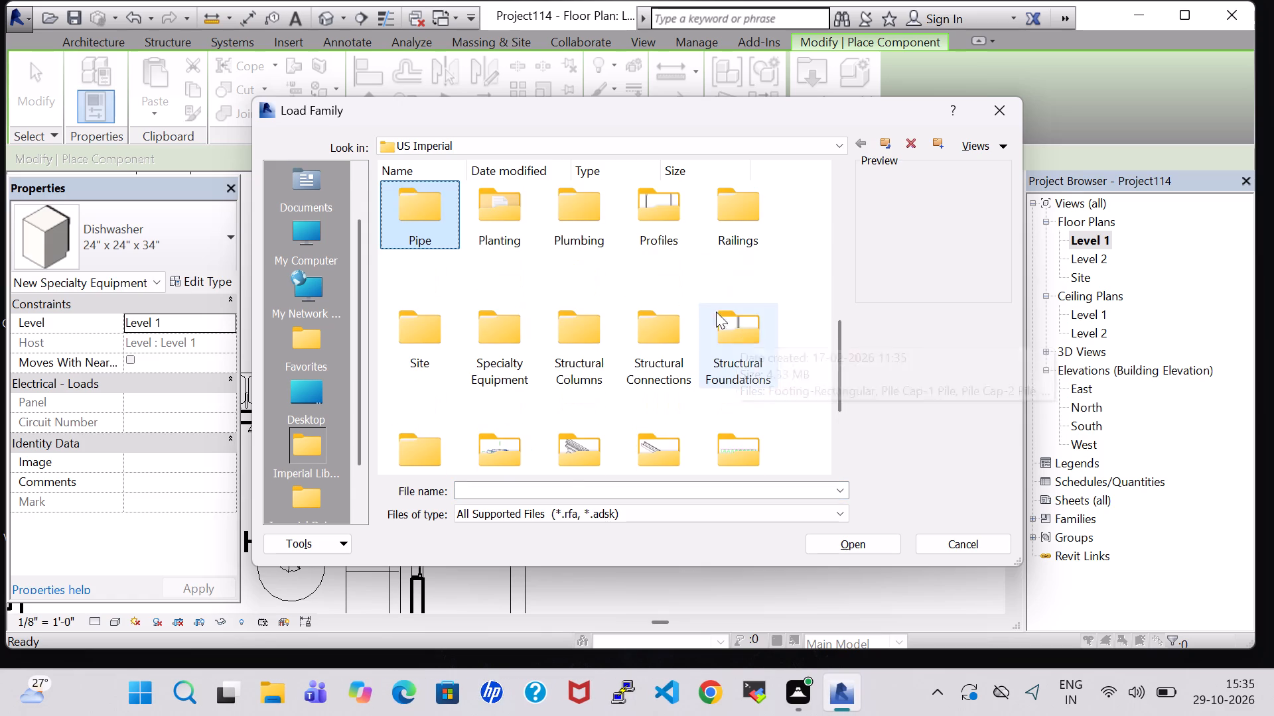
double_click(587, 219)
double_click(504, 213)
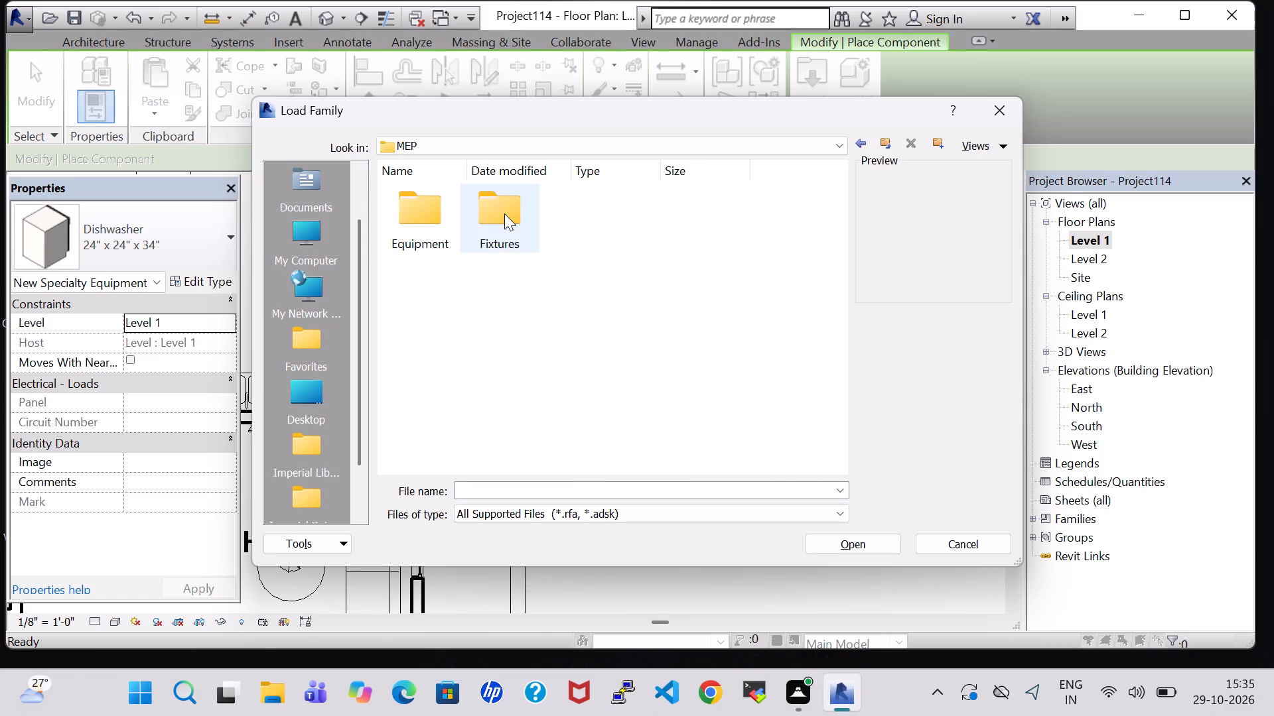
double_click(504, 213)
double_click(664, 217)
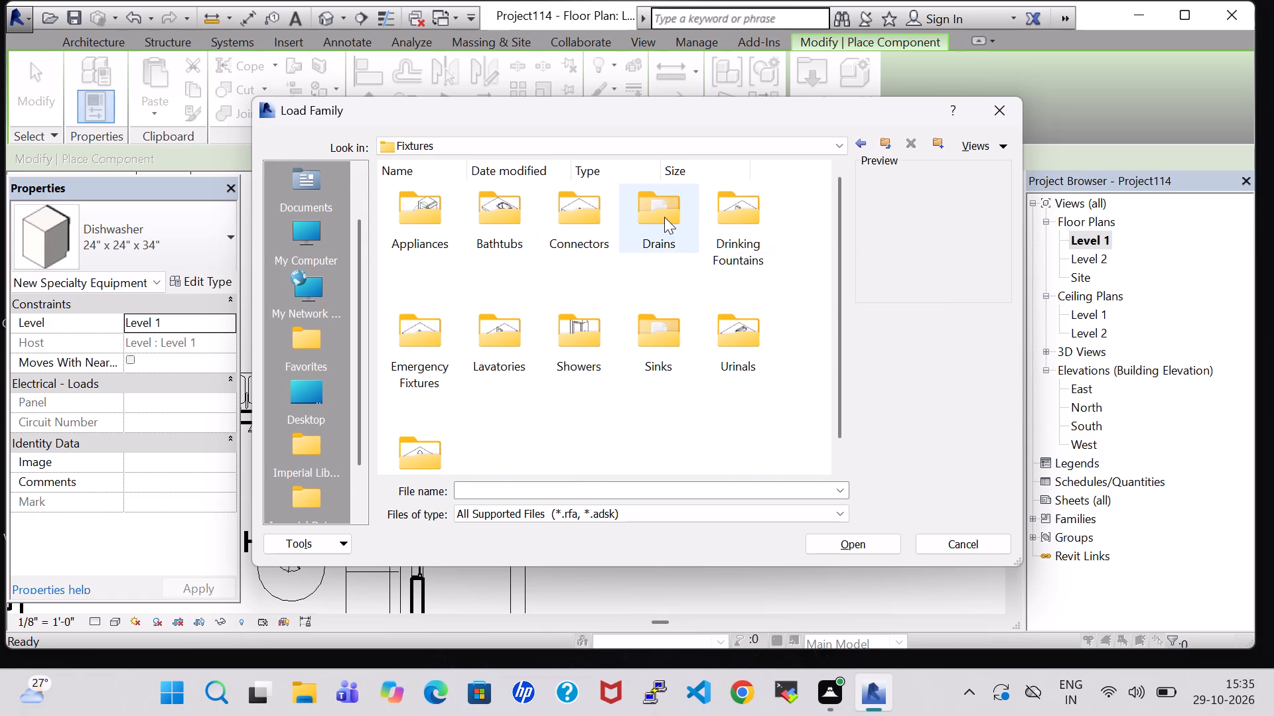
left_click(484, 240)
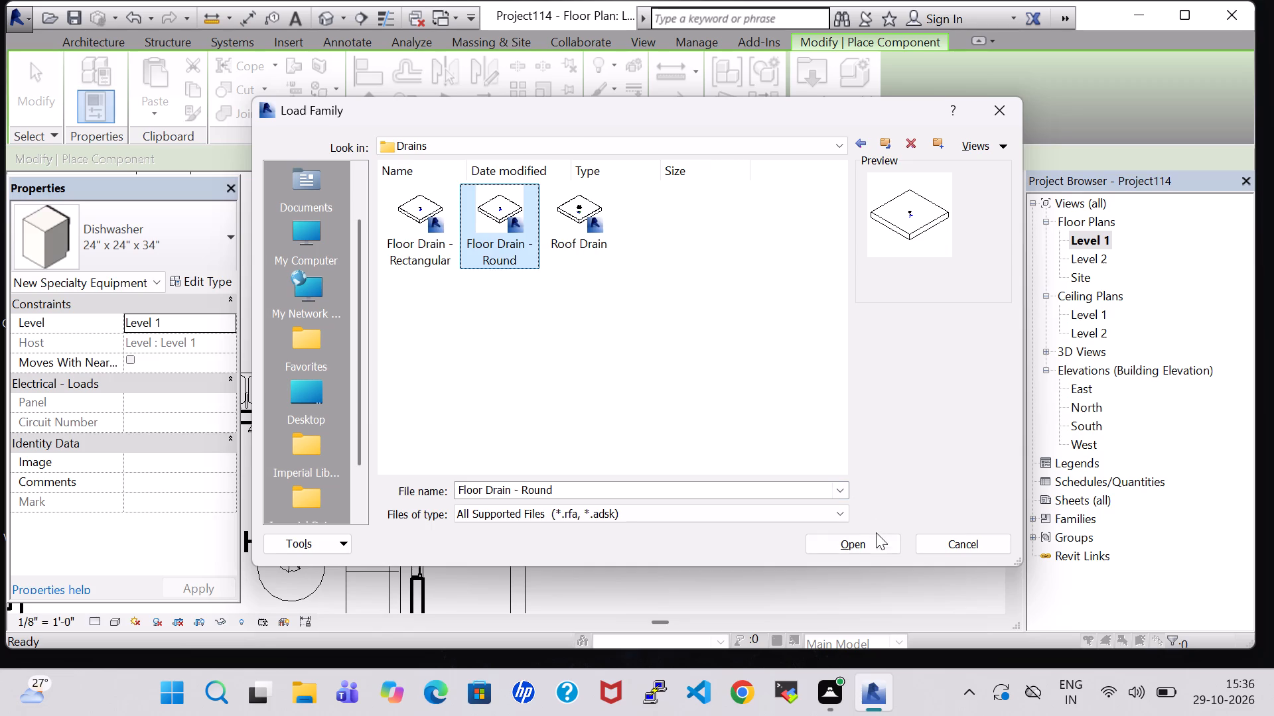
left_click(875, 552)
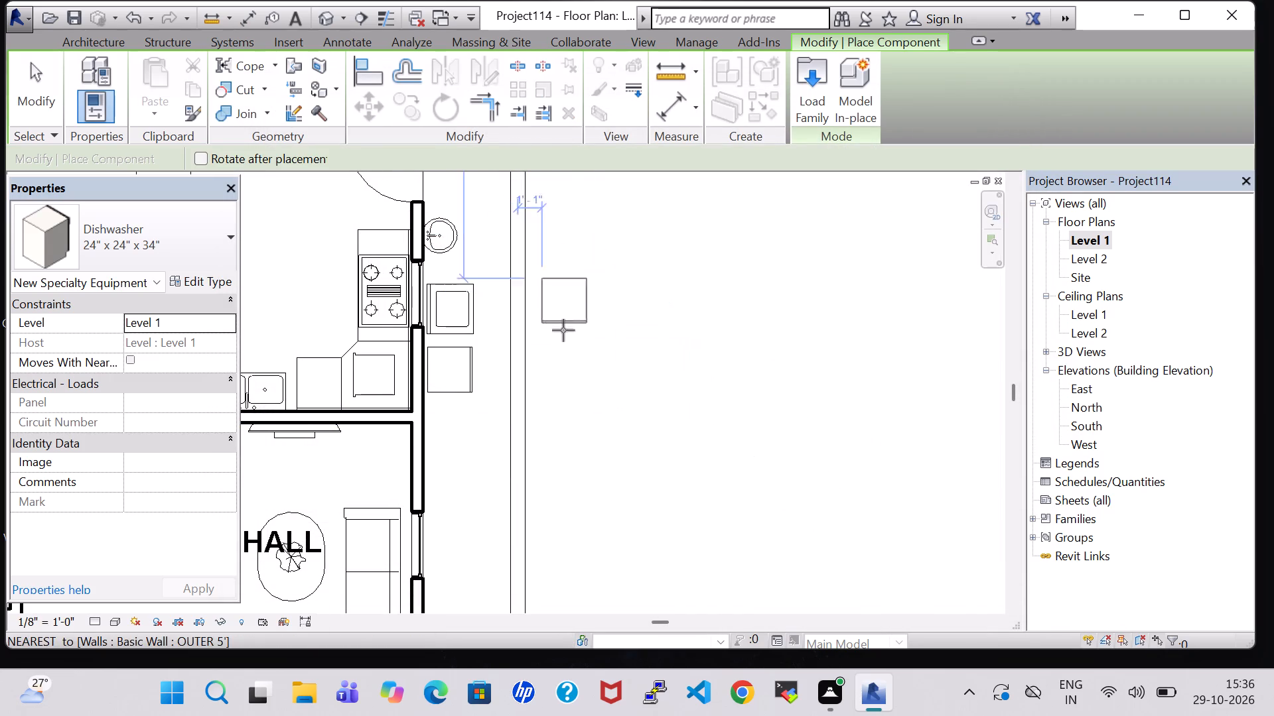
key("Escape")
Show the house from the top in the 3D view and hide the Roofs category to expose the interior.
scroll(620, 350, "down", 4)
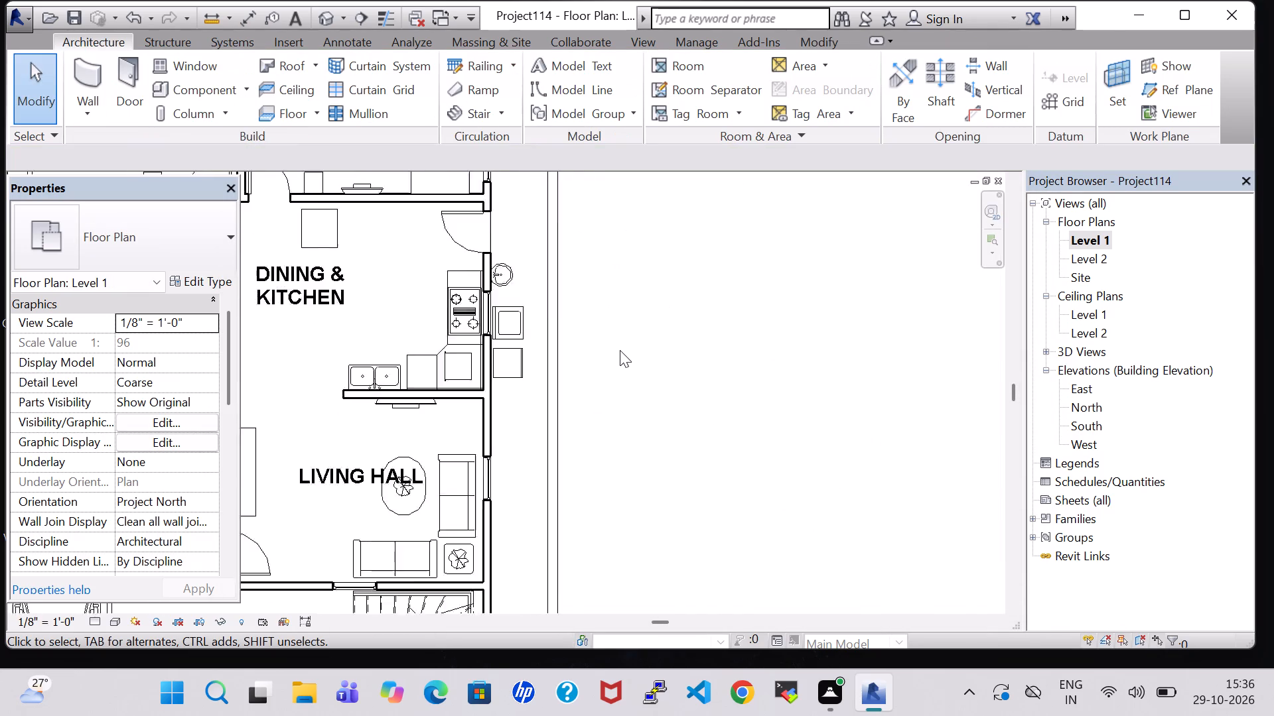
scroll(620, 350, "down", 1)
middle_click_drag(620, 350, 764, 557)
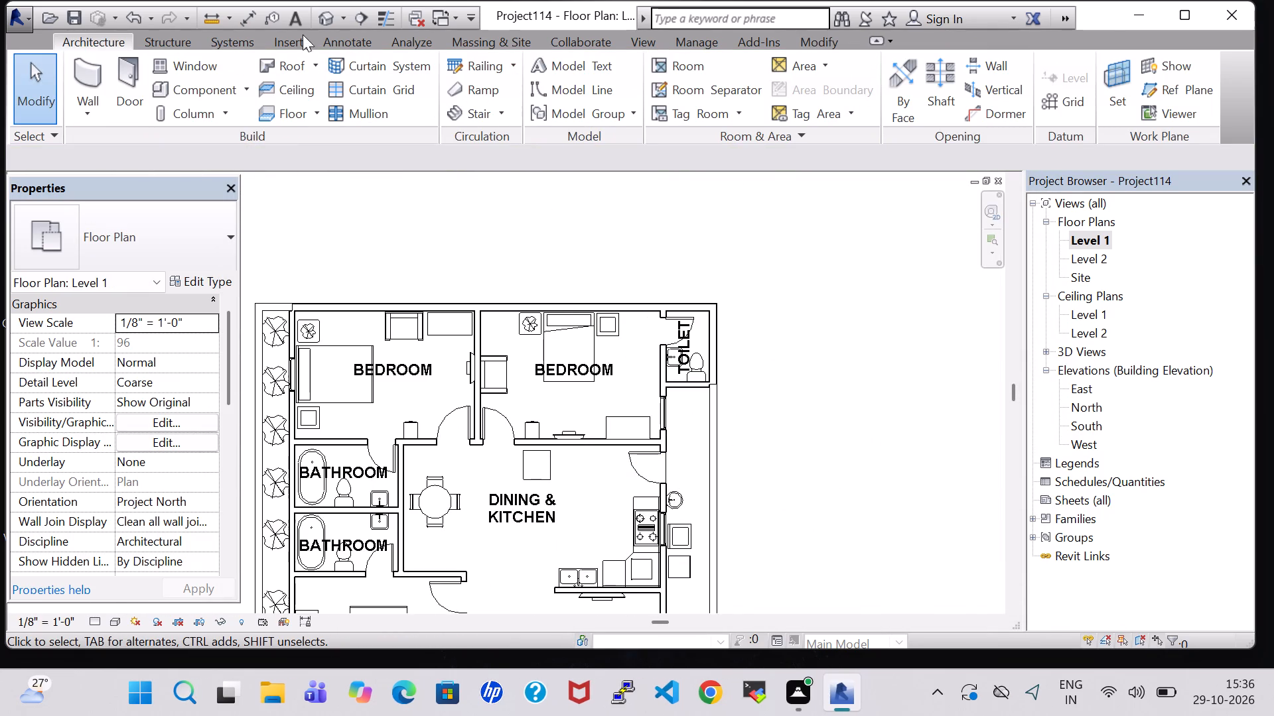
left_click(317, 21)
left_click(947, 235)
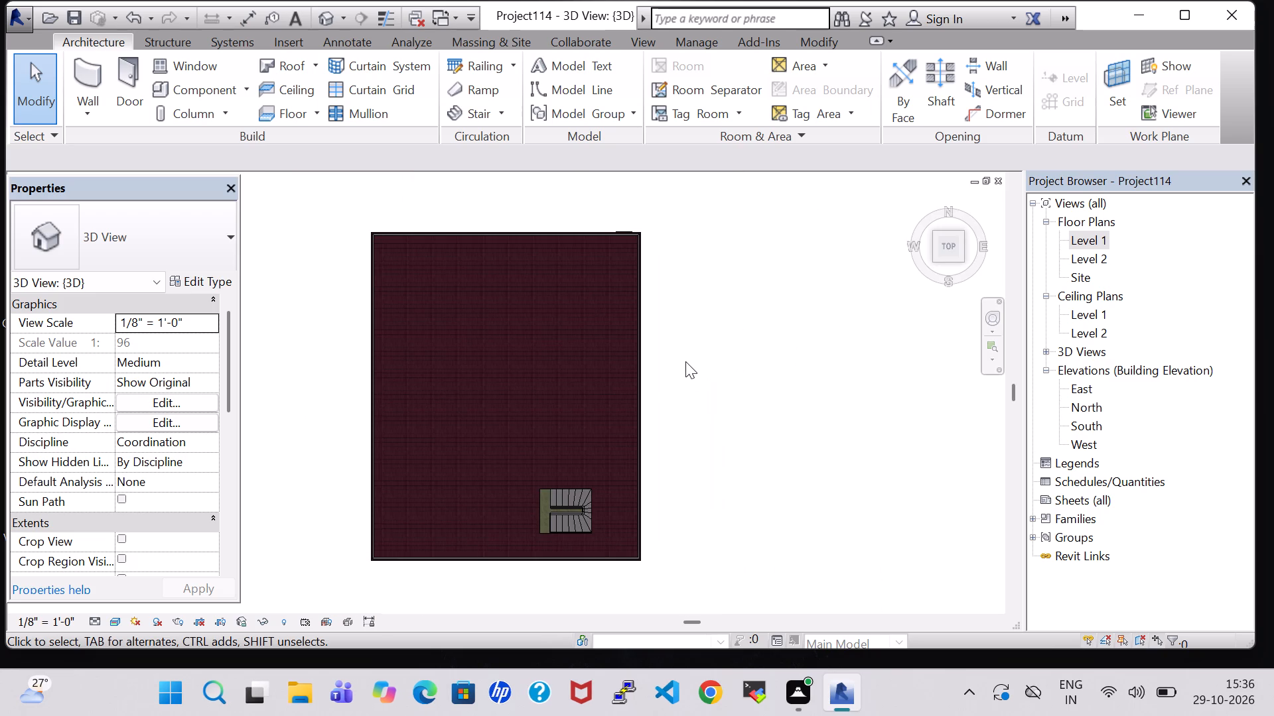
type("VG")
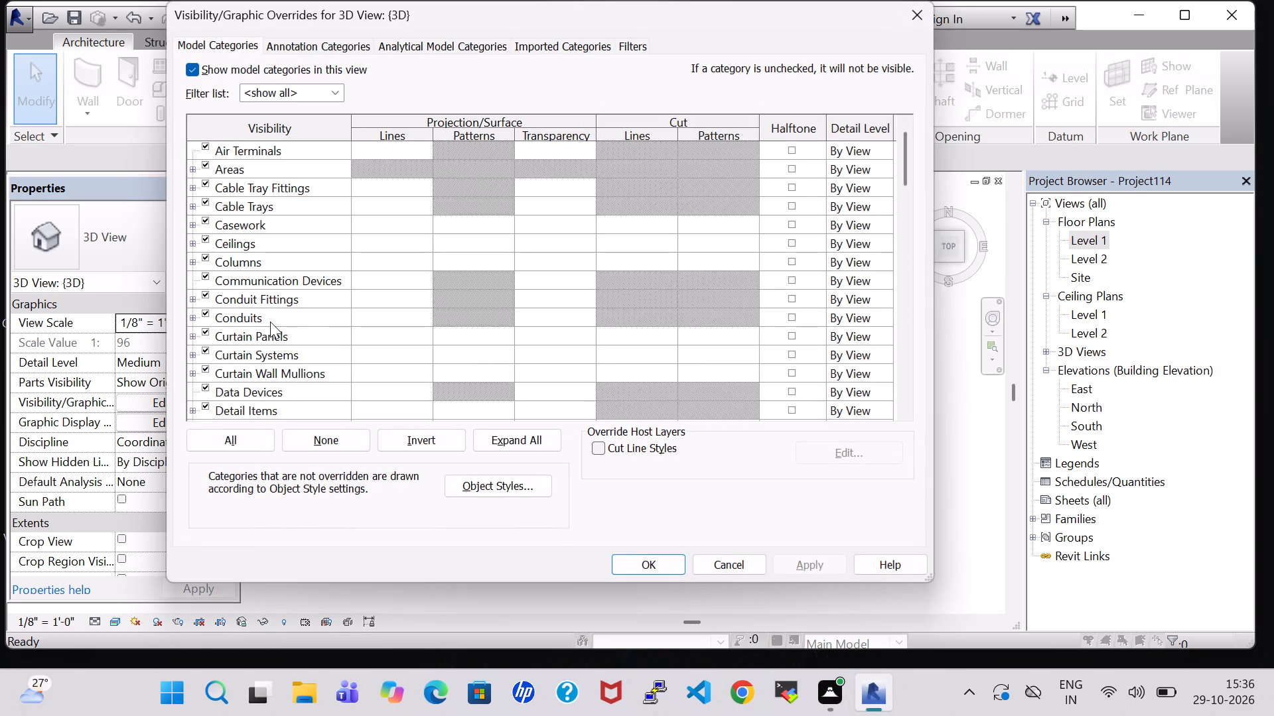
key("r")
scroll(238, 337, "down", 7)
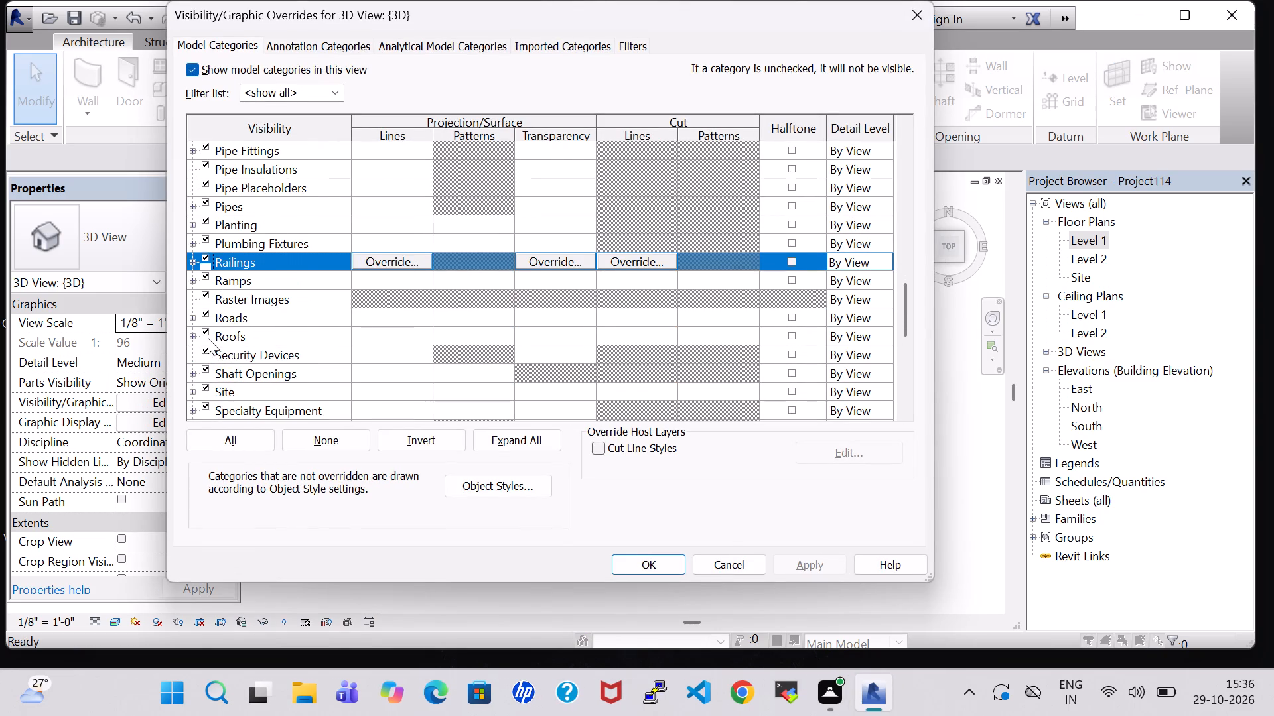
left_click(204, 334)
left_click(653, 562)
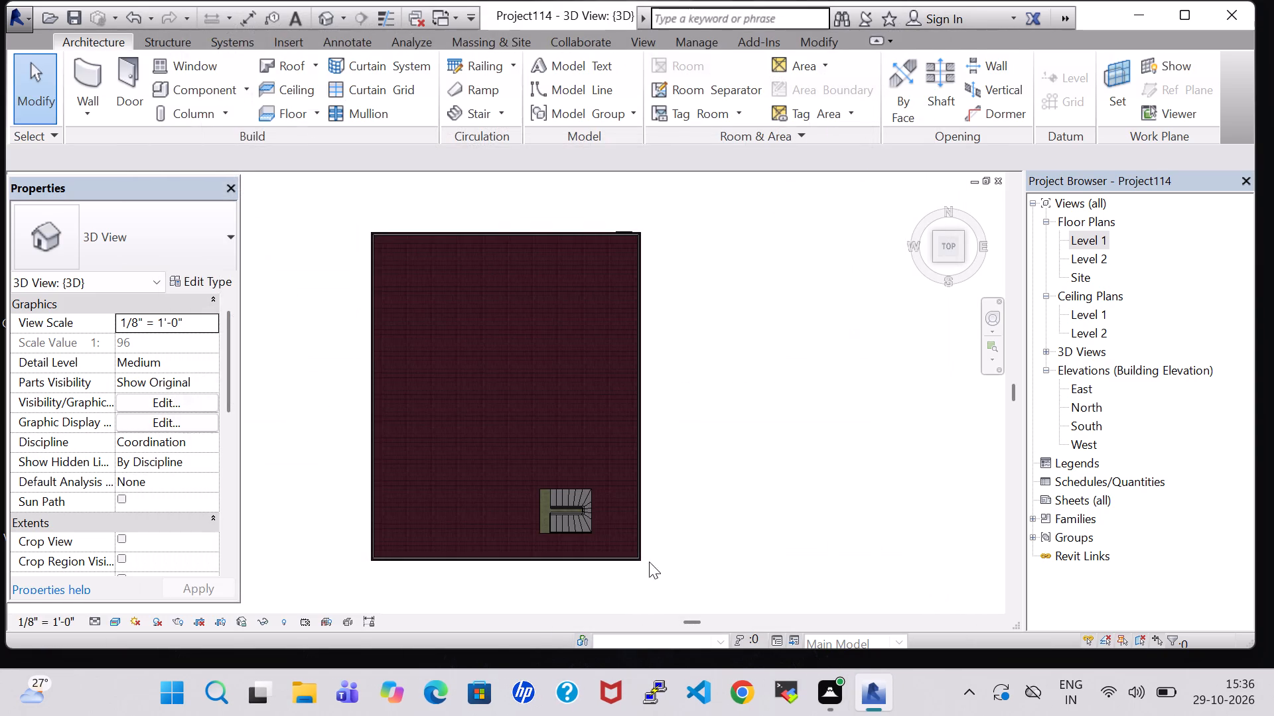
Create another floor drain like the bathroom's, setting it for placement on the Level 1 work plane in the passage near the sink and washer.
scroll(620, 406, "up", 2)
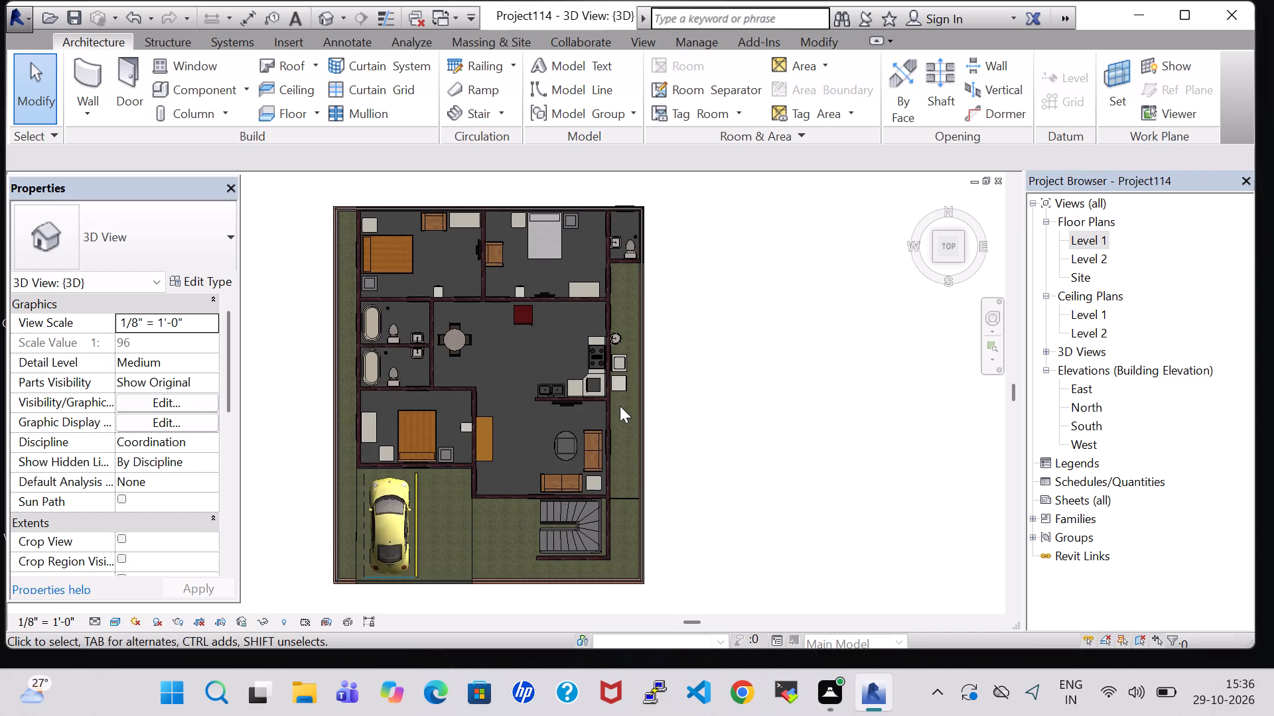
left_click(354, 297)
right_click(354, 297)
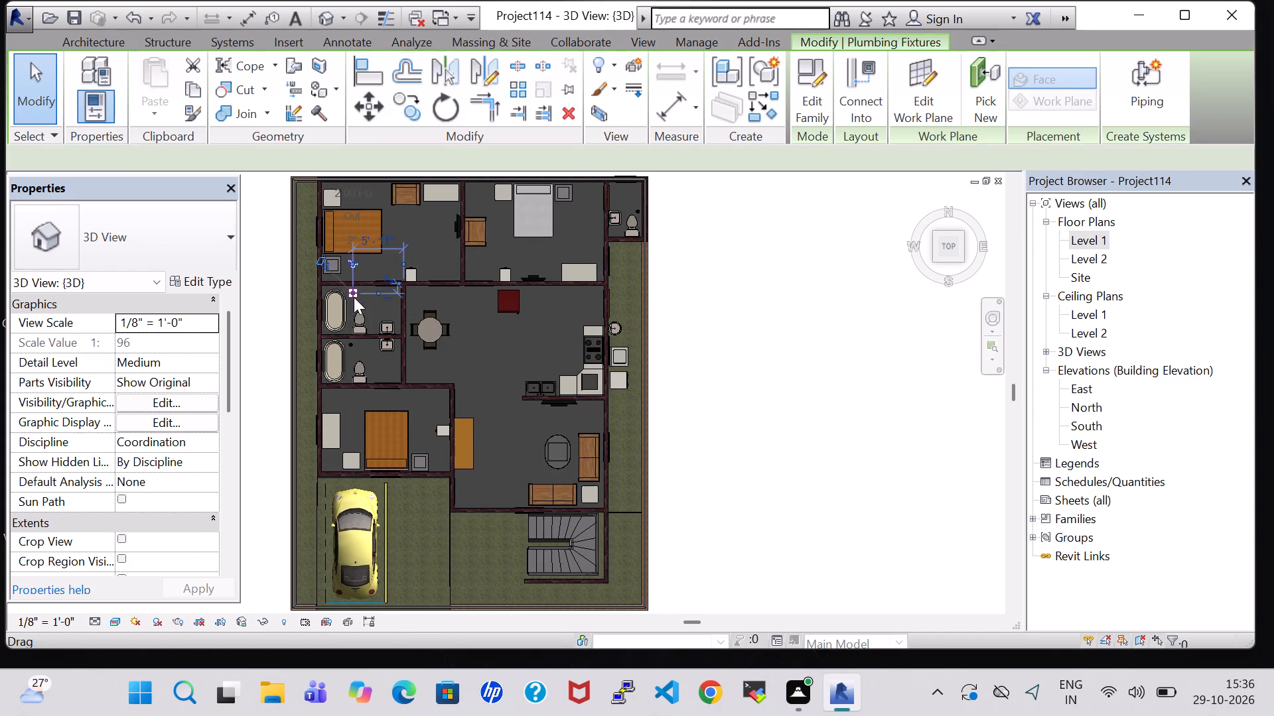
left_click(486, 353)
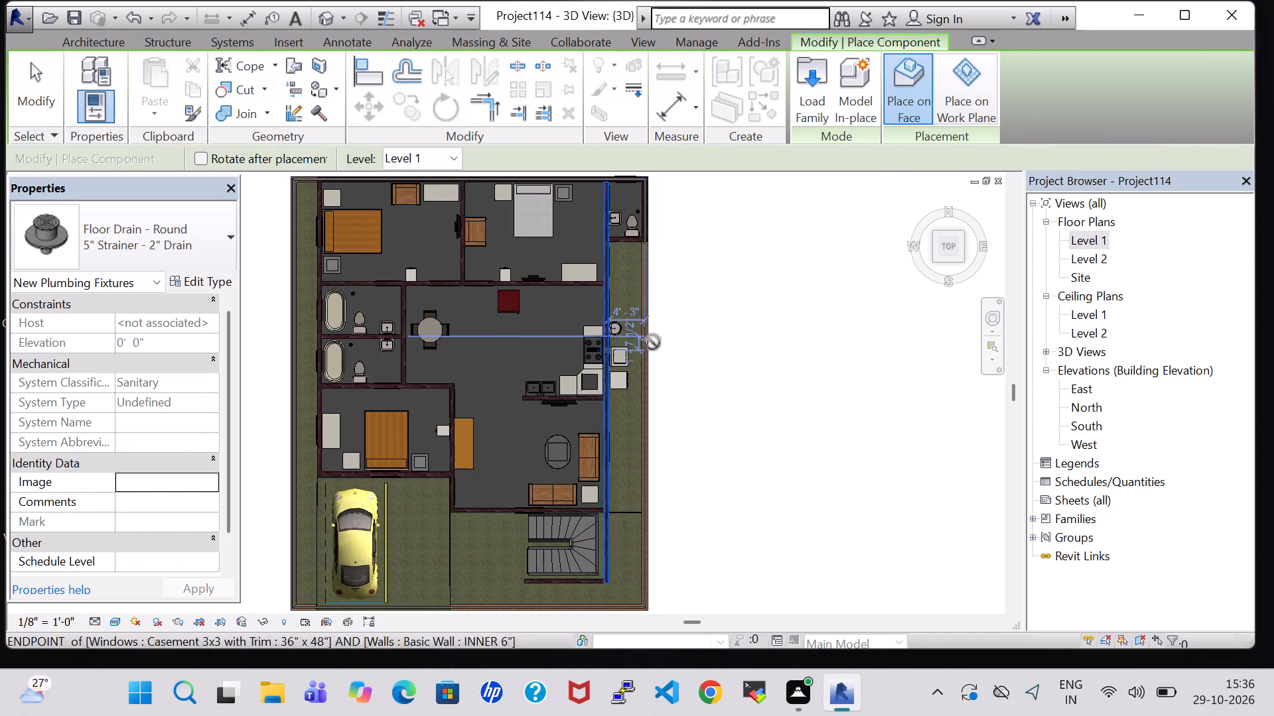
left_click(959, 111)
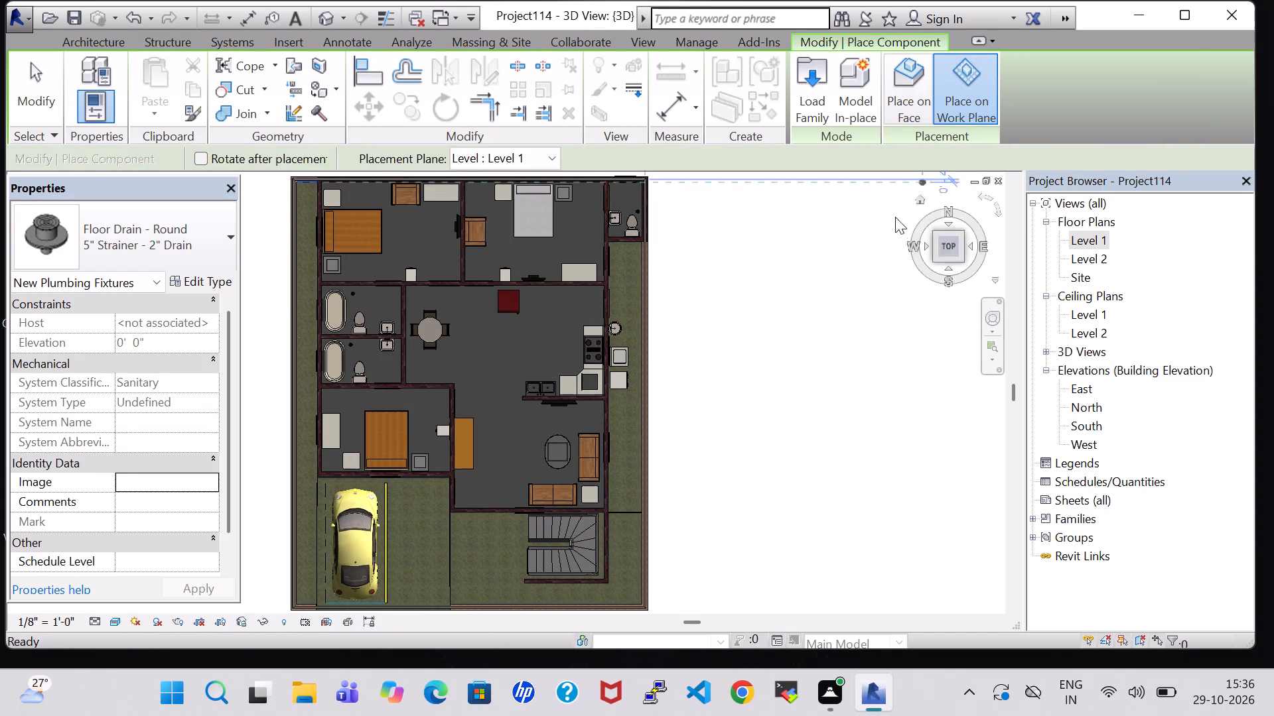
scroll(687, 332, "up", 10)
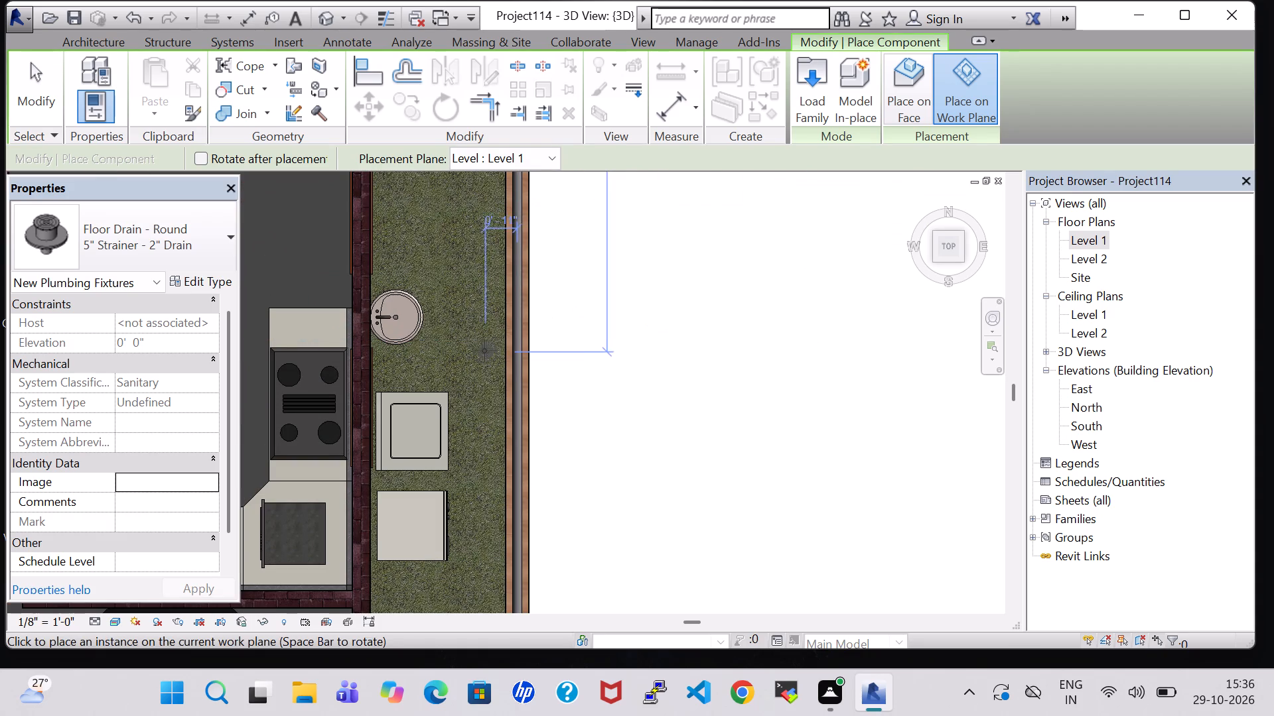
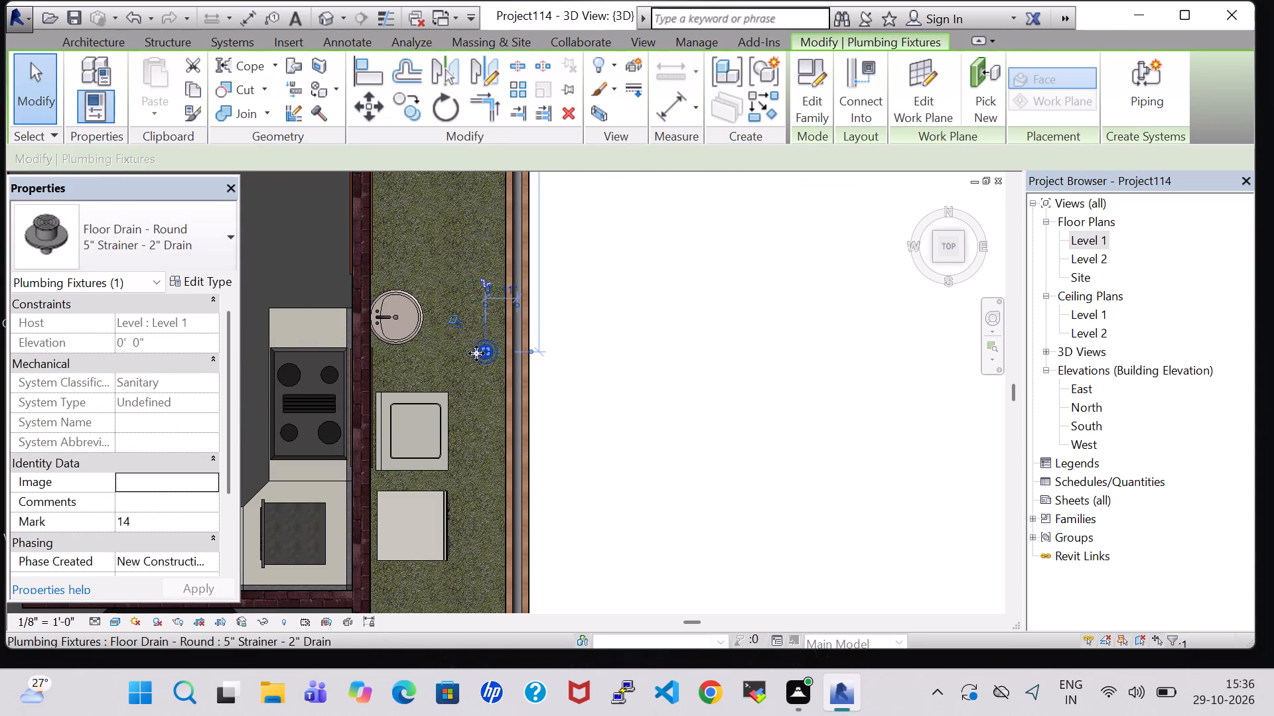
Examine the whole furnished floor layout from above in the 3D view, including bathrooms, kitchen and side passage.
left_click(616, 386)
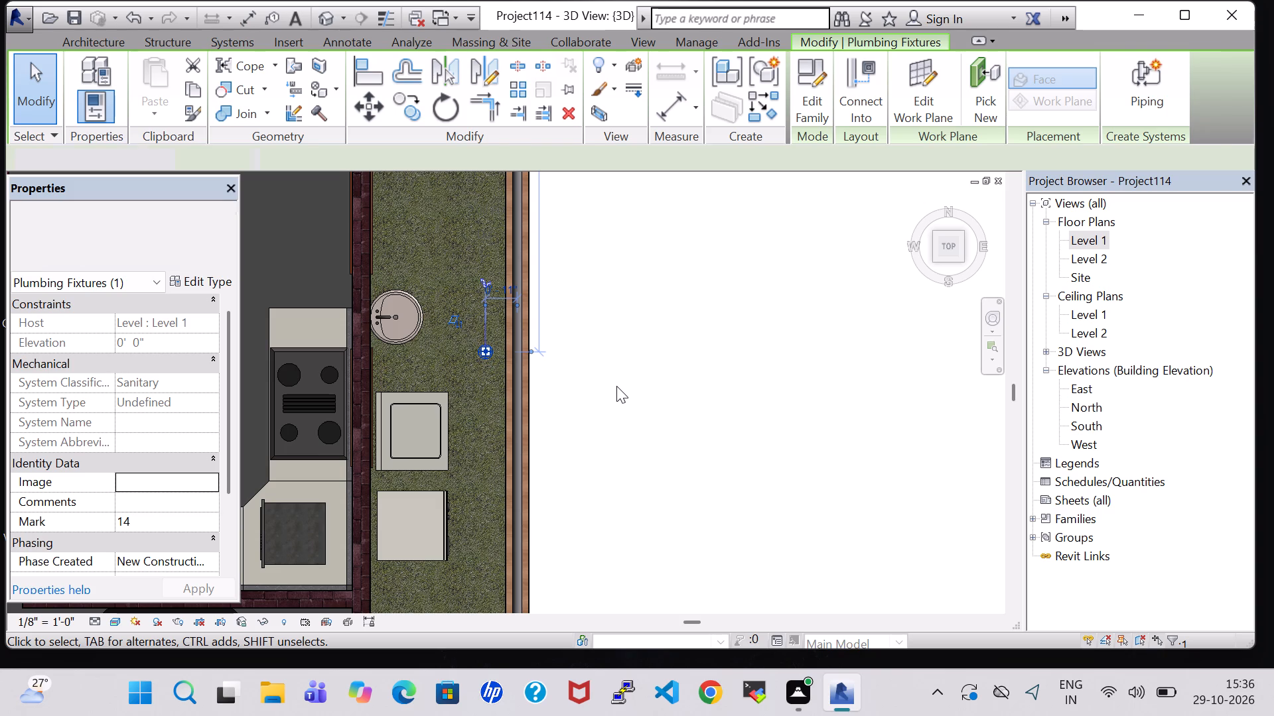
scroll(632, 377, "down", 11)
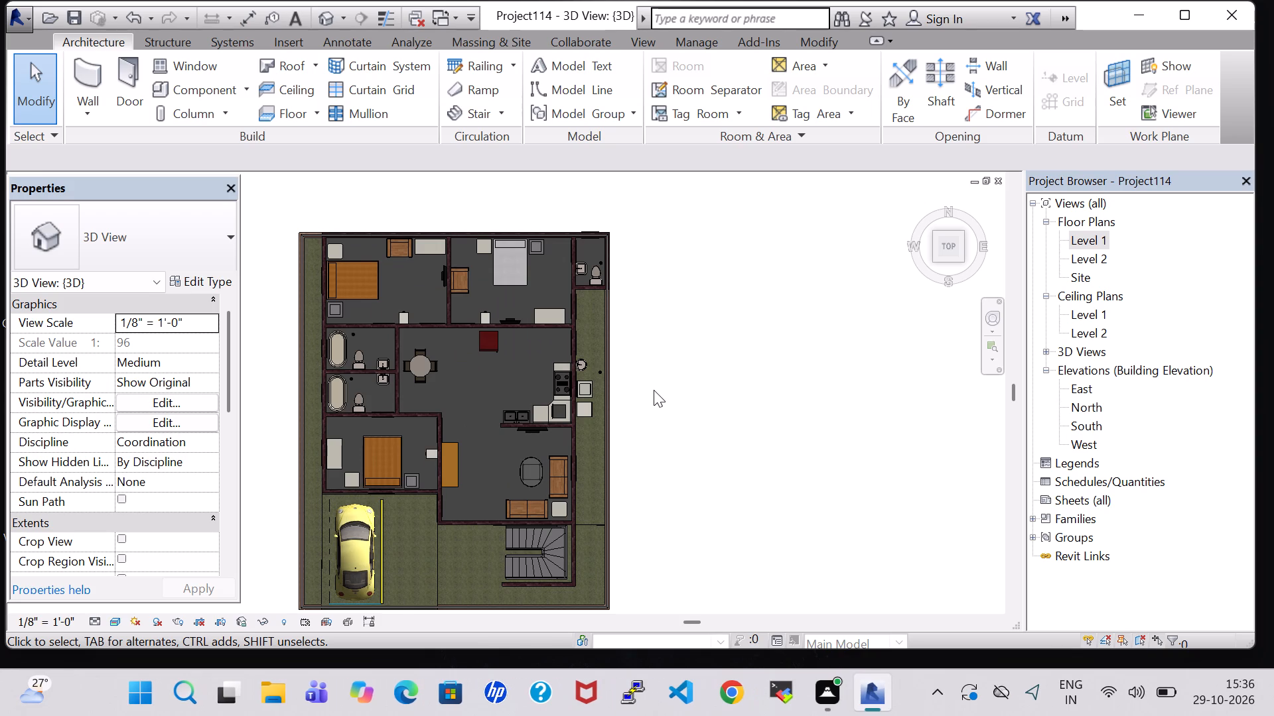
scroll(458, 406, "up", 4)
middle_click_drag(458, 406, 632, 413)
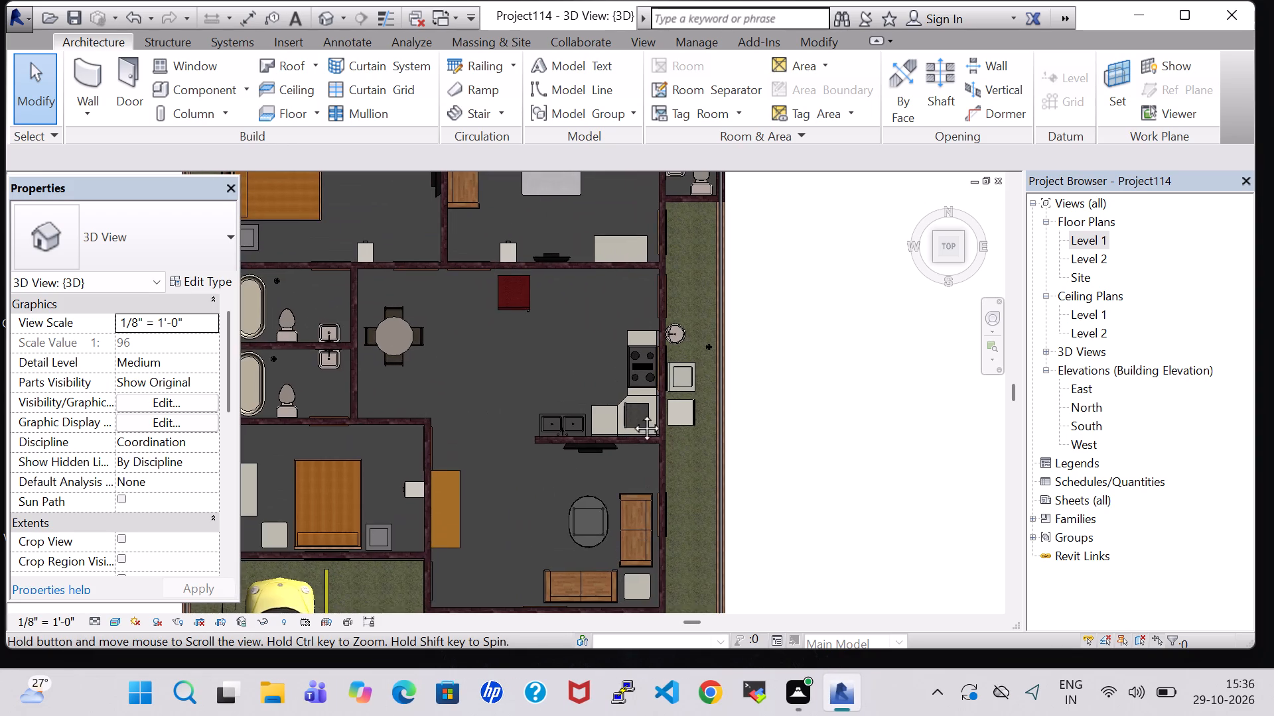
middle_click_drag(632, 413, 754, 407)
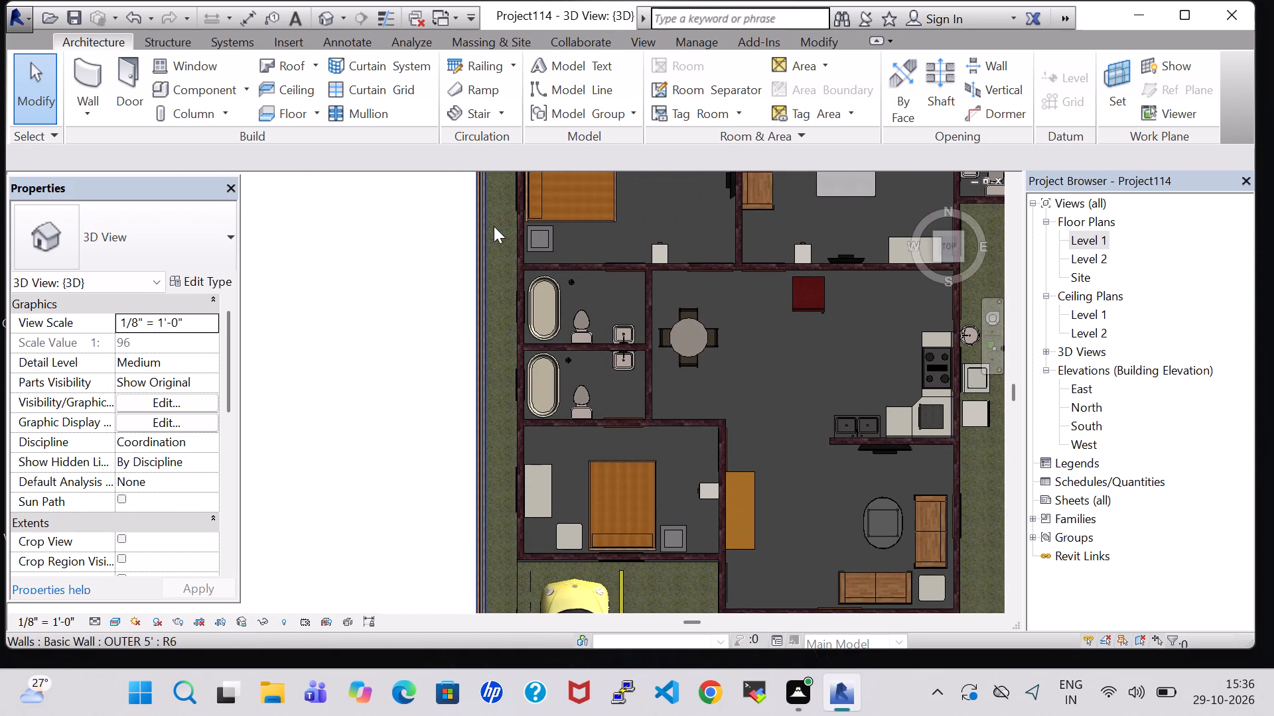
scroll(750, 397, "down", 4)
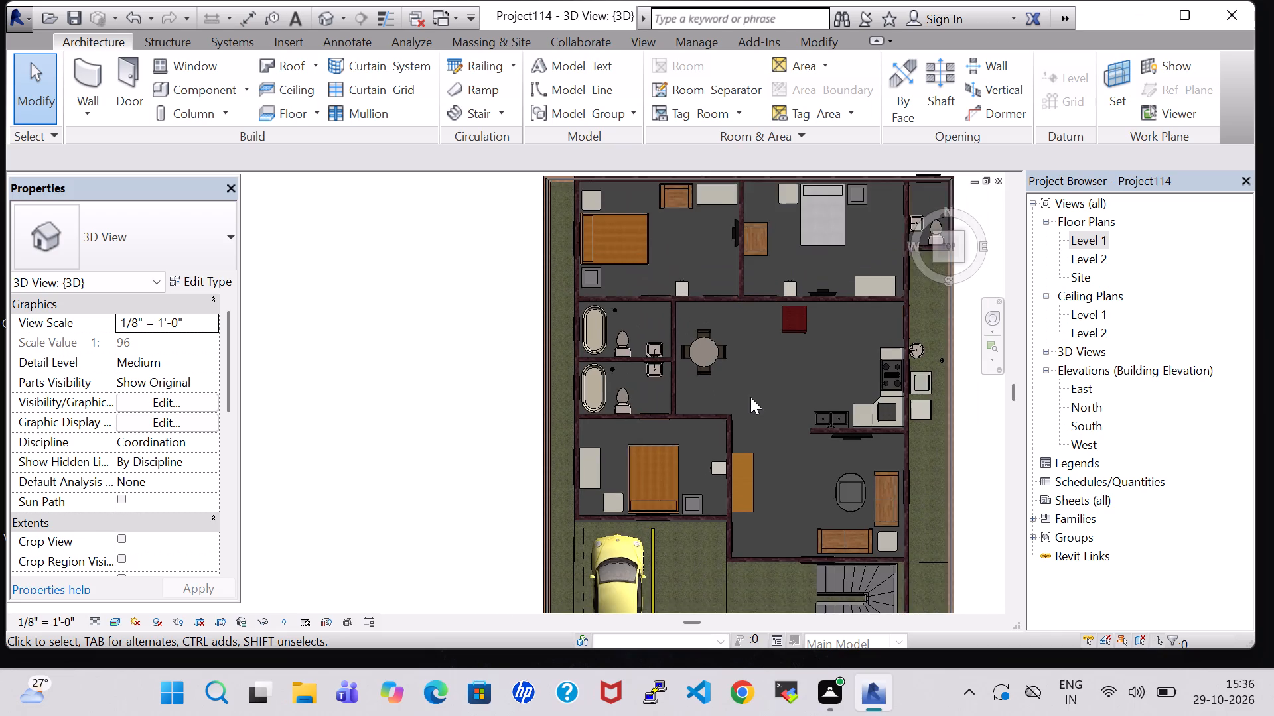
middle_click_drag(801, 444, 674, 404)
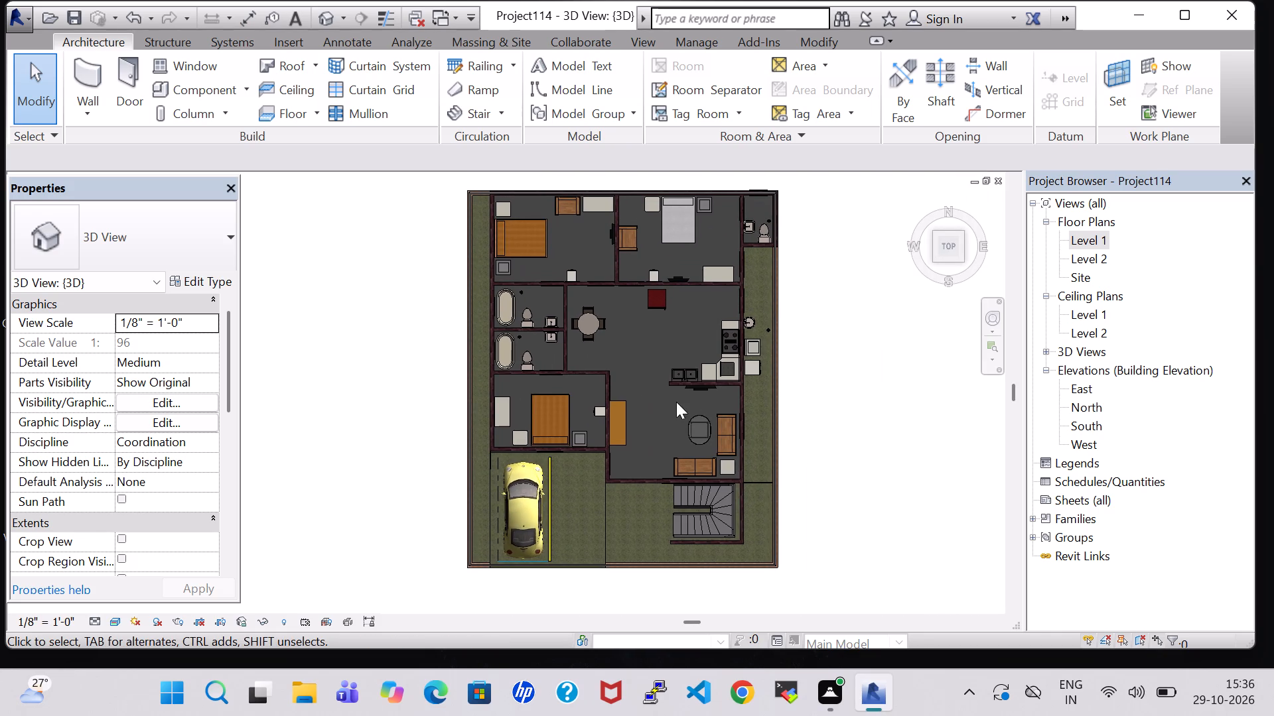
middle_click_drag(673, 443, 677, 367, "shift")
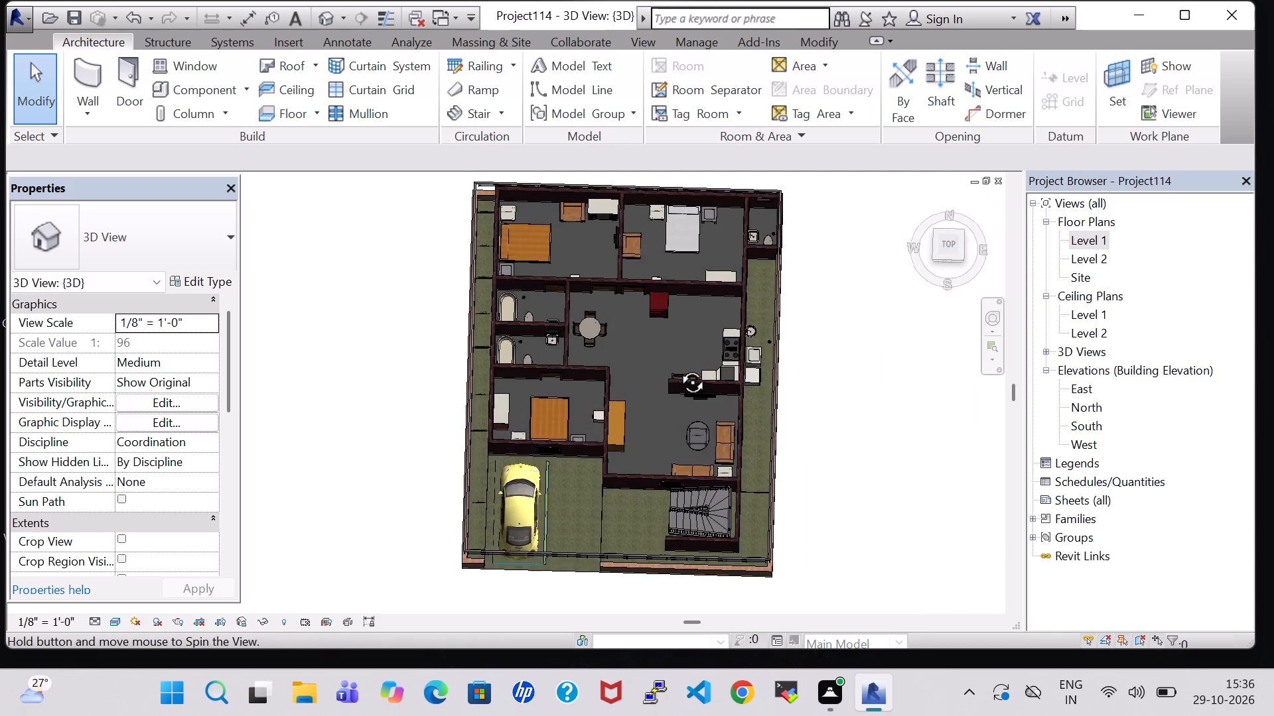
middle_click_drag(677, 367, 681, 353, "shift")
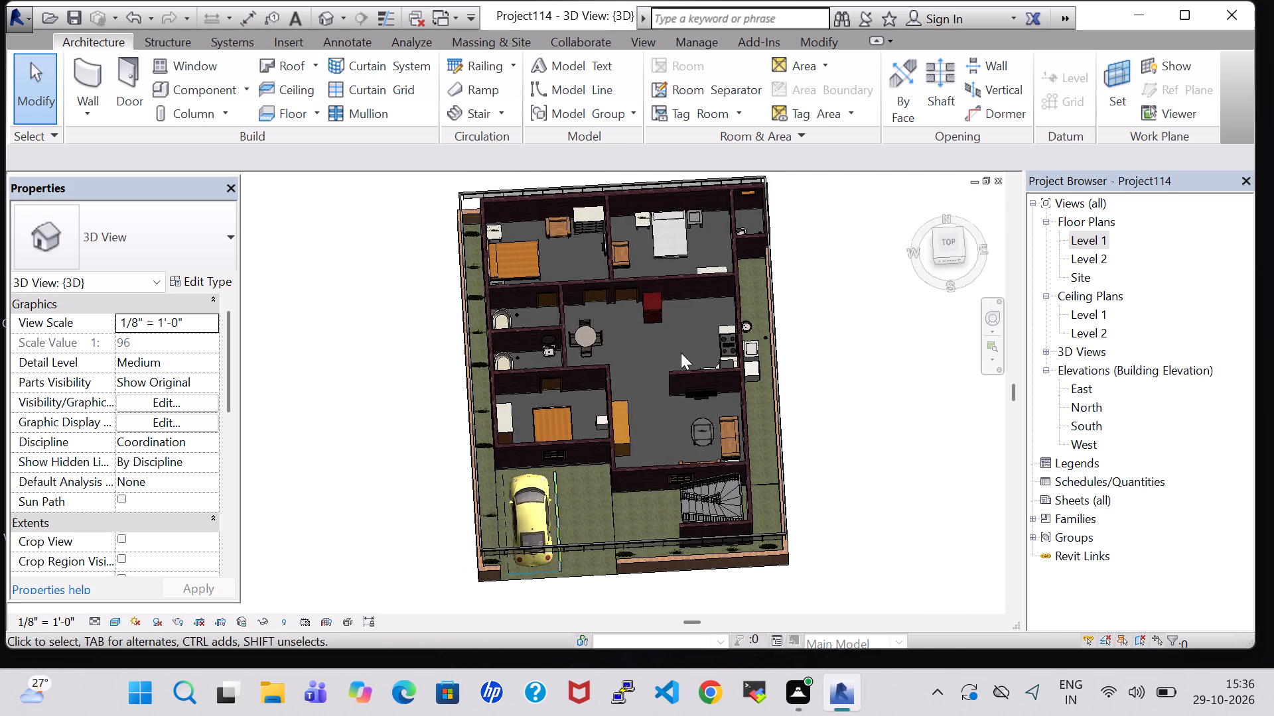
Save the project.
left_click(70, 17)
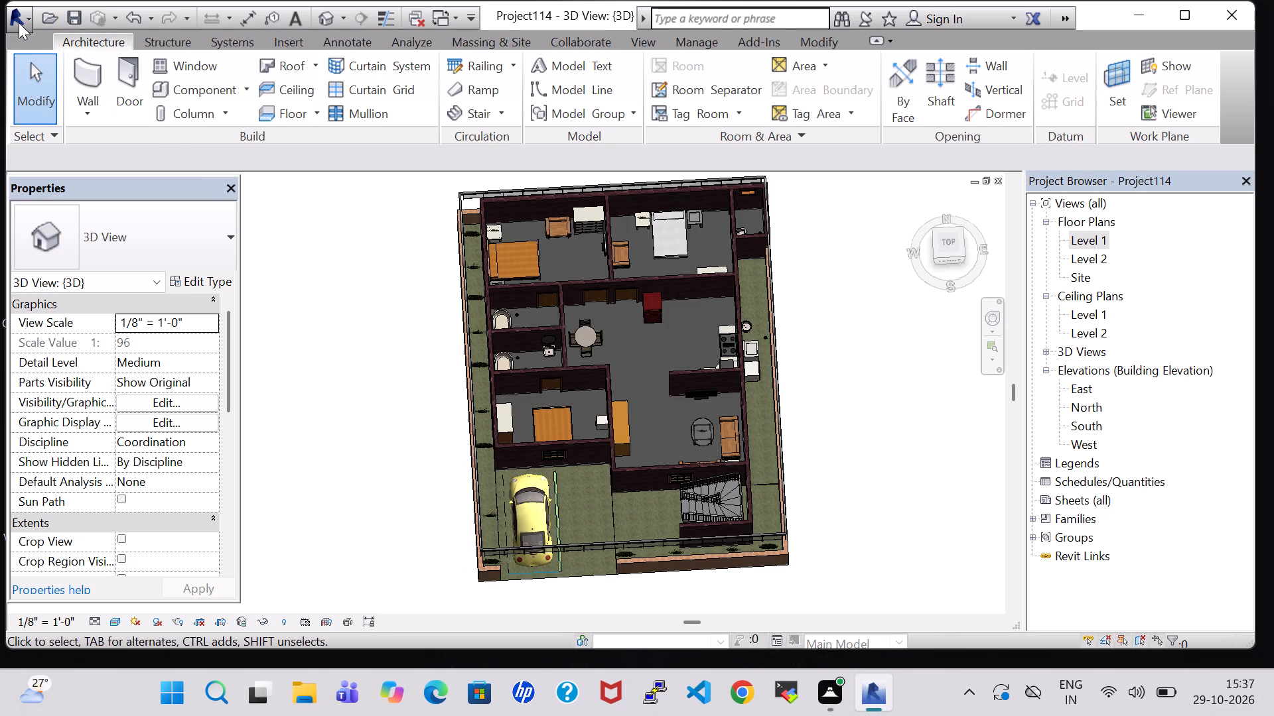
Turn the Roofs category's visibility back on in the 3D view's Visibility/Graphic Overrides.
type("VG")
key("r")
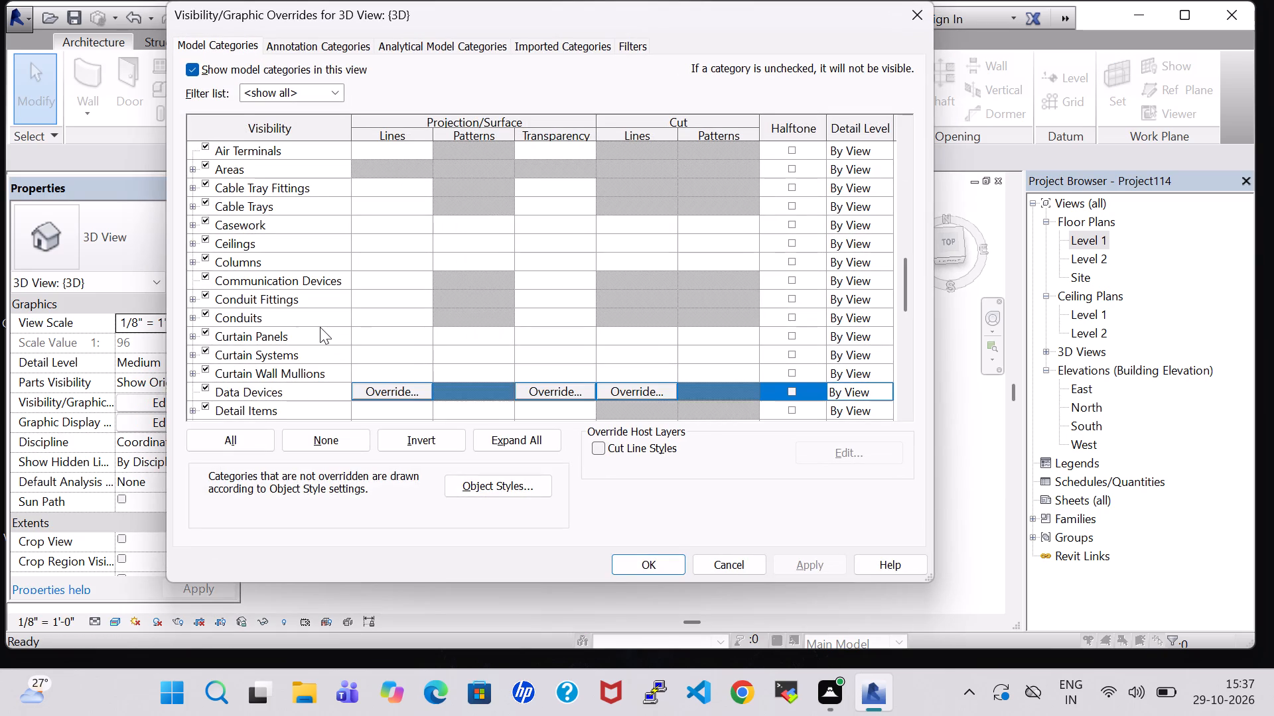
scroll(239, 405, "down", 3)
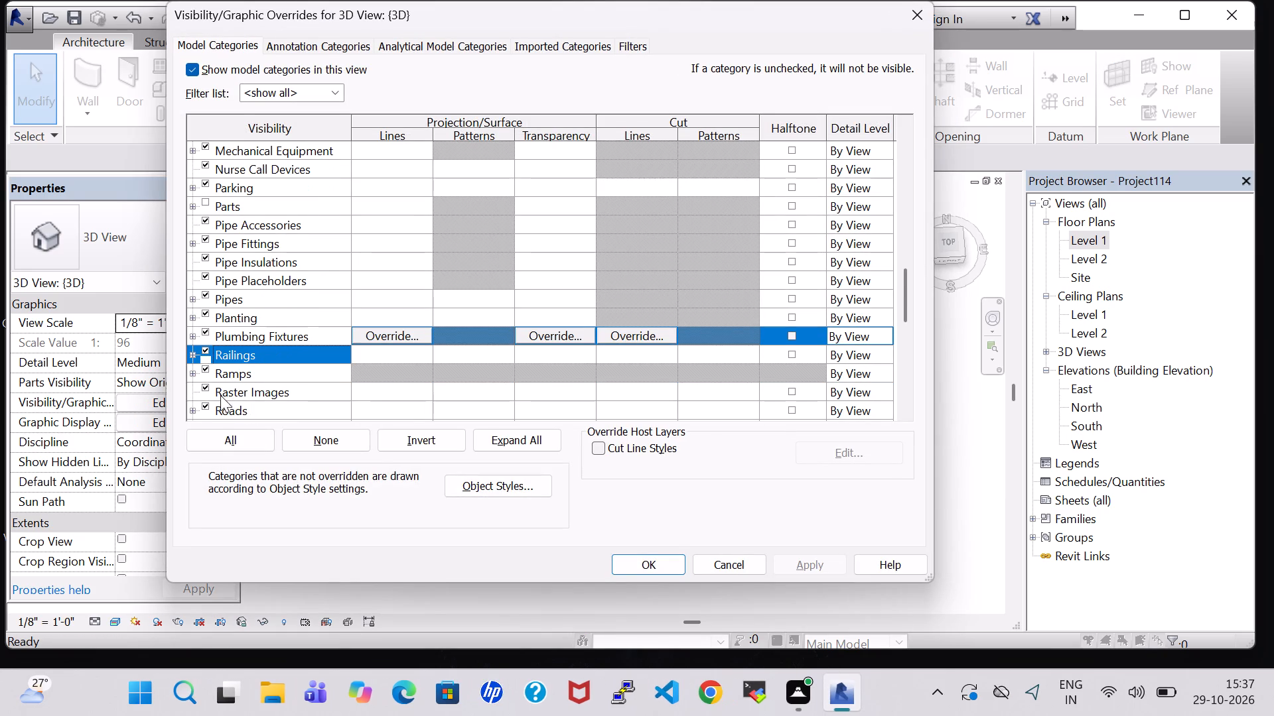
left_click(201, 405)
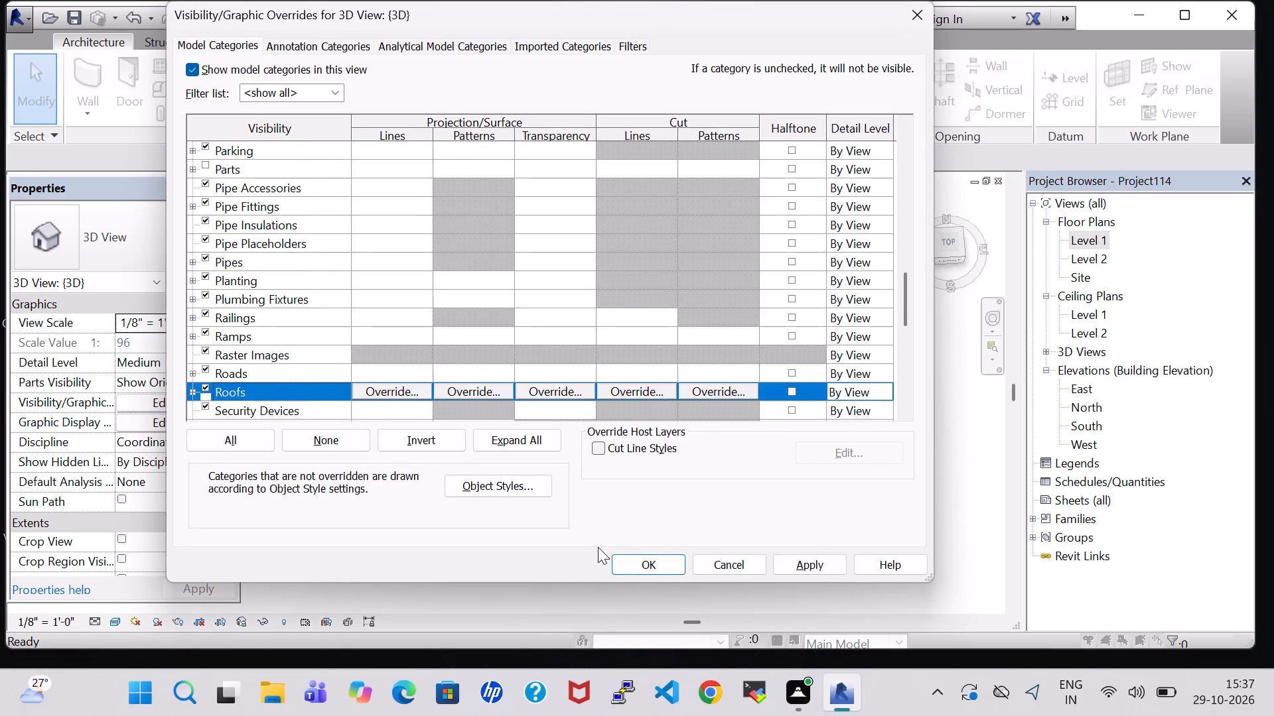
left_click(661, 566)
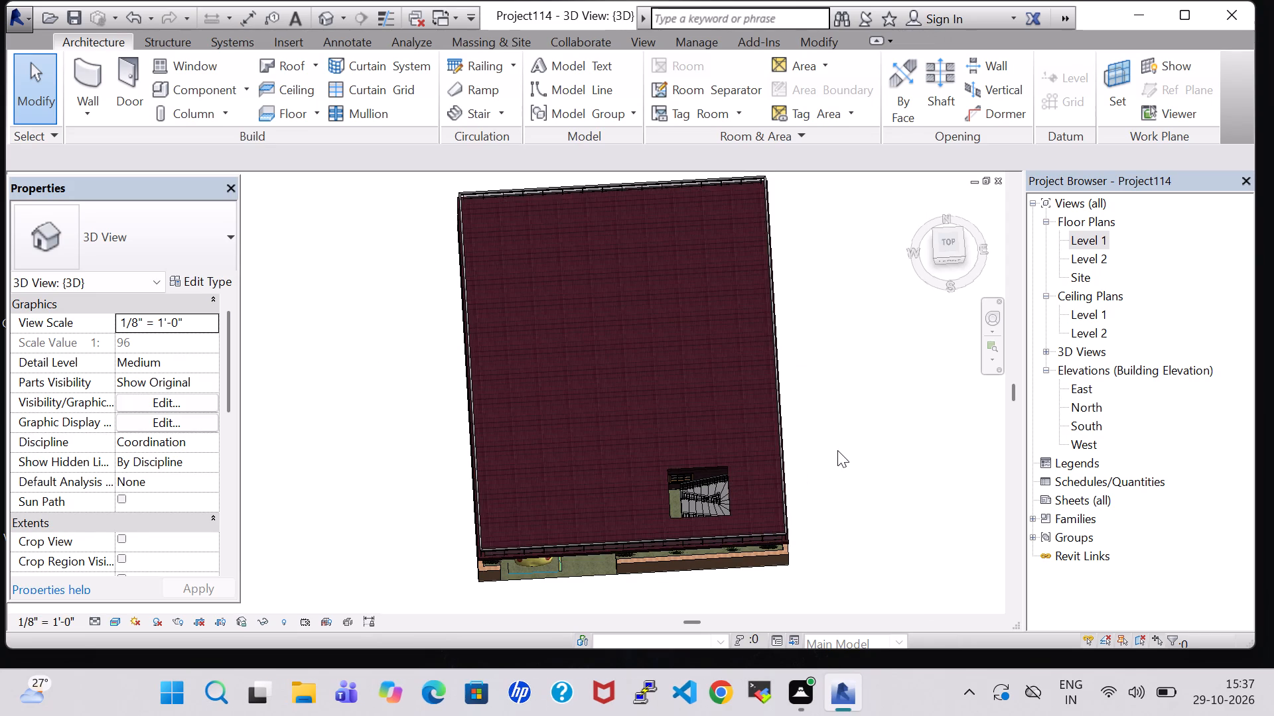
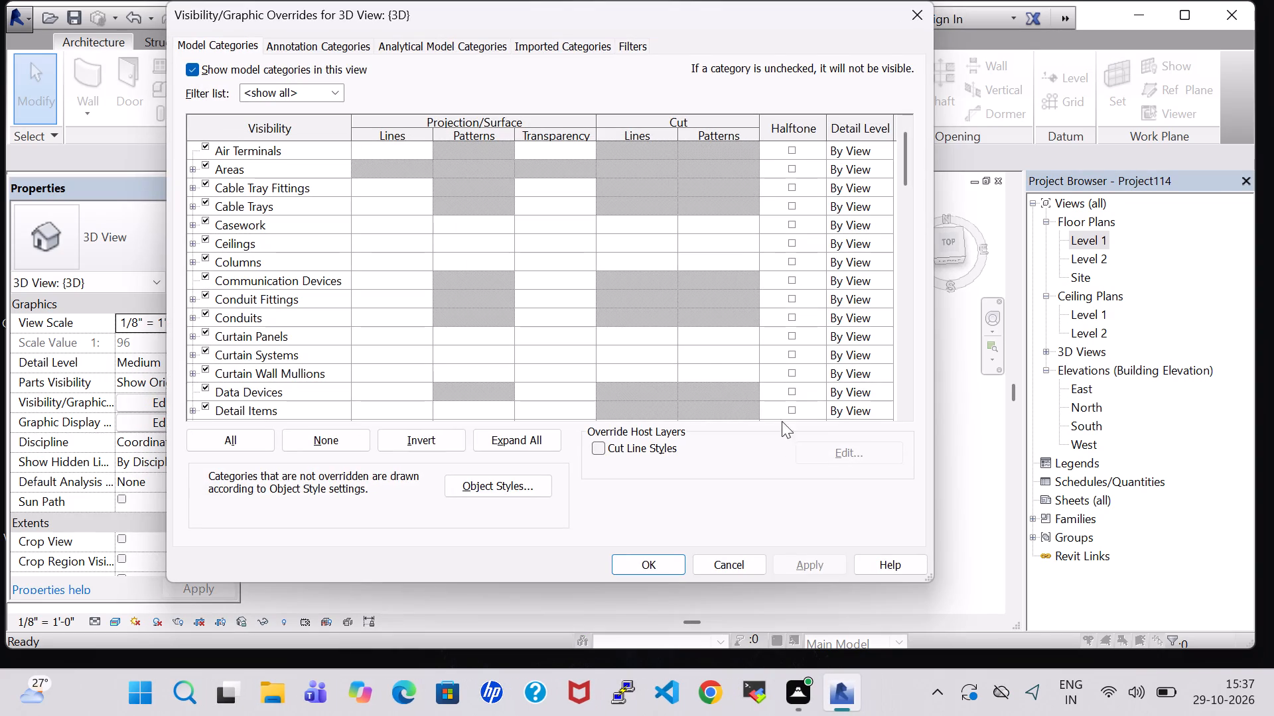
Turn off the Roofs category's visibility in the 3D view's Visibility/Graphic Overrides and apply the change.
key("r")
scroll(458, 276, "down", 2)
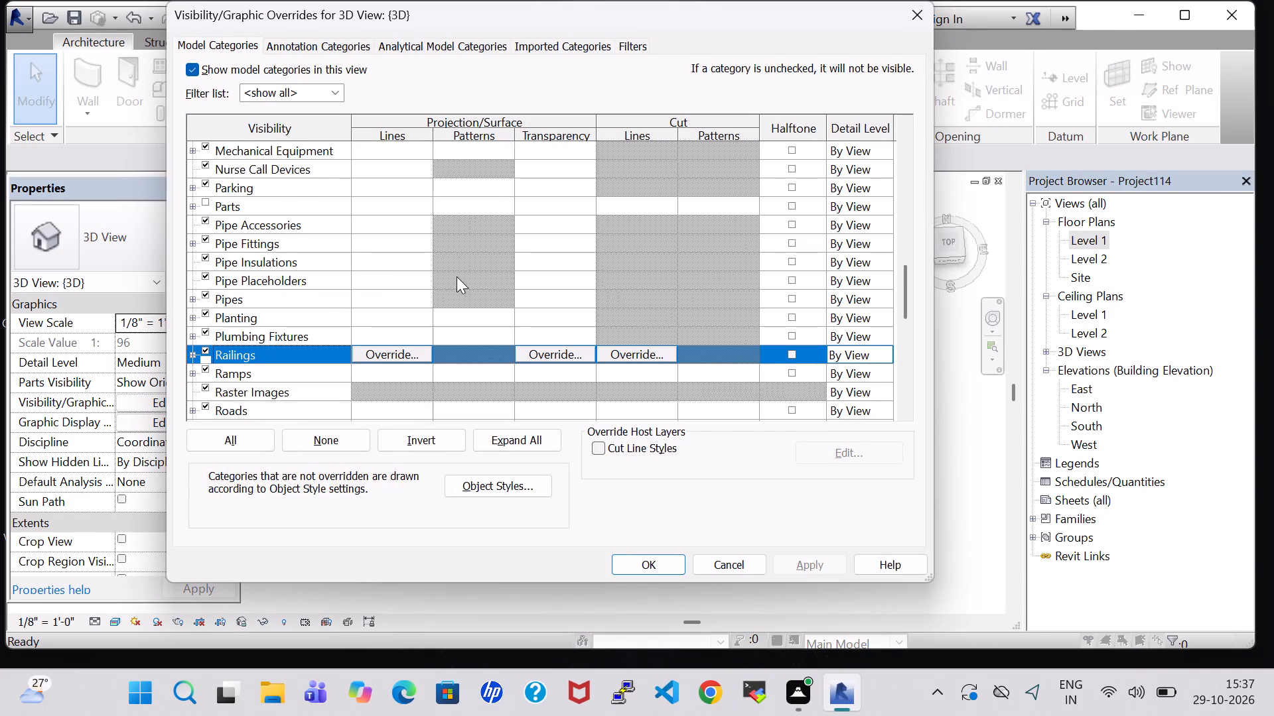
scroll(457, 276, "down", 6)
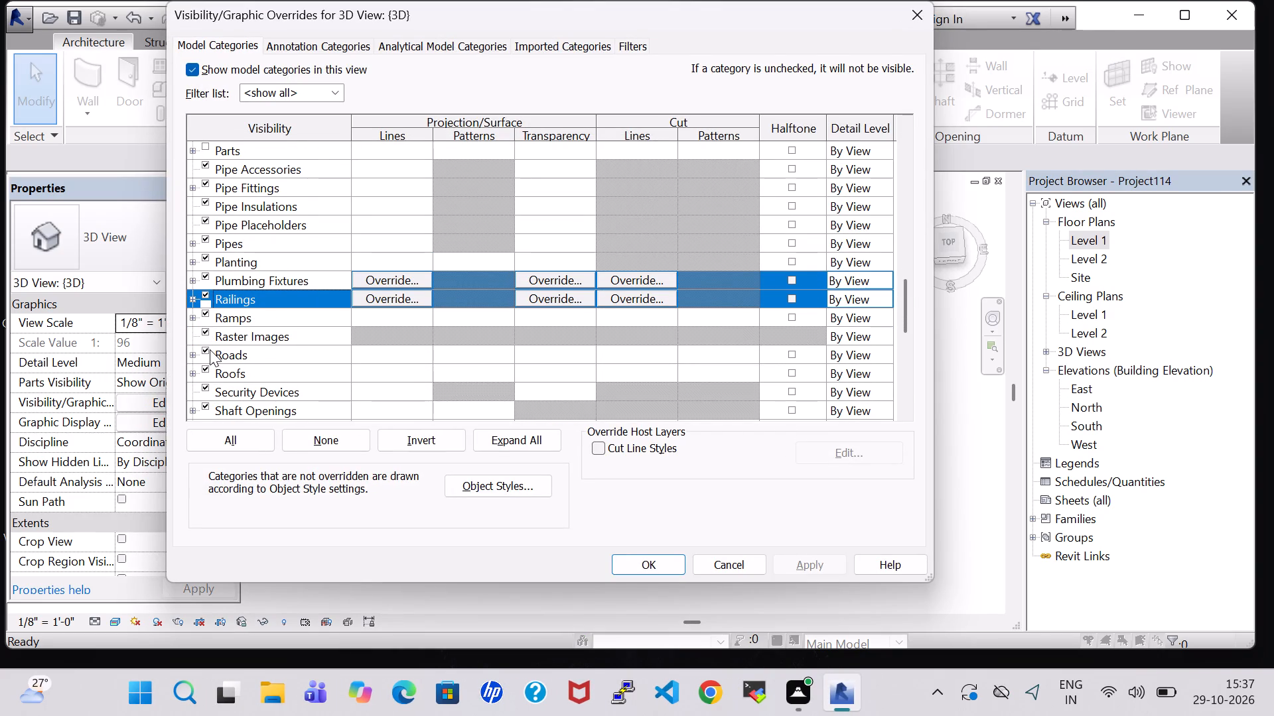
left_click(209, 349)
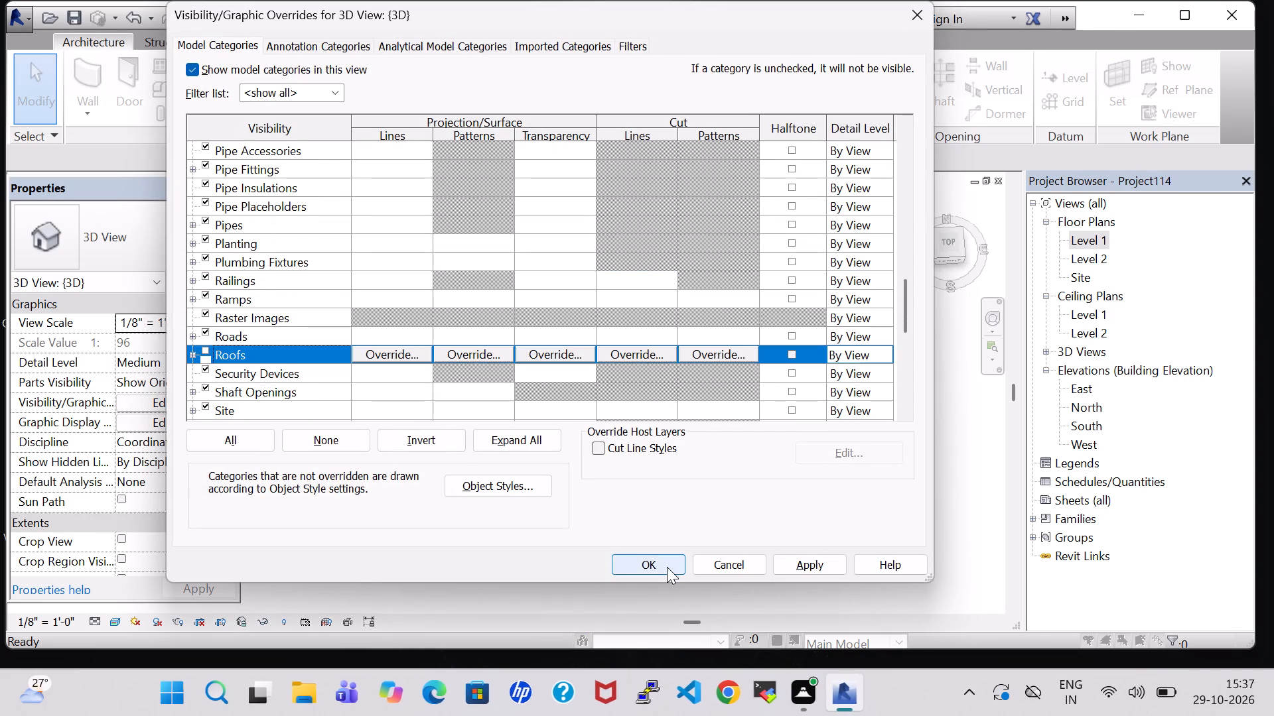
left_click(667, 567)
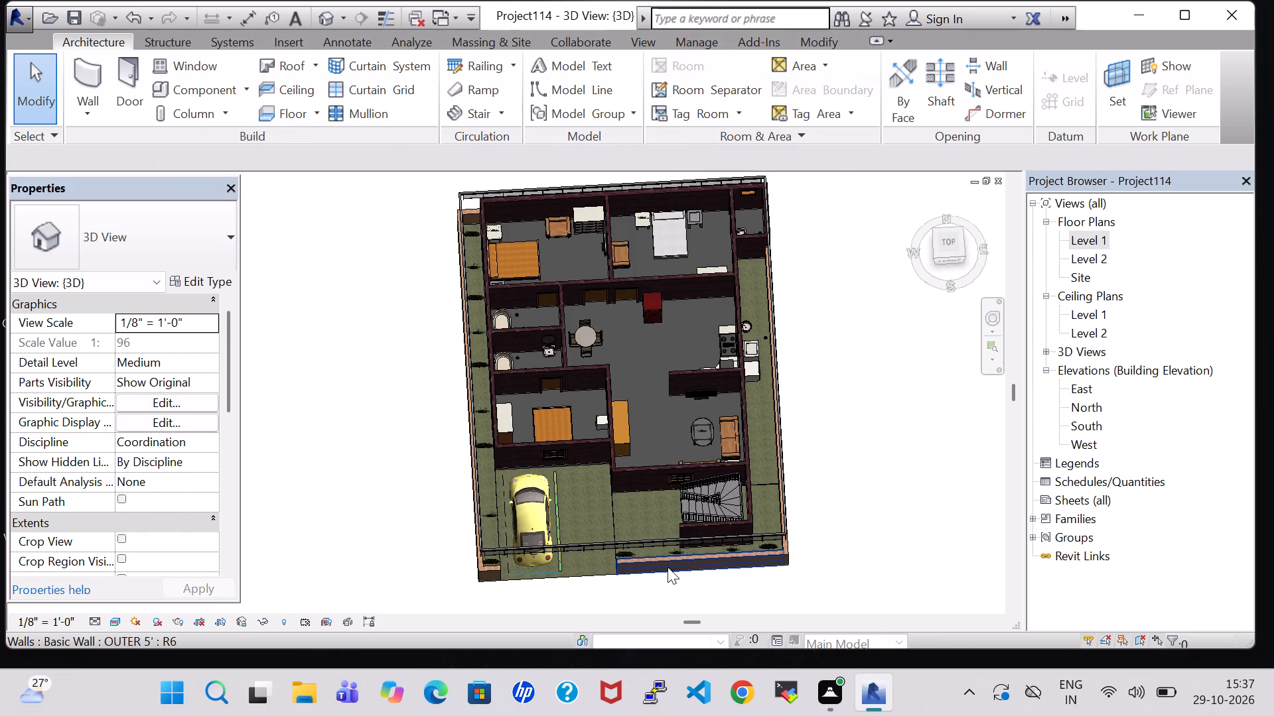
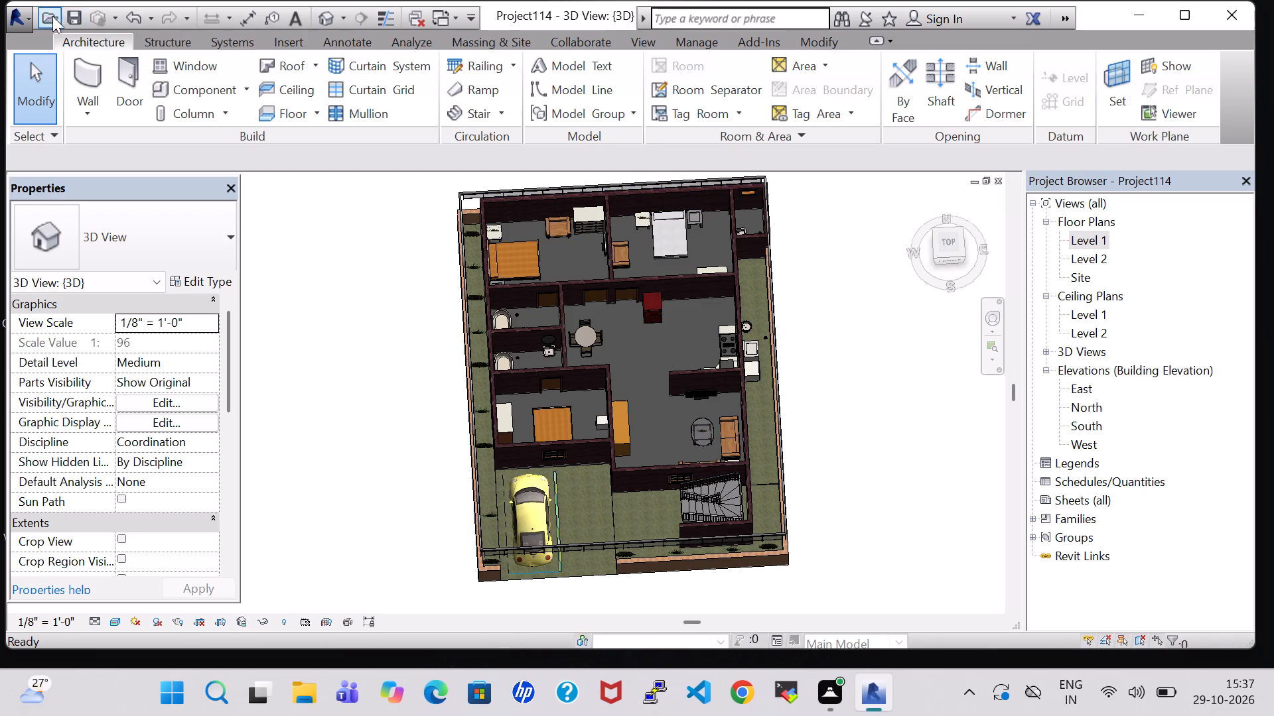
Start an export of the project from the 3D view with the roof hidden.
left_click(21, 9)
left_click(120, 310)
left_click(289, 490)
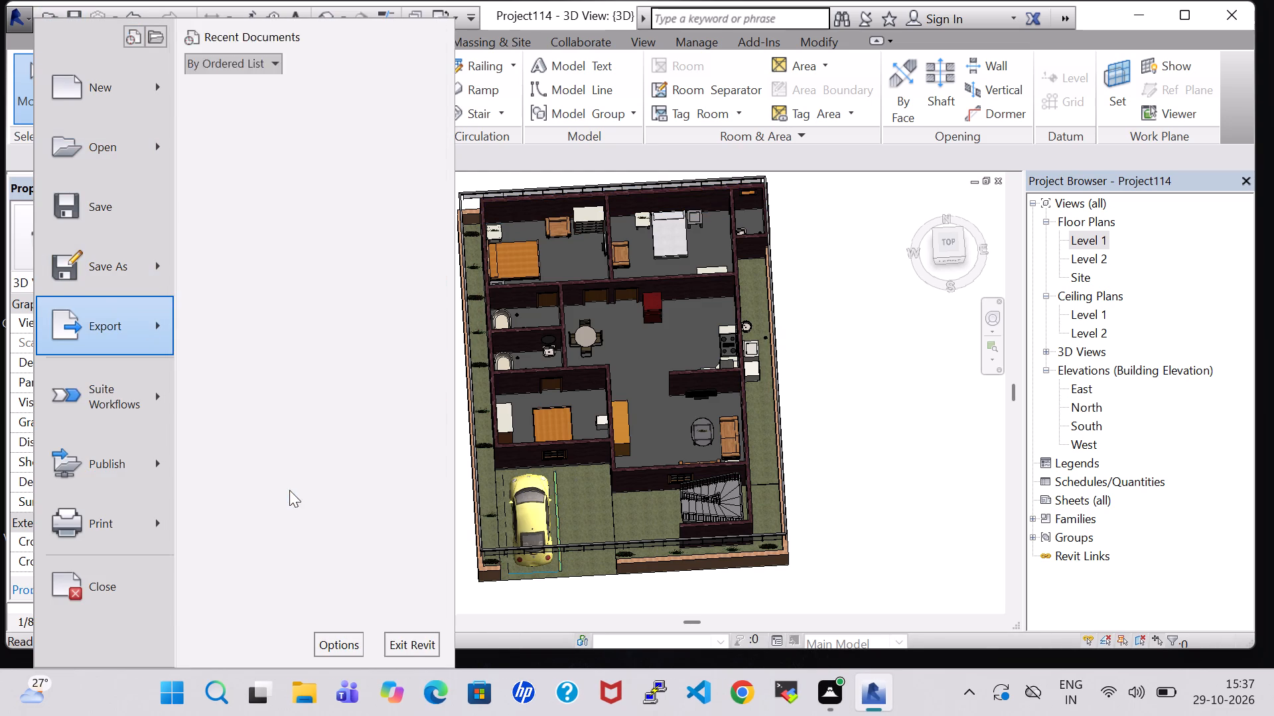